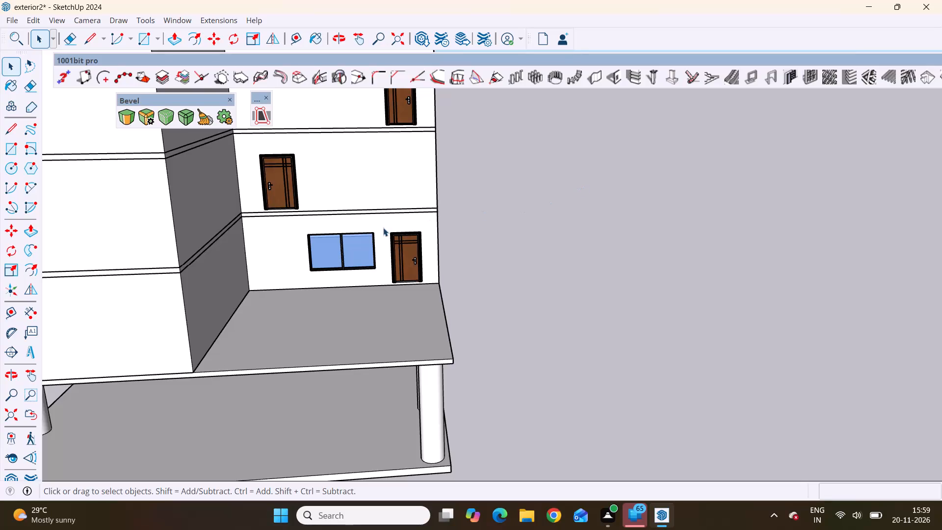
Compare the windows and doors in the reference image with those on the model's recessed walls.
scroll(559, 238, down, 10)
scroll(511, 321, up, 1)
scroll(513, 330, down, 11)
scroll(646, 371, down, 5)
scroll(266, 358, up, 2)
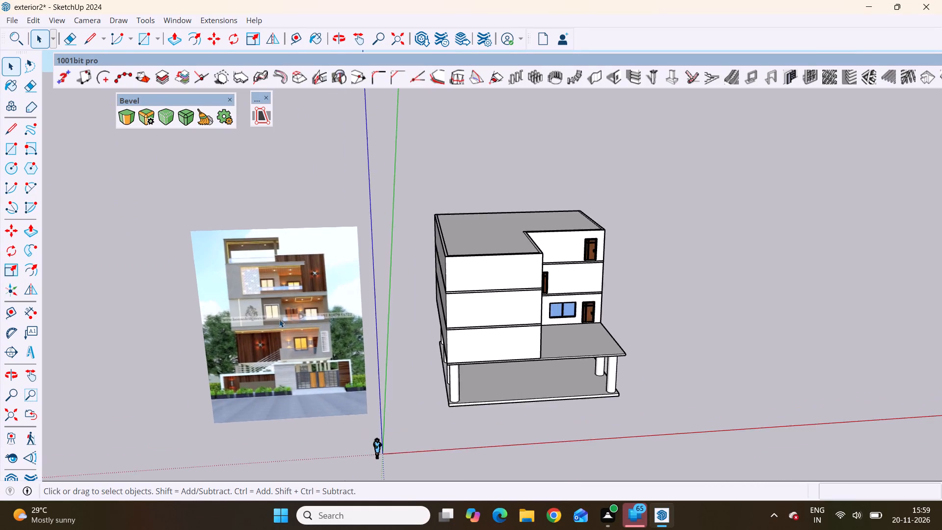
scroll(279, 319, up, 5)
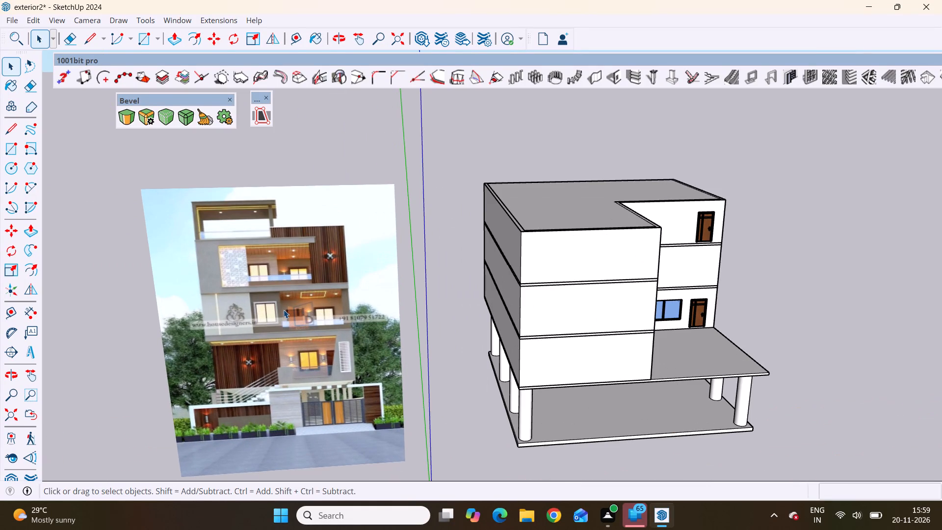
scroll(284, 310, up, 6)
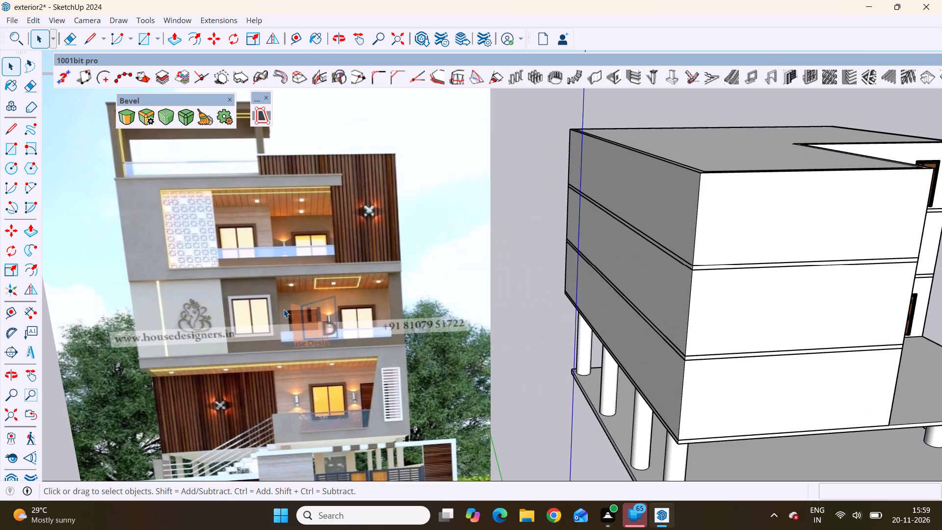
scroll(316, 314, down, 2)
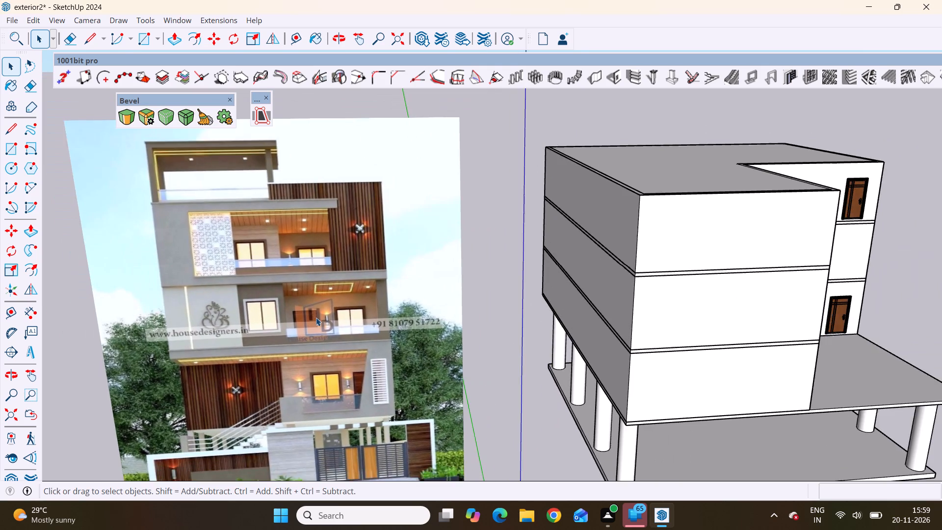
scroll(316, 318, down, 11)
scroll(527, 329, up, 2)
scroll(572, 288, up, 5)
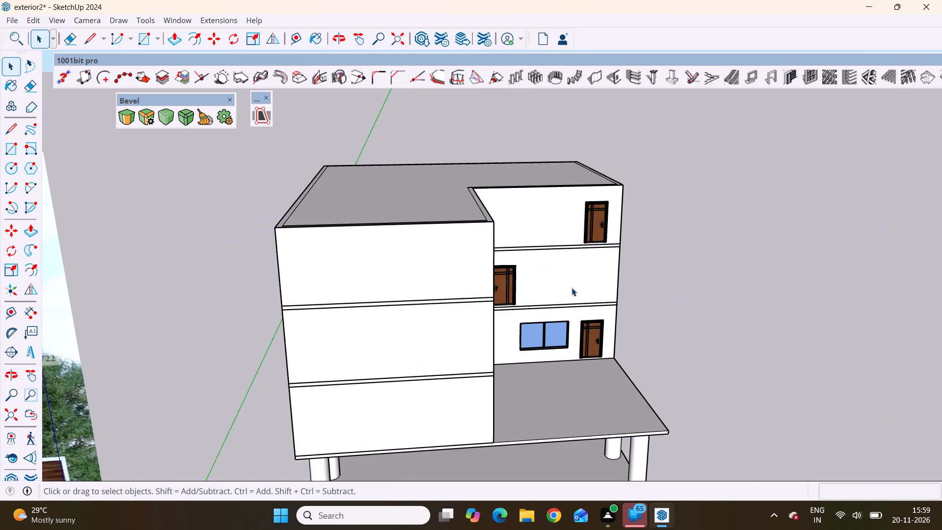
scroll(599, 308, down, 9)
scroll(338, 315, up, 15)
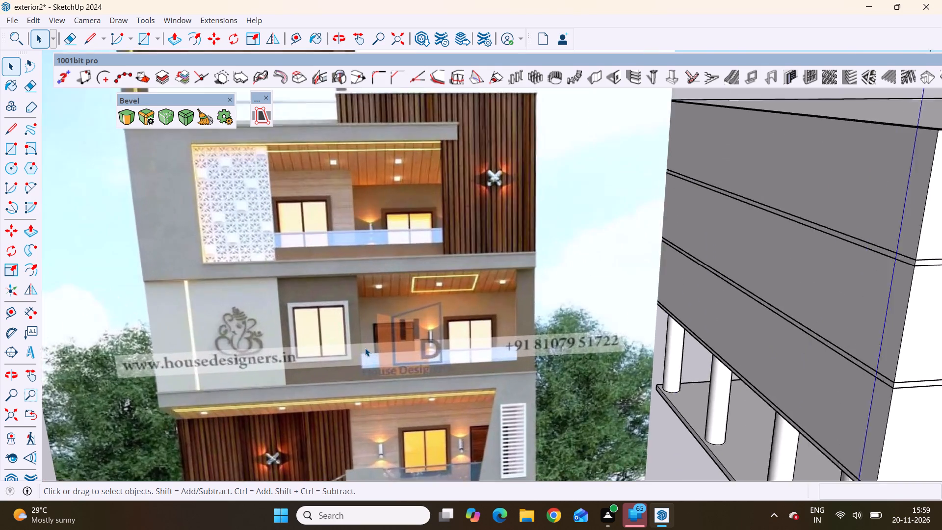
scroll(365, 348, up, 6)
scroll(340, 336, down, 9)
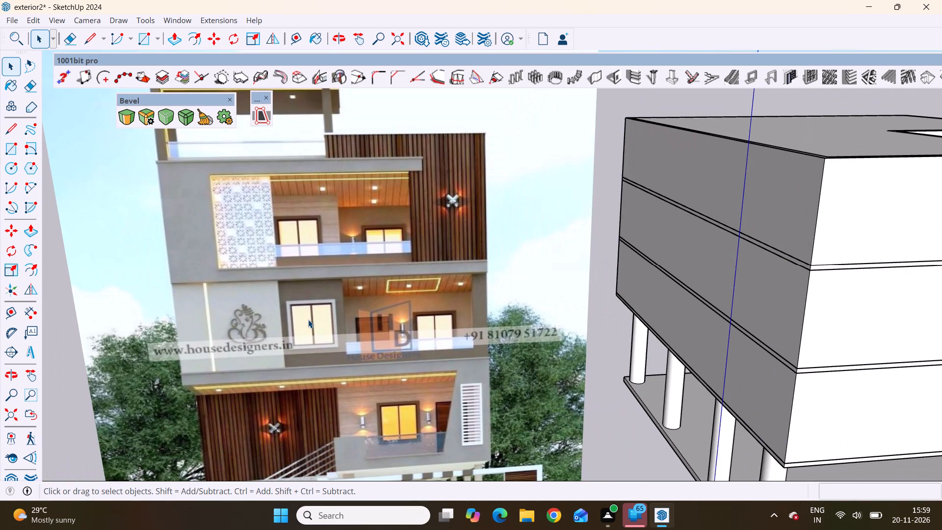
scroll(308, 319, down, 14)
scroll(609, 315, up, 9)
Open the middle storey's group for editing and select its recessed wall face beside the door.
middle_drag(582, 305, 553, 281)
scroll(553, 281, up, 3)
click(533, 279)
double_click(533, 279)
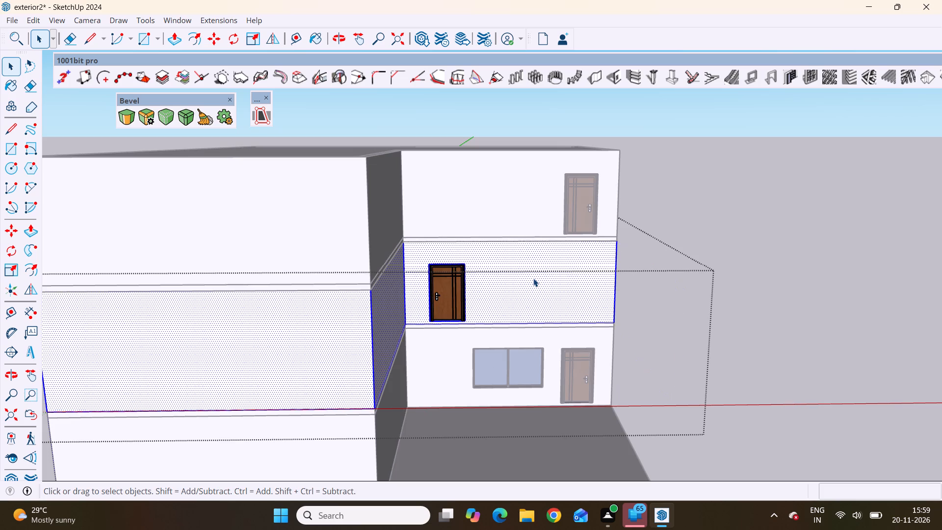
click(533, 277)
scroll(533, 277, up, 4)
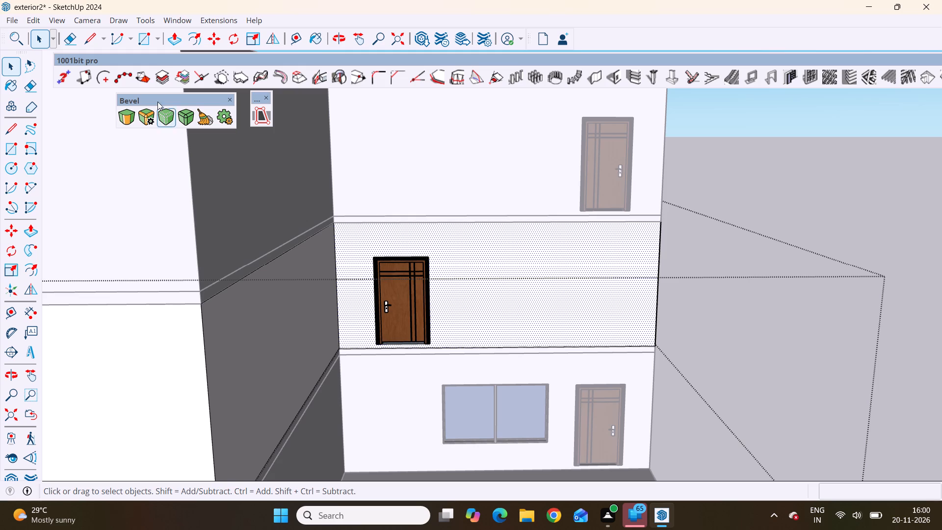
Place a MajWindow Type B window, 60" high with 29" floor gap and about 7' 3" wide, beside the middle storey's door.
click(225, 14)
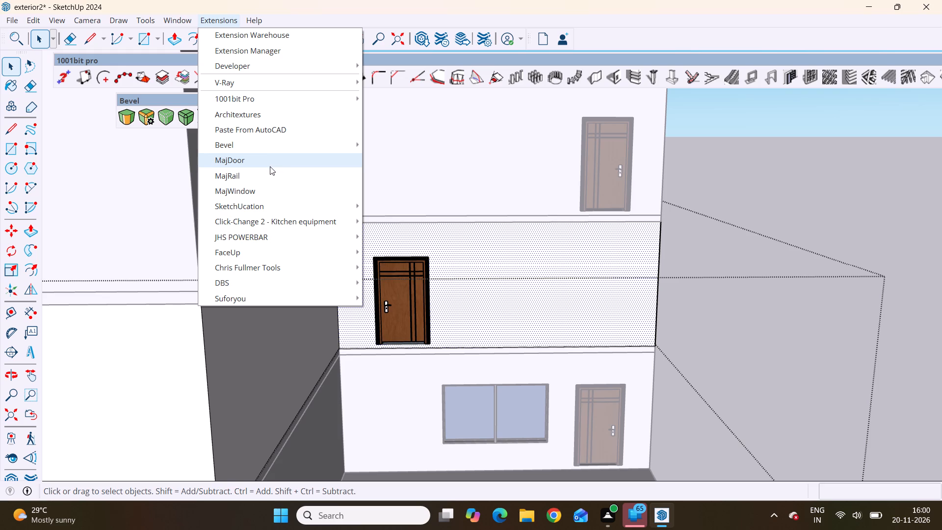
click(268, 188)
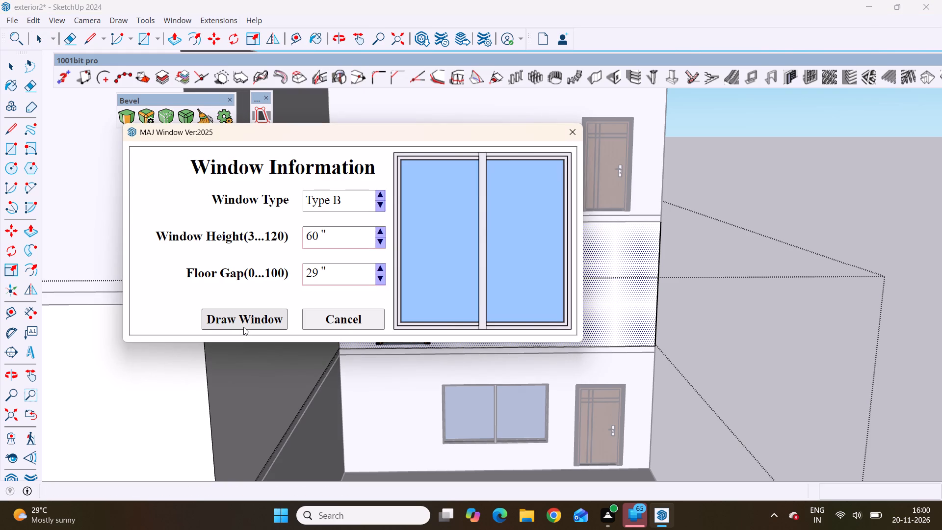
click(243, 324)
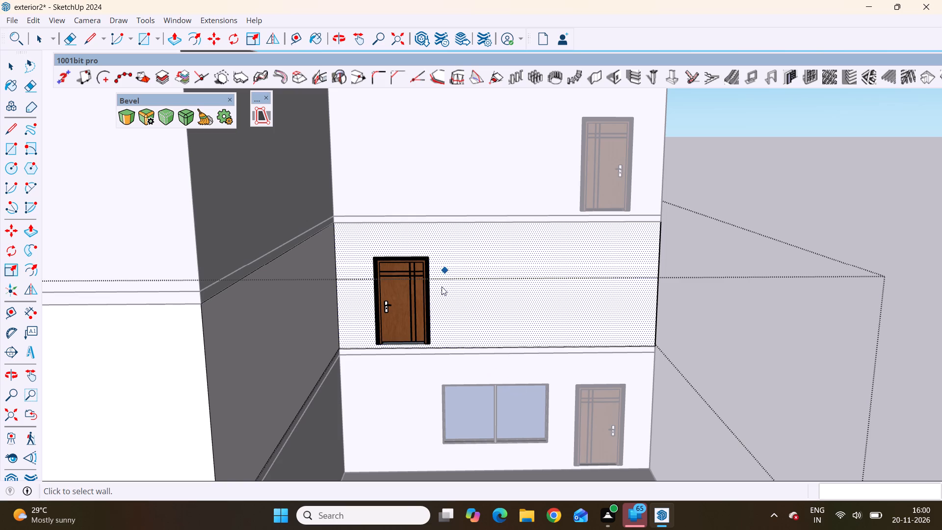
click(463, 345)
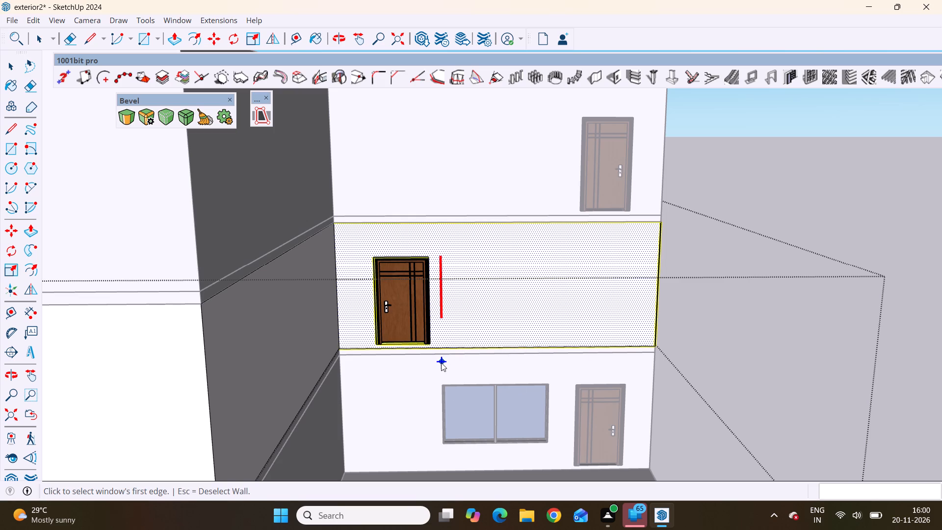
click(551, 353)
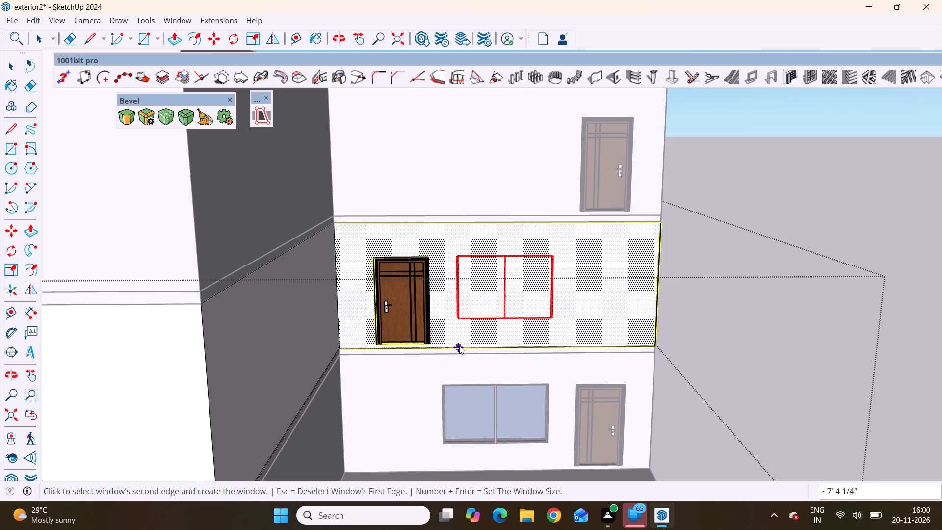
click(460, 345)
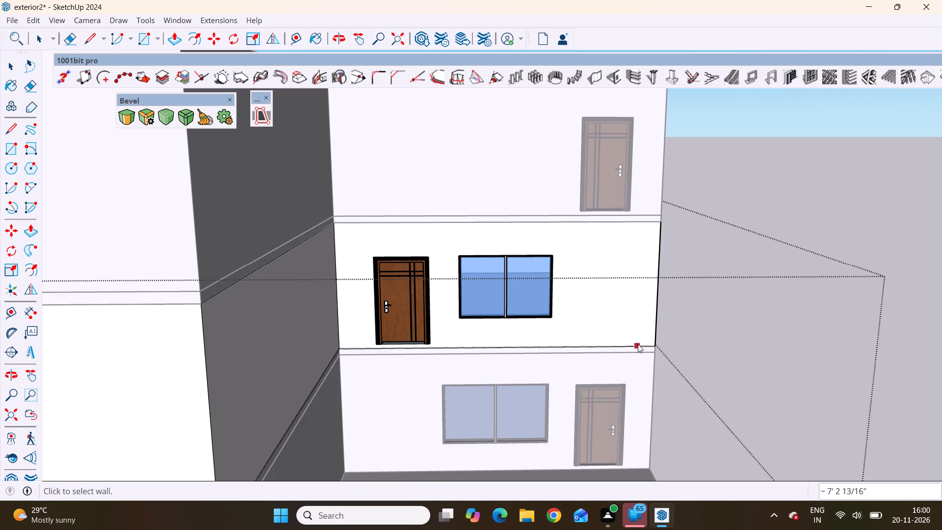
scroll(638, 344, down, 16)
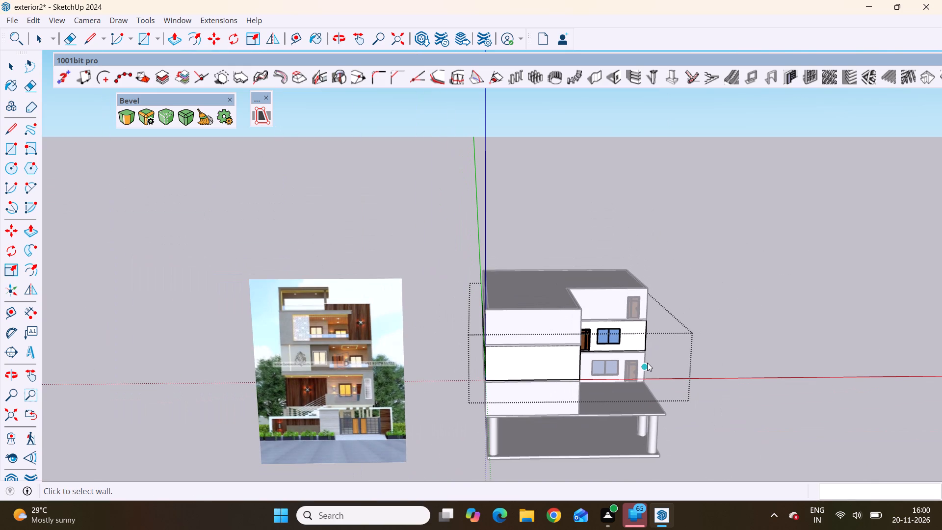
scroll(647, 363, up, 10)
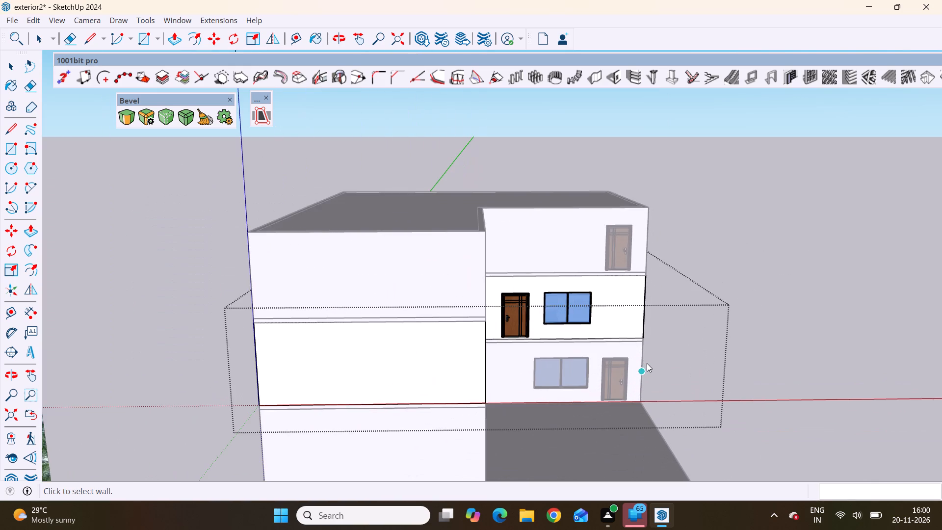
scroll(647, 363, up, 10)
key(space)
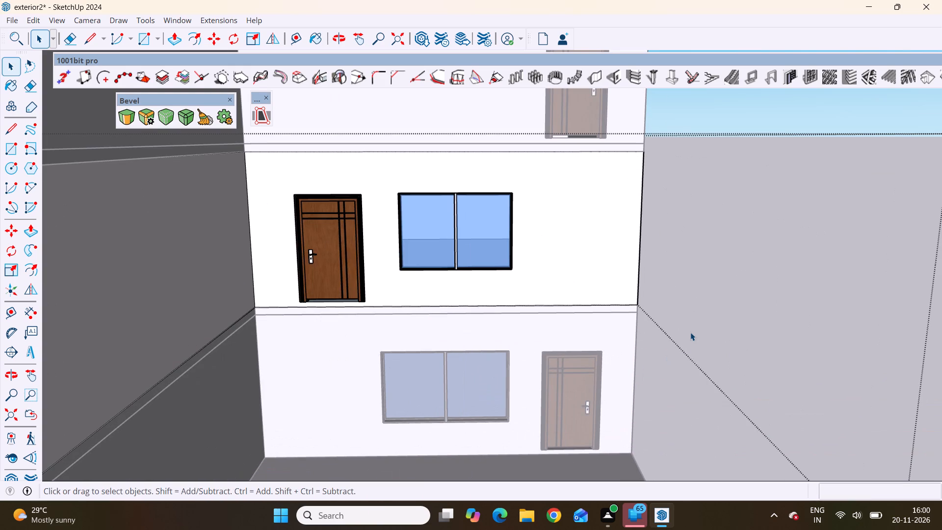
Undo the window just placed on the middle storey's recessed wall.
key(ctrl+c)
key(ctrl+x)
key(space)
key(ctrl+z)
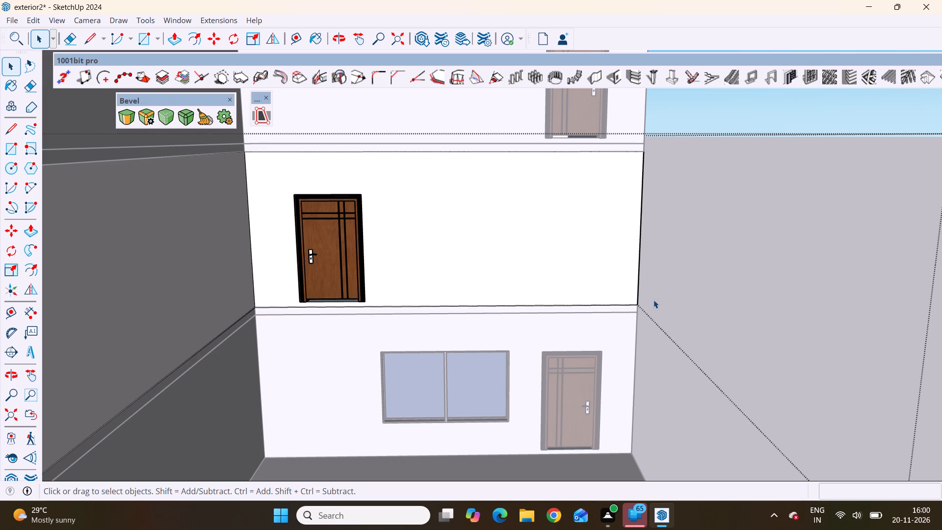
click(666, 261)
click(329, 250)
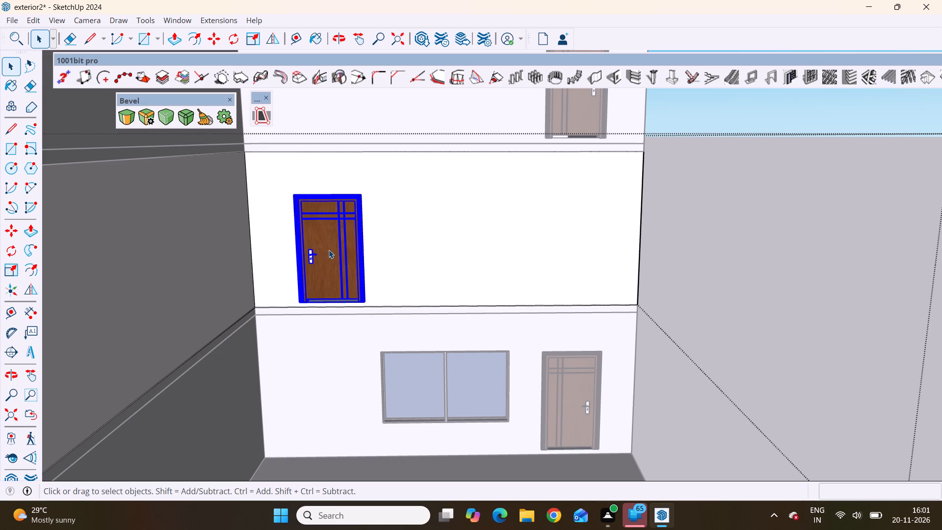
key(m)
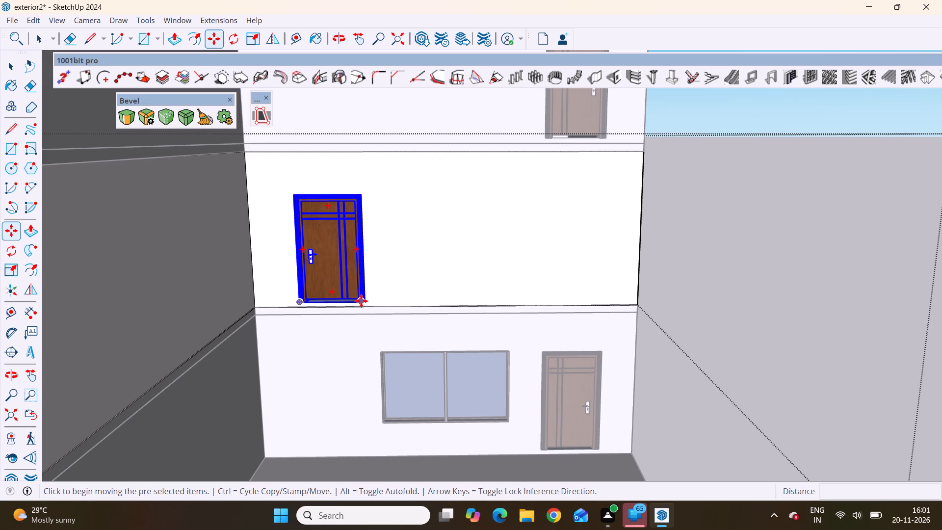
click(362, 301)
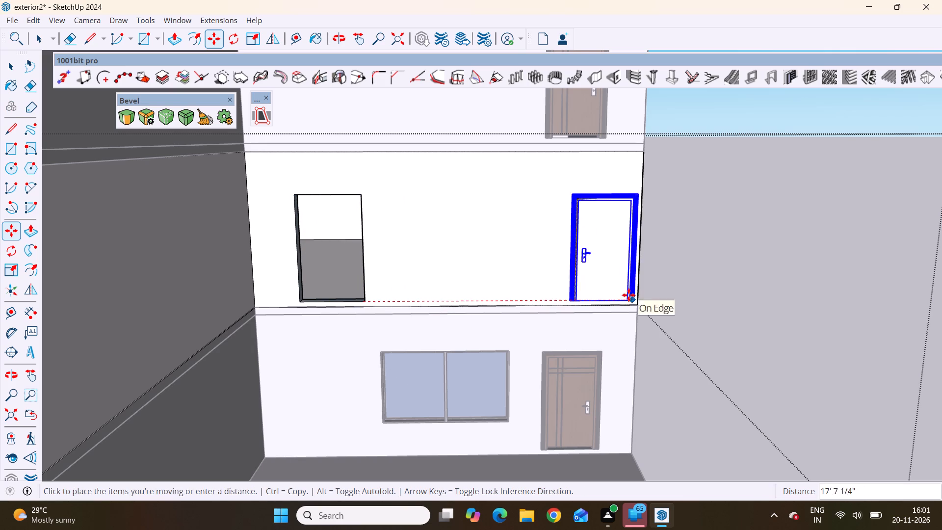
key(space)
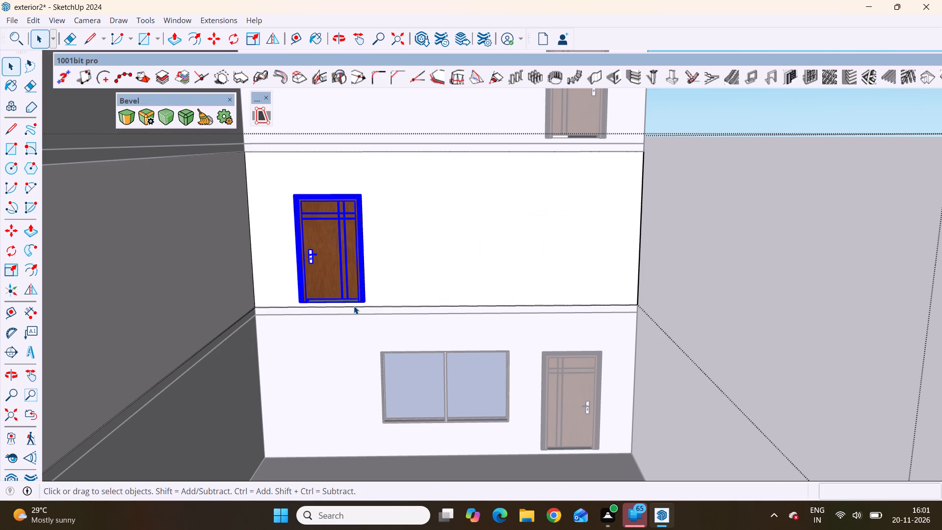
Delete the door from the middle storey's recessed wall.
click(349, 256)
key(Delete)
Cover the empty door opening with a rectangle about 4' 4" by 7' on the middle storey's recessed wall.
scroll(327, 231, up, 2)
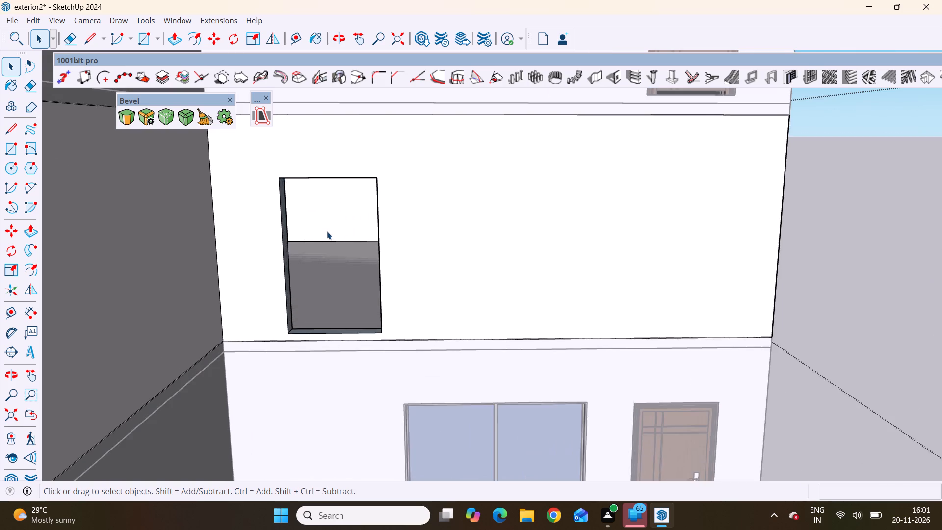
middle_drag(358, 240, 351, 233)
middle_drag(351, 233, 366, 246)
scroll(366, 246, up, 1)
scroll(282, 185, up, 3)
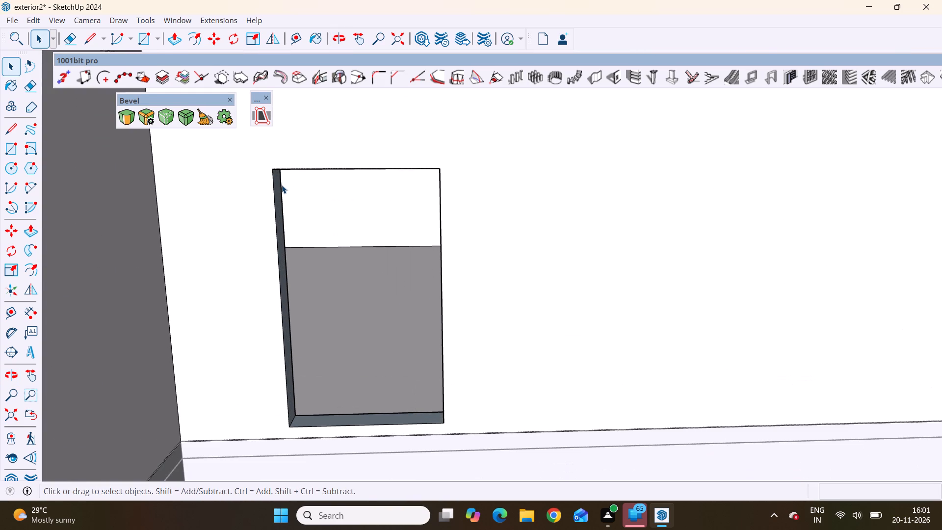
key(r)
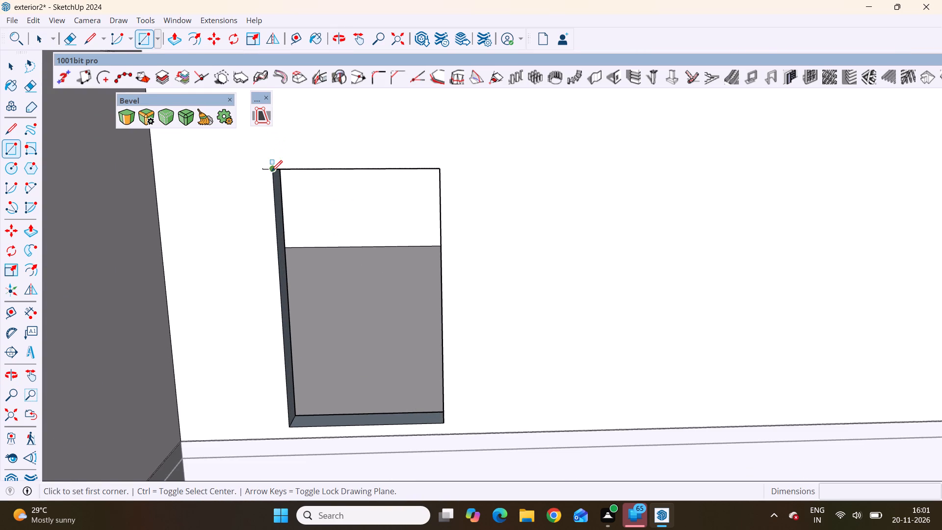
click(274, 170)
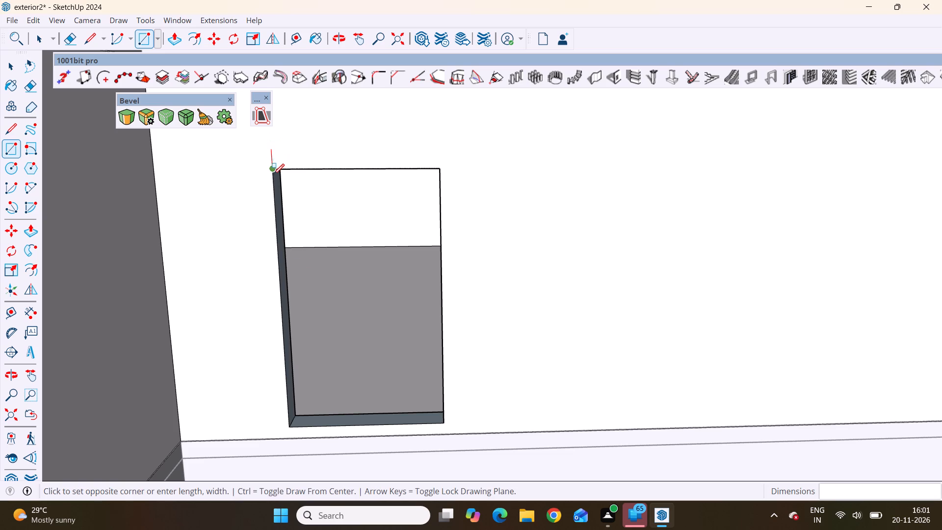
click(447, 424)
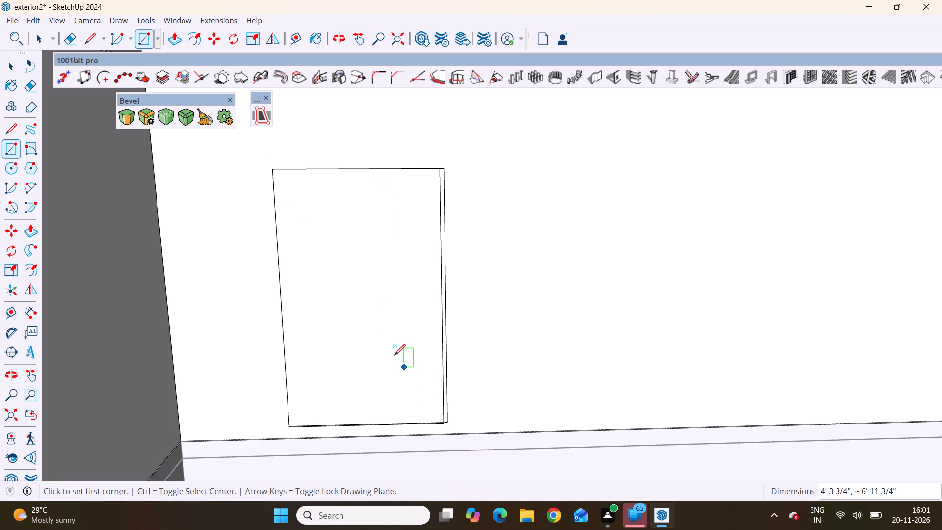
scroll(367, 310, down, 3)
scroll(404, 348, down, 3)
key(space)
Delete the top and left edges of the covering rectangle on the middle storey's recessed wall.
scroll(368, 245, up, 4)
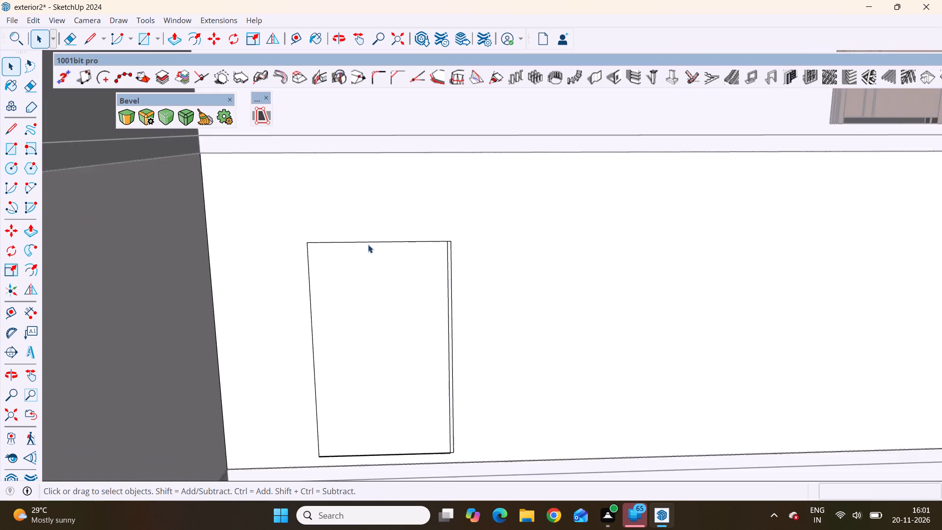
scroll(368, 244, up, 4)
click(380, 240)
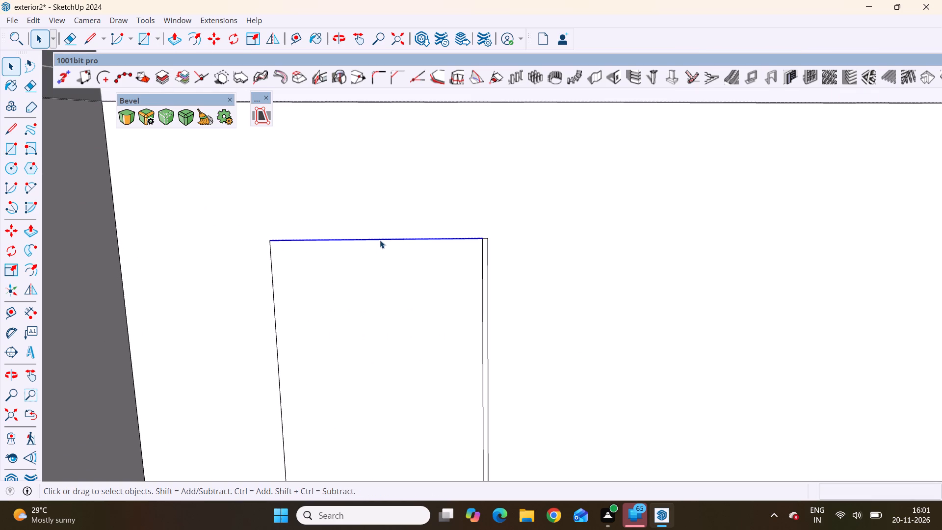
key(Delete)
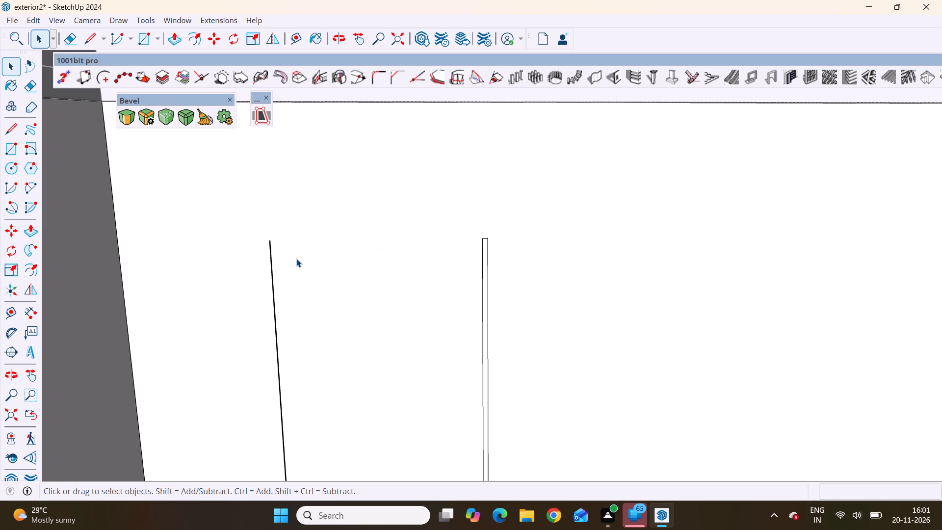
click(271, 255)
key(Delete)
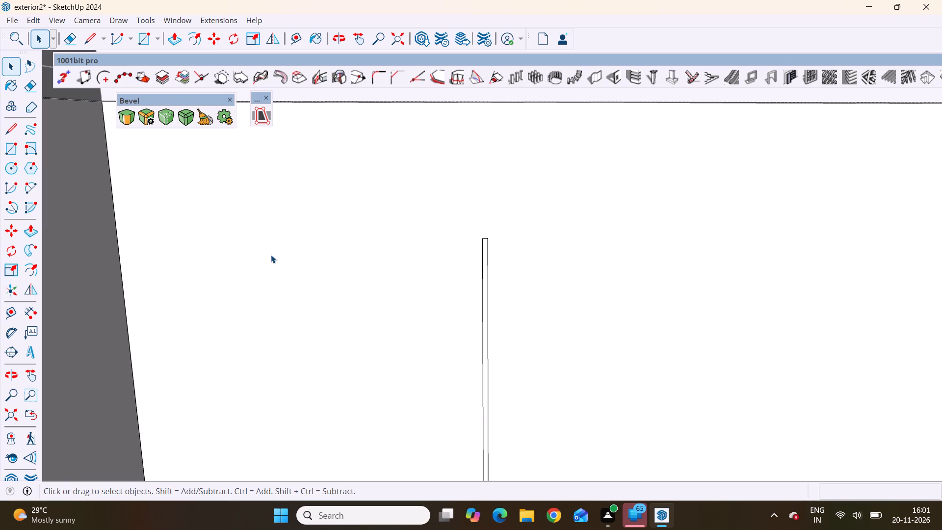
Delete the bottom edge and the two close vertical edges of the former door outline.
scroll(293, 238, down, 6)
scroll(408, 446, up, 3)
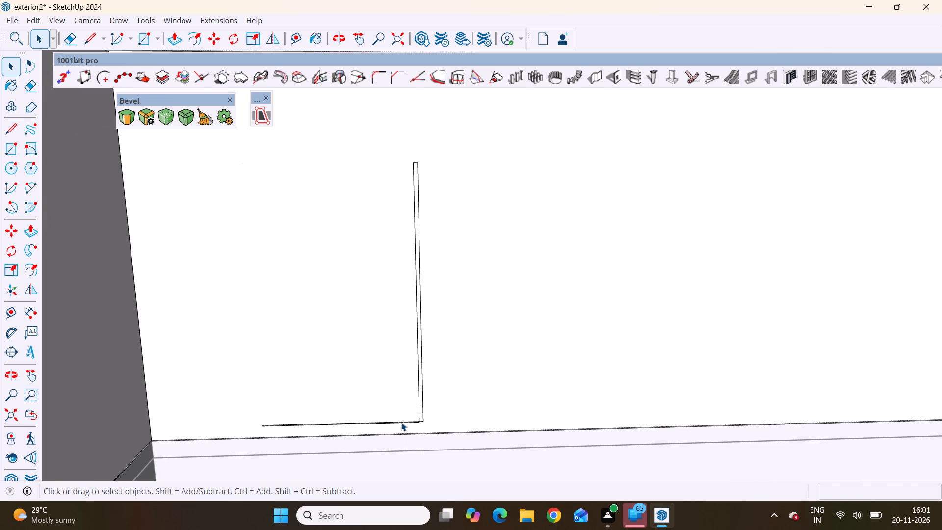
click(401, 422)
key(Delete)
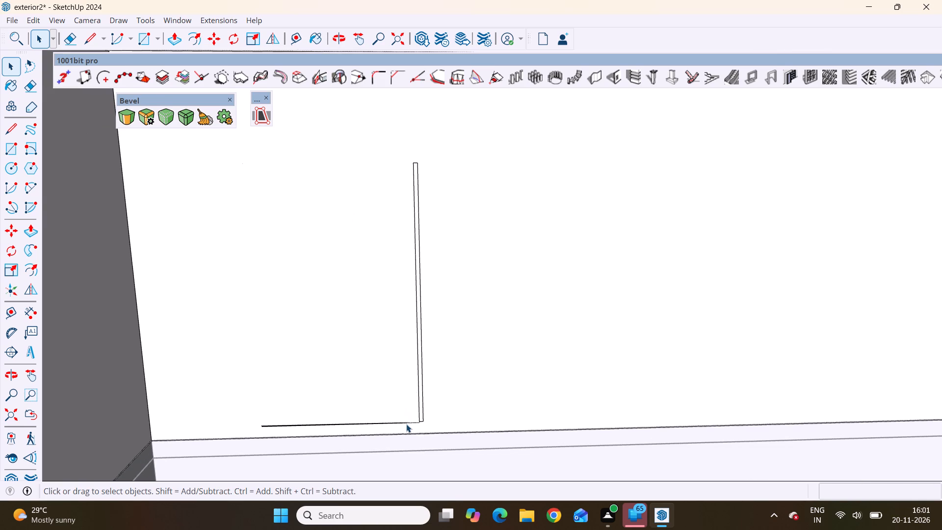
click(405, 421)
click(405, 424)
key(Delete)
click(419, 416)
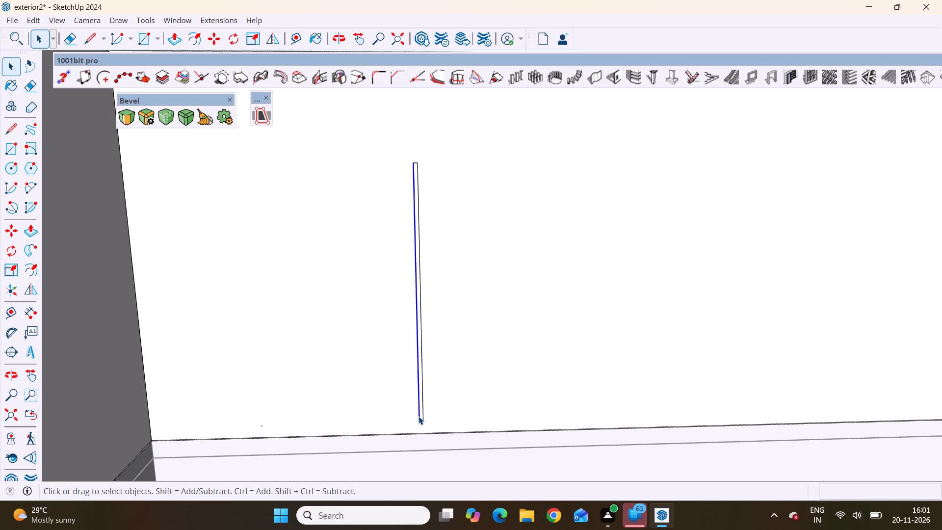
key(Delete)
click(424, 415)
key(Delete)
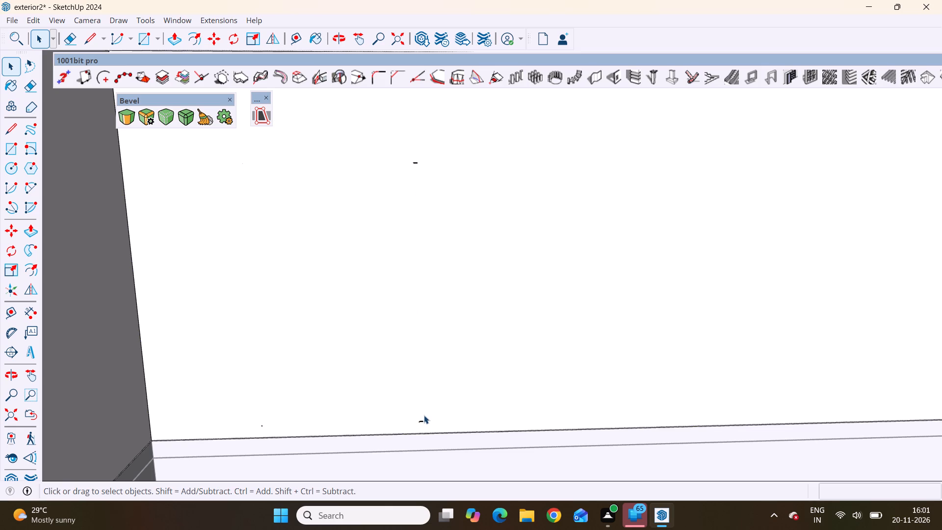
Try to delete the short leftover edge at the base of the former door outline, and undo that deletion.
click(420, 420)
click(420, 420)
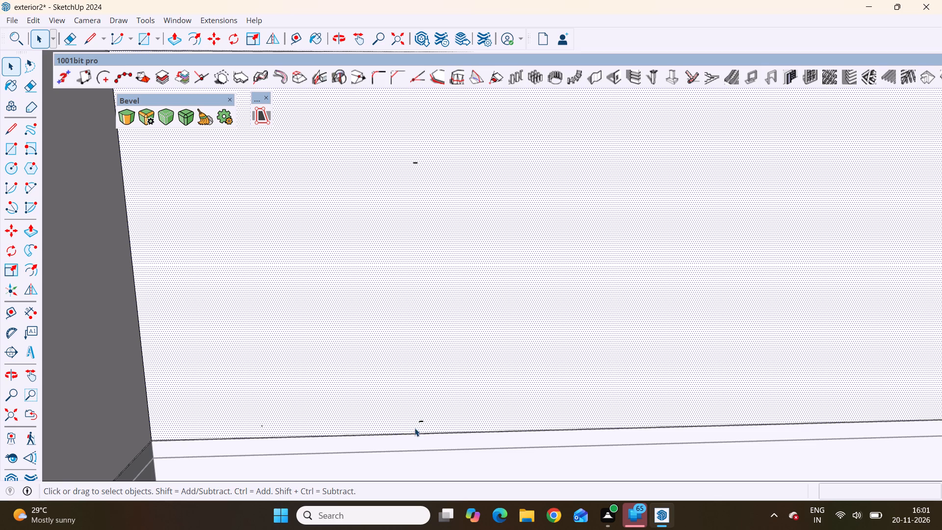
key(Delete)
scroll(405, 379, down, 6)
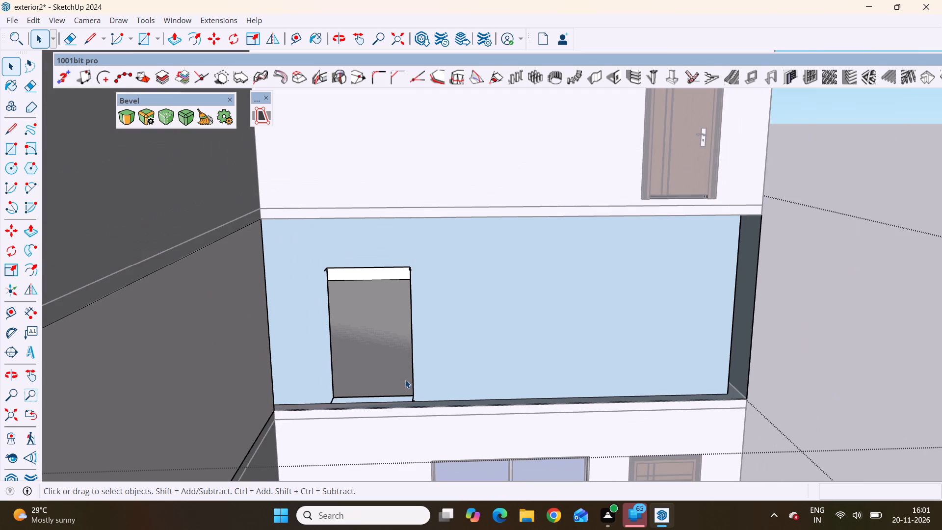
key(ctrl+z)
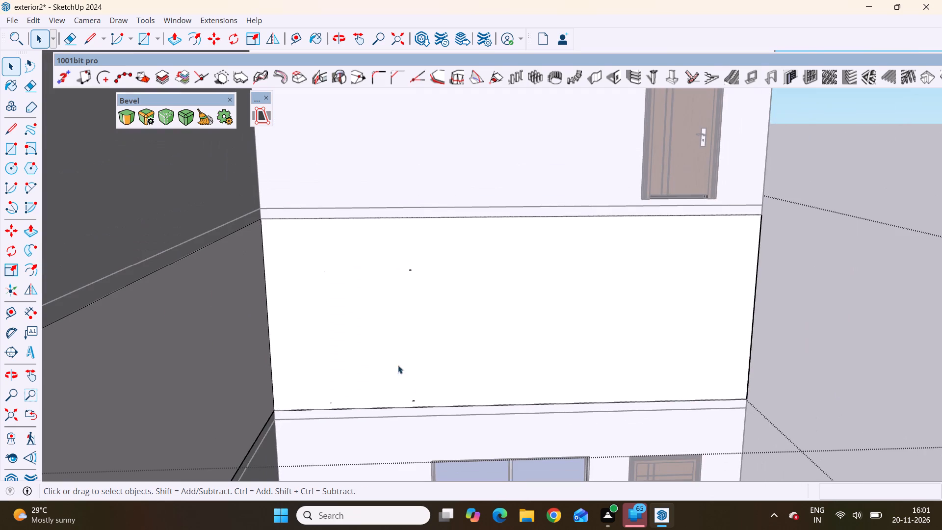
Delete the remaining tiny edge fragments at the upper and lower corners of the former door outline.
scroll(419, 258, up, 6)
click(402, 276)
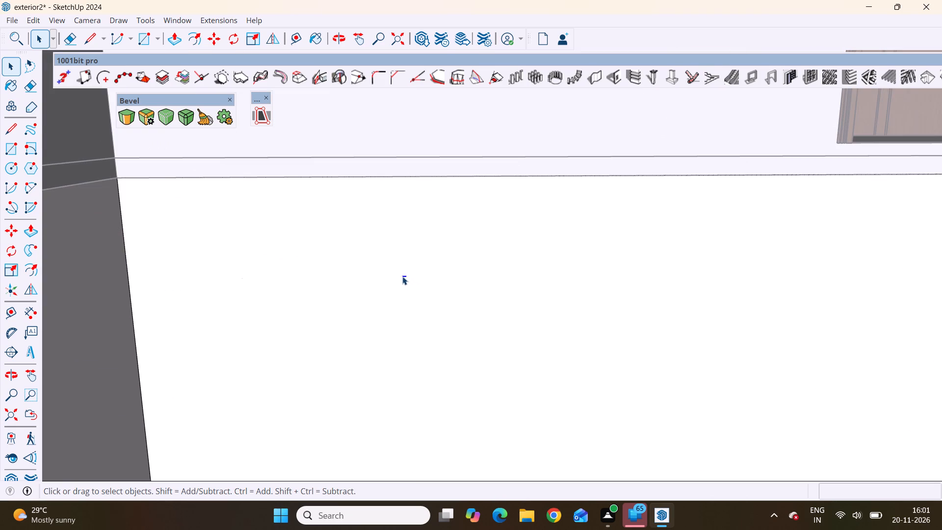
key(Delete)
scroll(417, 281, down, 2)
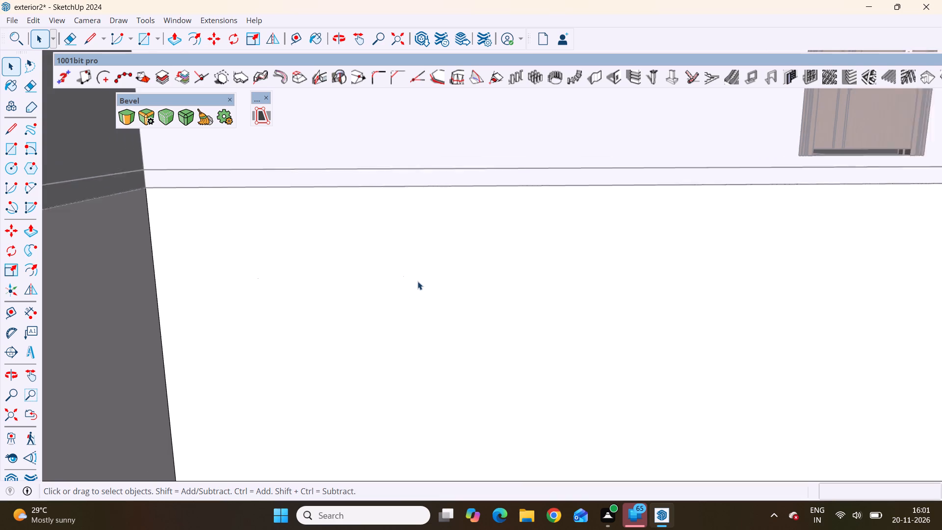
scroll(418, 281, down, 6)
scroll(413, 370, down, 1)
scroll(404, 401, up, 10)
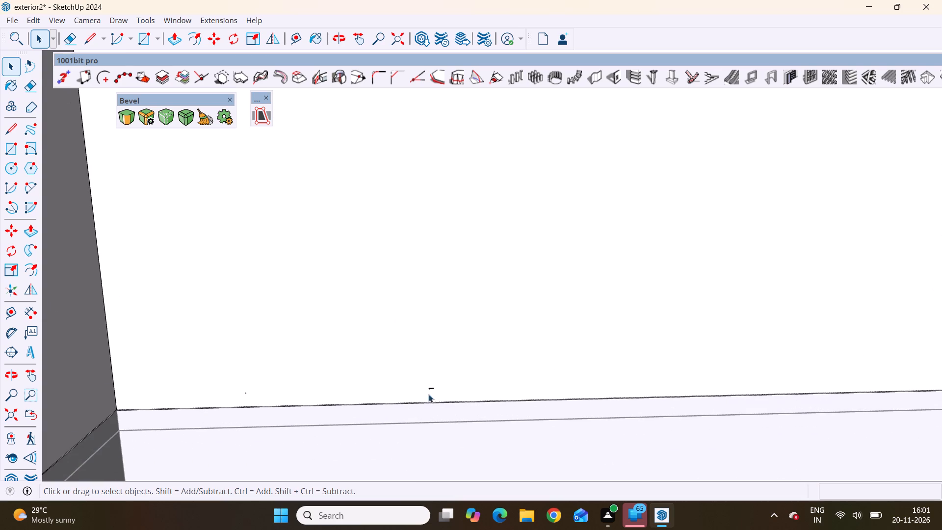
click(430, 386)
click(431, 389)
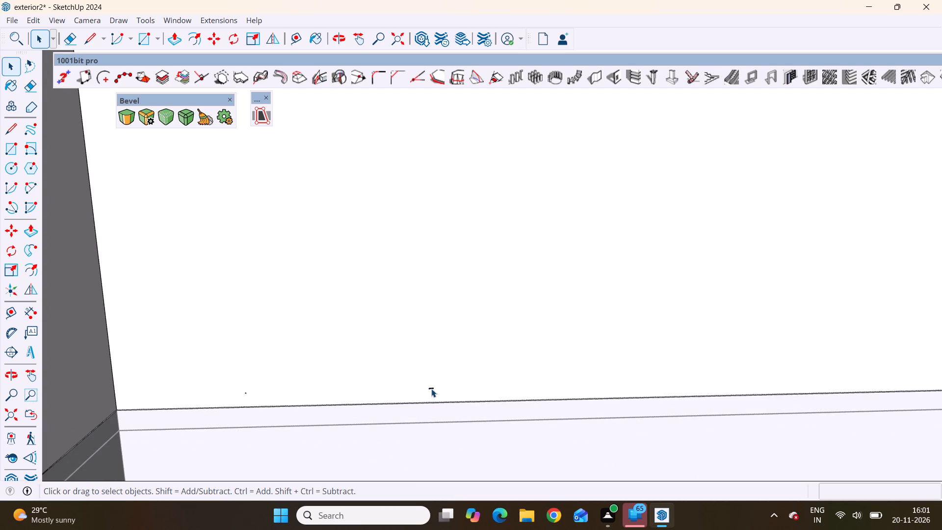
click(431, 389)
key(Delete)
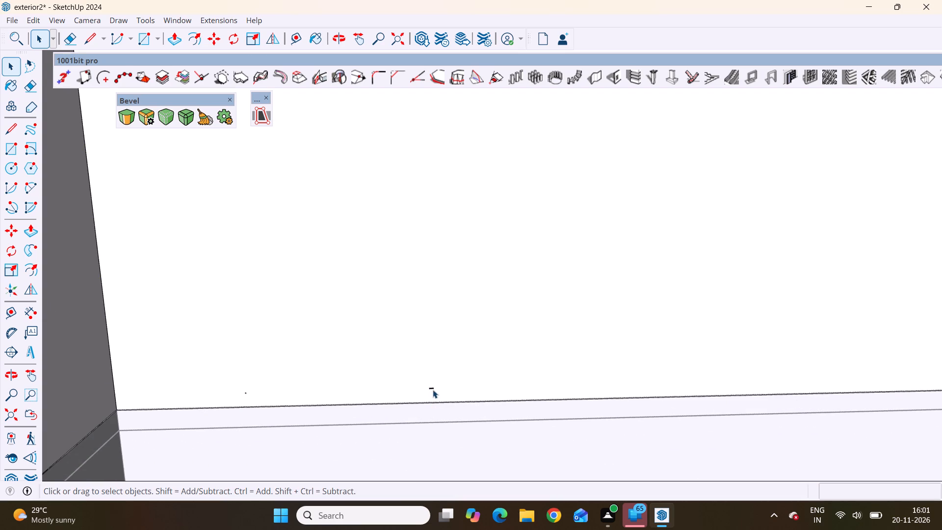
click(433, 389)
key(Delete)
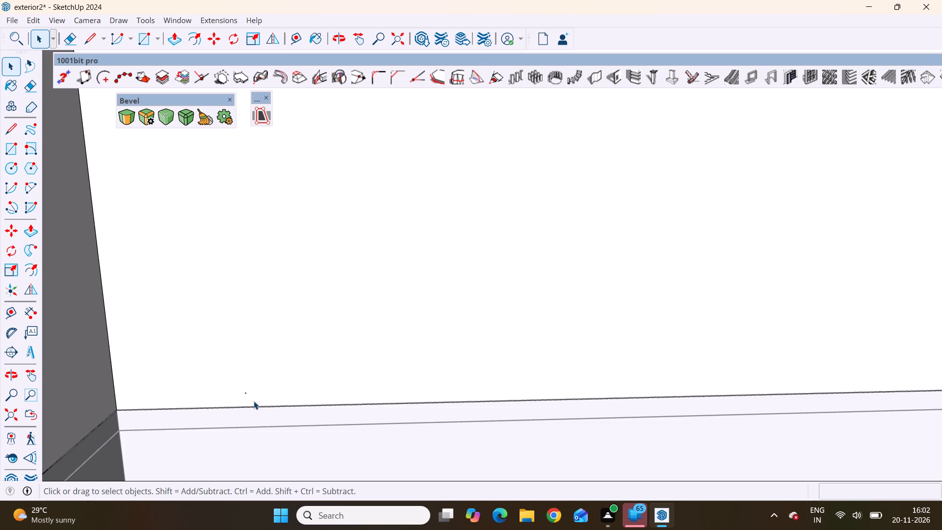
click(245, 393)
key(Delete)
Examine the middle storey's cleared recessed wall against the storeys above and below.
scroll(269, 372, down, 5)
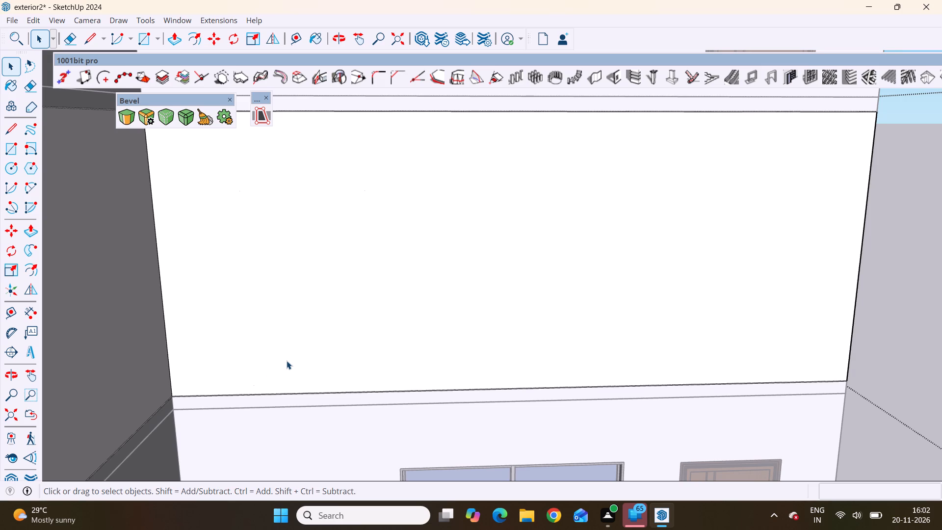
scroll(287, 361, down, 17)
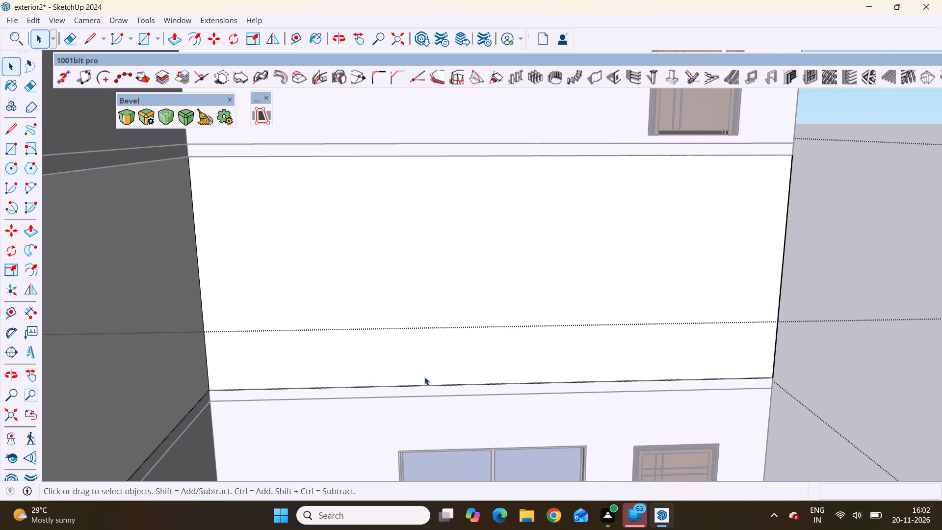
scroll(428, 378, down, 4)
scroll(481, 336, down, 3)
click(477, 332)
scroll(493, 321, down, 5)
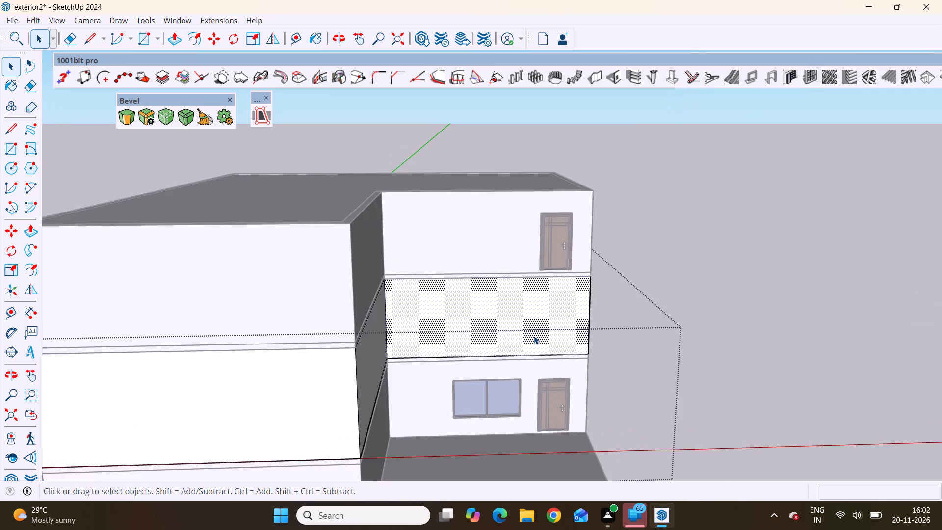
scroll(534, 336, down, 2)
click(687, 307)
click(481, 318)
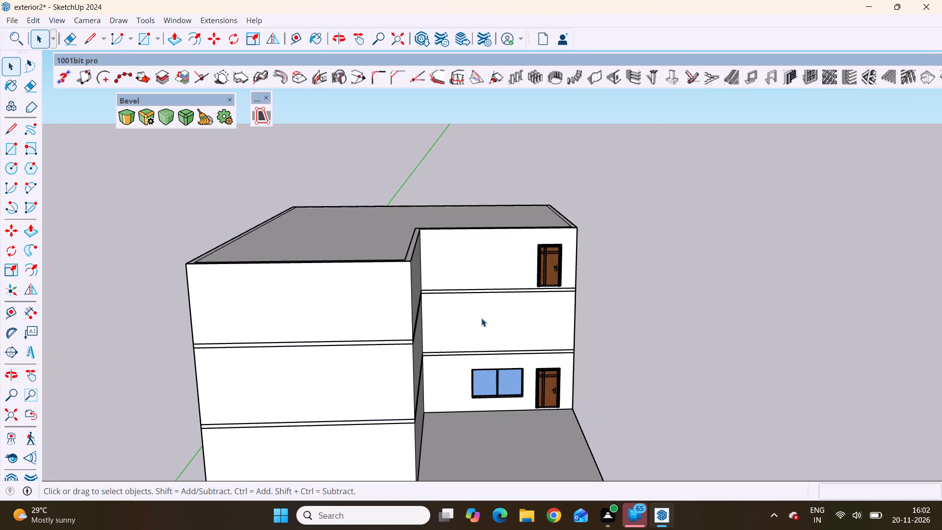
double_click(481, 318)
click(481, 317)
scroll(464, 344, up, 5)
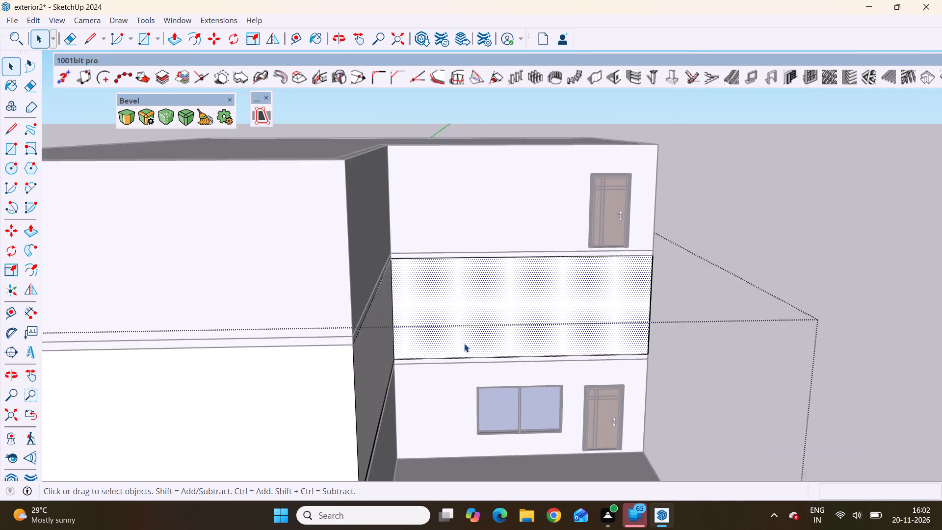
scroll(464, 344, up, 1)
middle_click(475, 338)
middle_click(473, 339)
middle_click(473, 339)
scroll(472, 339, up, 1)
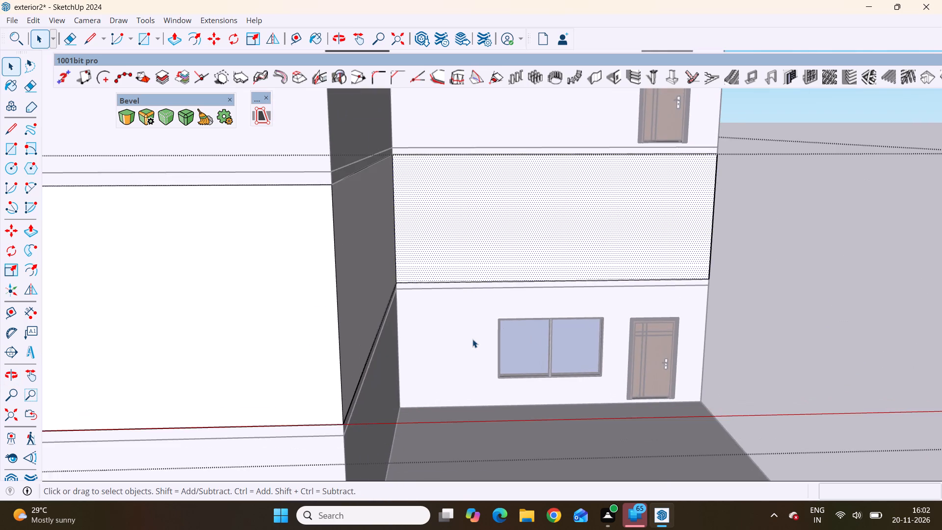
scroll(472, 339, down, 4)
click(484, 271)
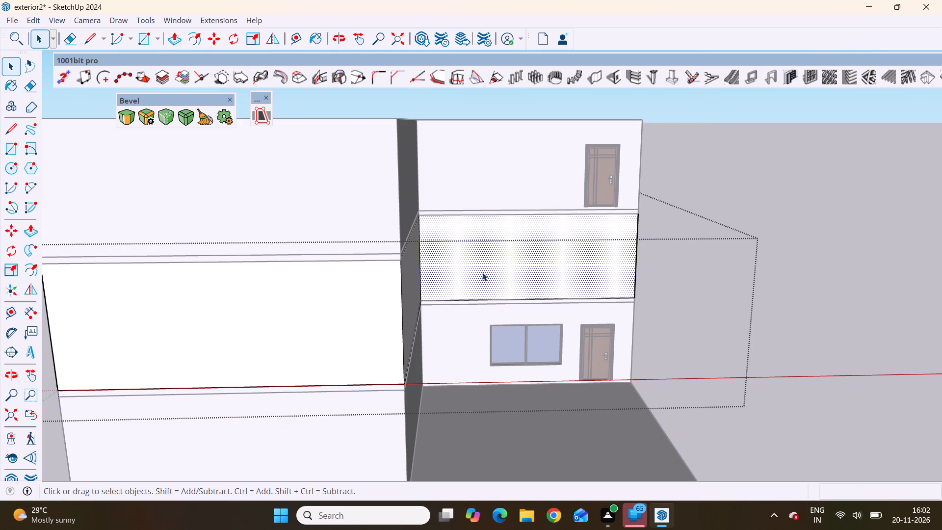
scroll(466, 320, down, 4)
click(475, 286)
click(475, 286)
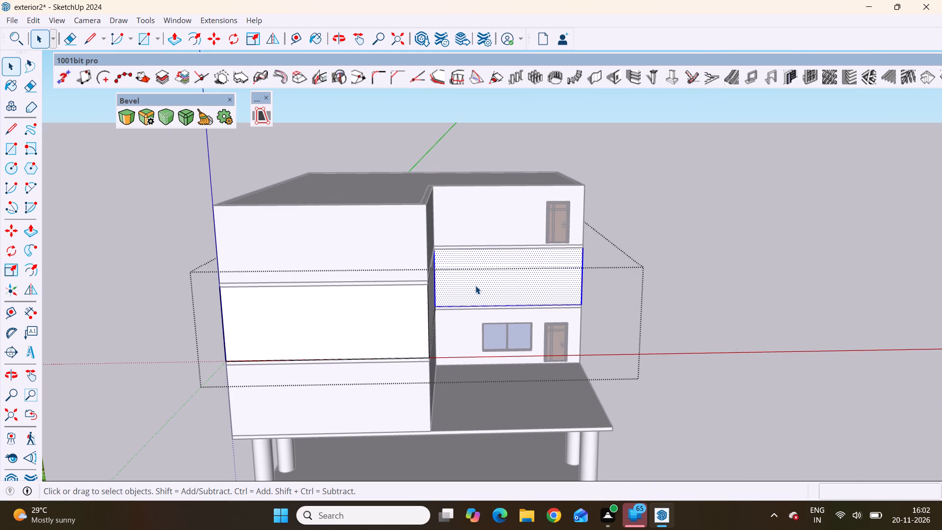
click(475, 285)
scroll(475, 285, up, 4)
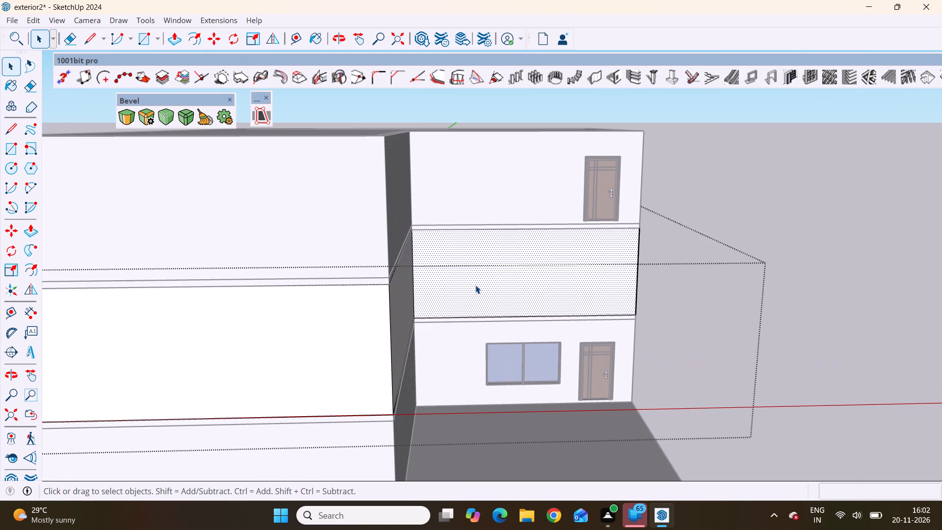
scroll(475, 285, down, 3)
Reopen the middle storey's group for editing.
click(628, 207)
click(508, 269)
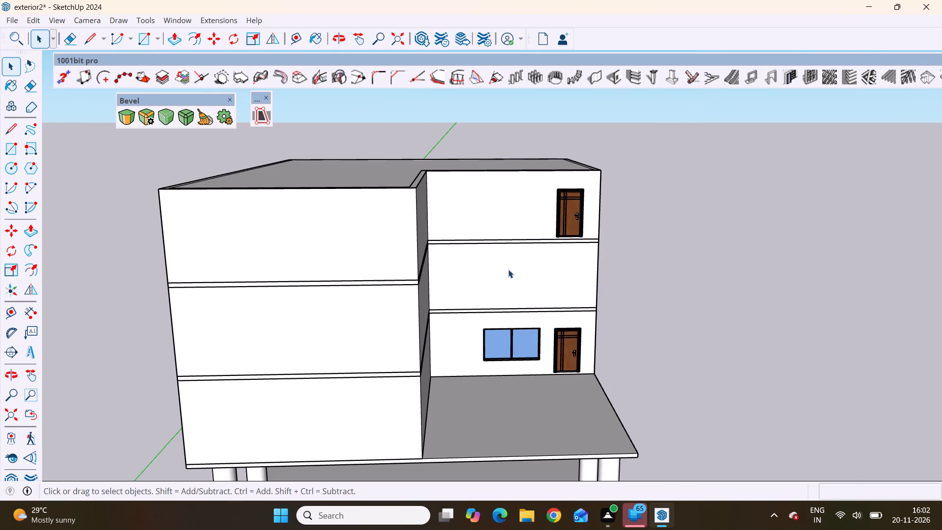
click(518, 248)
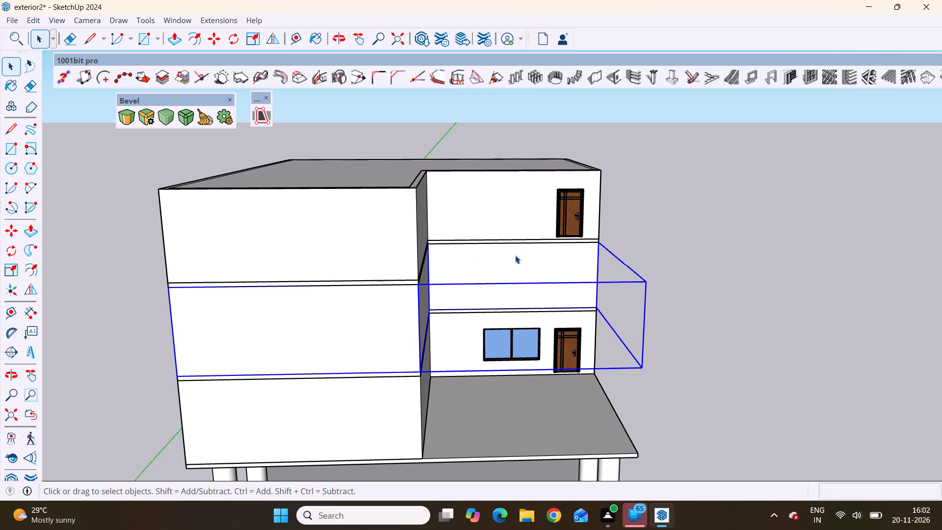
click(515, 255)
click(512, 261)
click(512, 262)
click(512, 262)
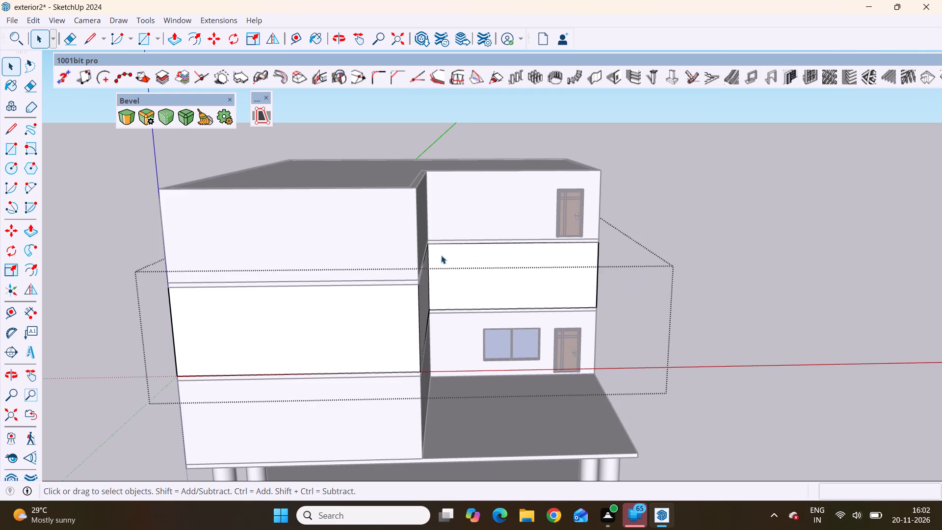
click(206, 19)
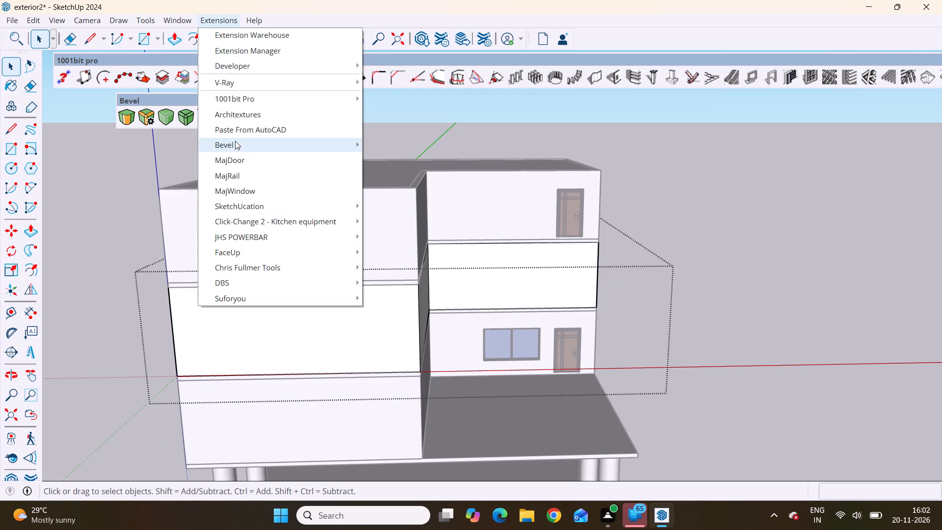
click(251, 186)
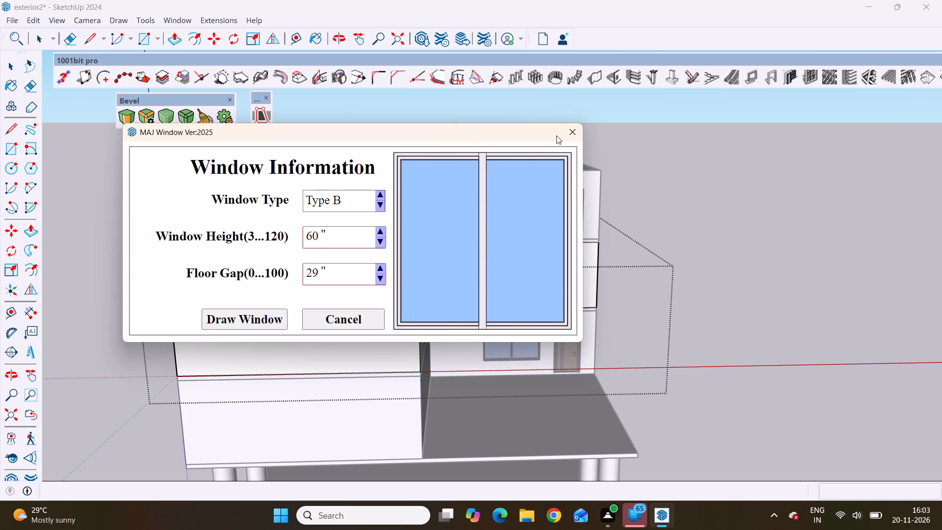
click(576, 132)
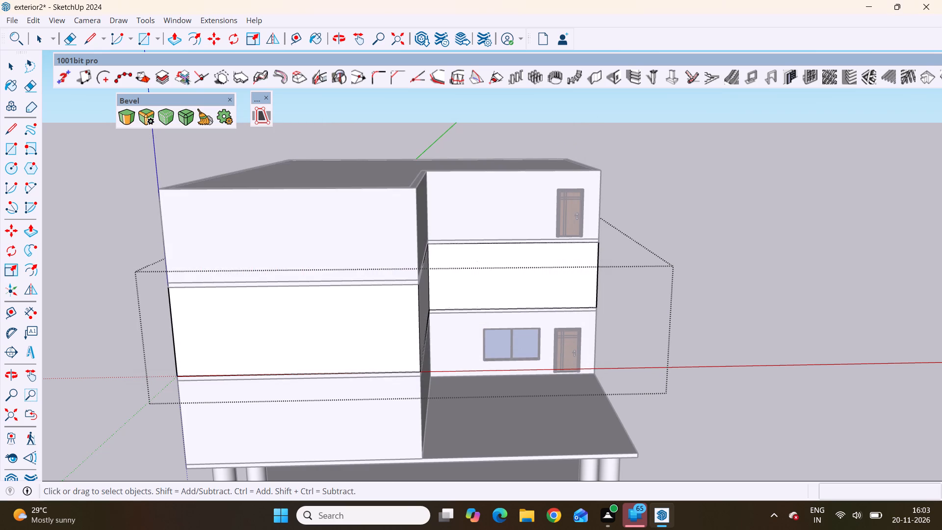
Add a MajDoor Type A door, 84" high with a 4" floor gap and about 4' 7" wide, on the middle storey's recessed wall.
click(214, 20)
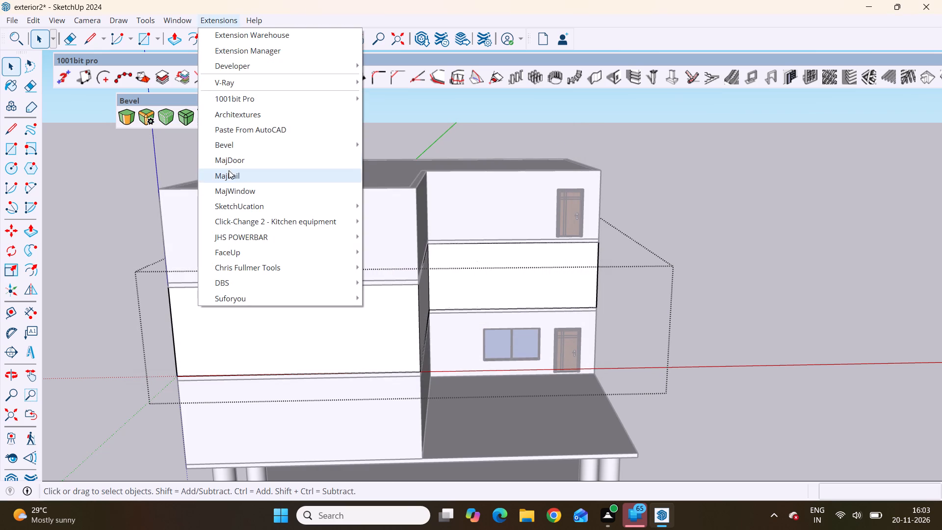
click(235, 160)
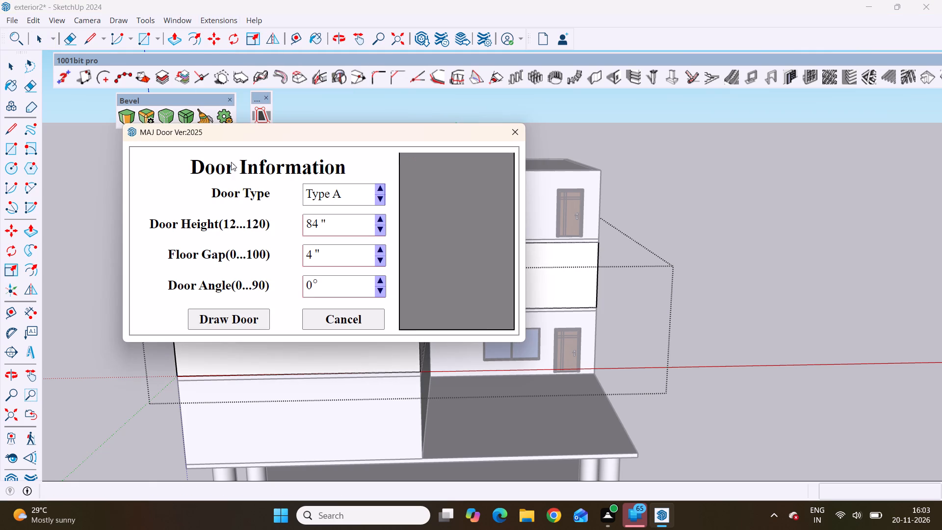
click(224, 317)
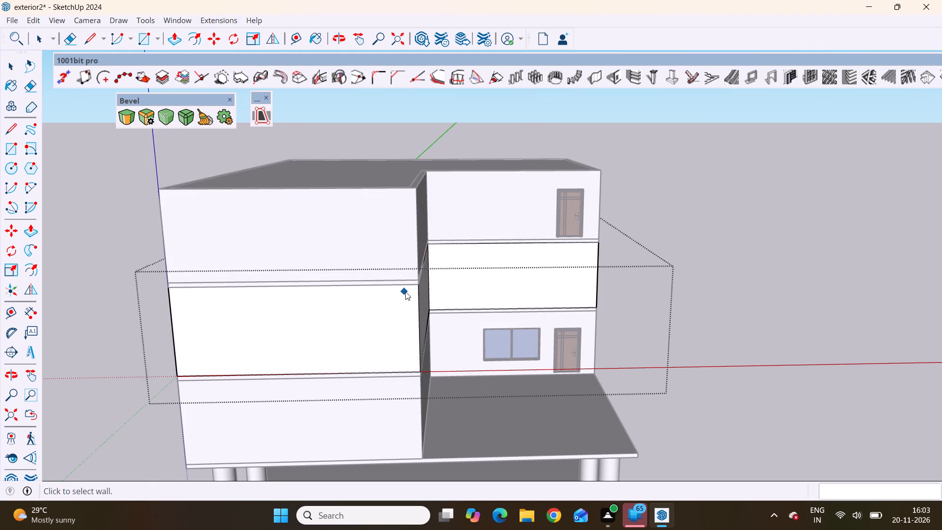
scroll(453, 306, up, 6)
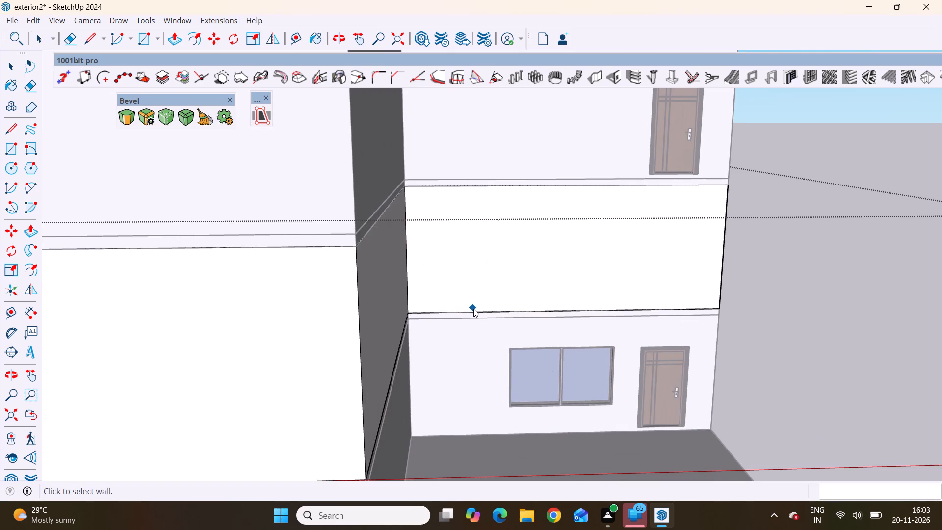
click(473, 312)
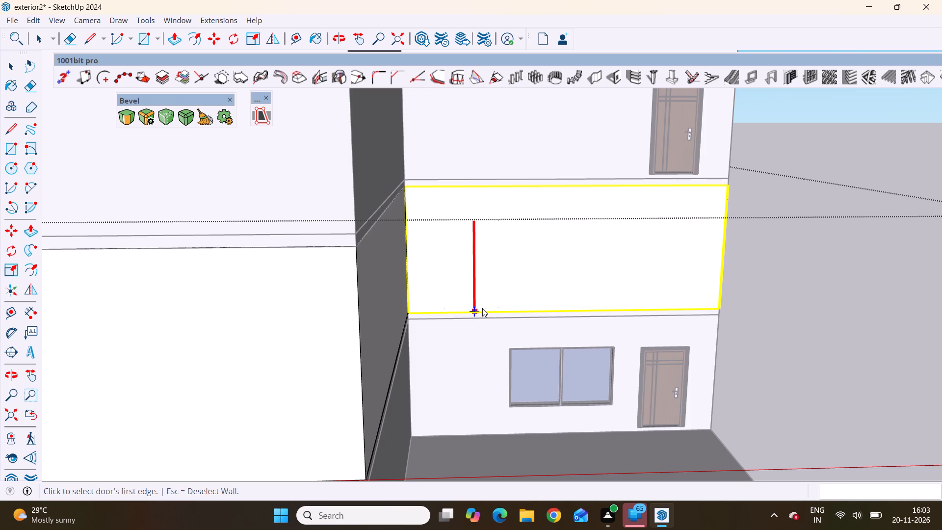
click(556, 308)
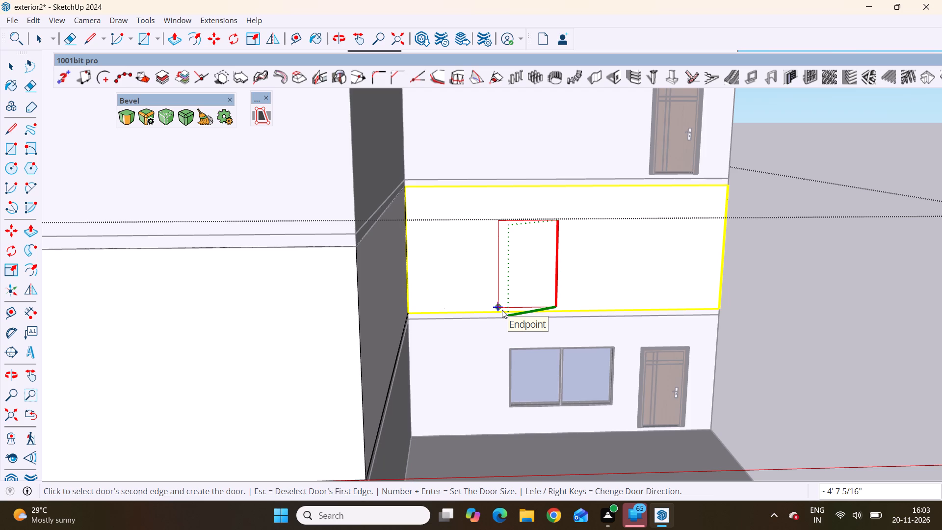
click(503, 309)
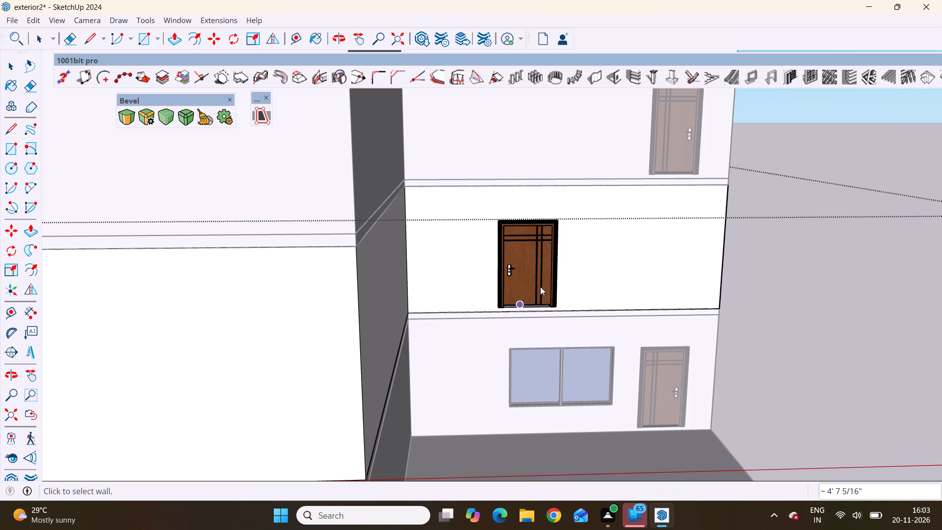
scroll(540, 286, down, 4)
scroll(554, 340, up, 1)
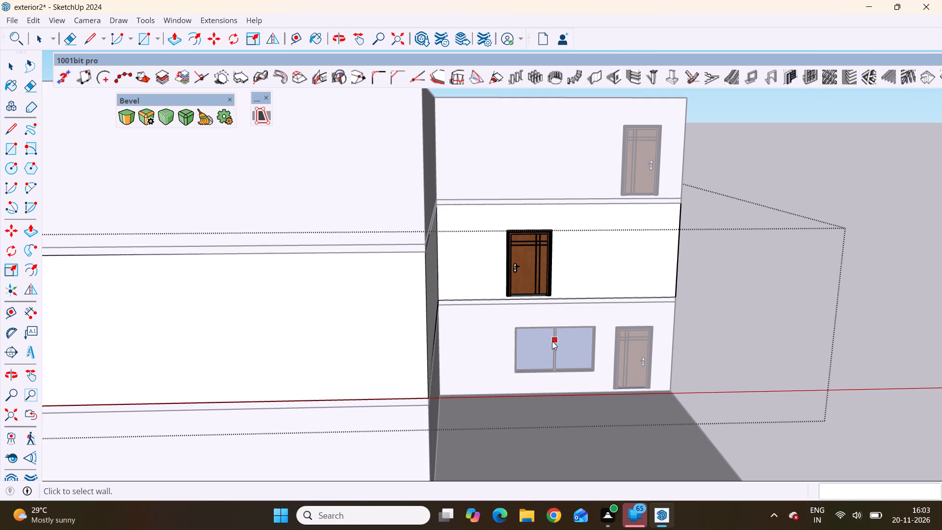
key(space)
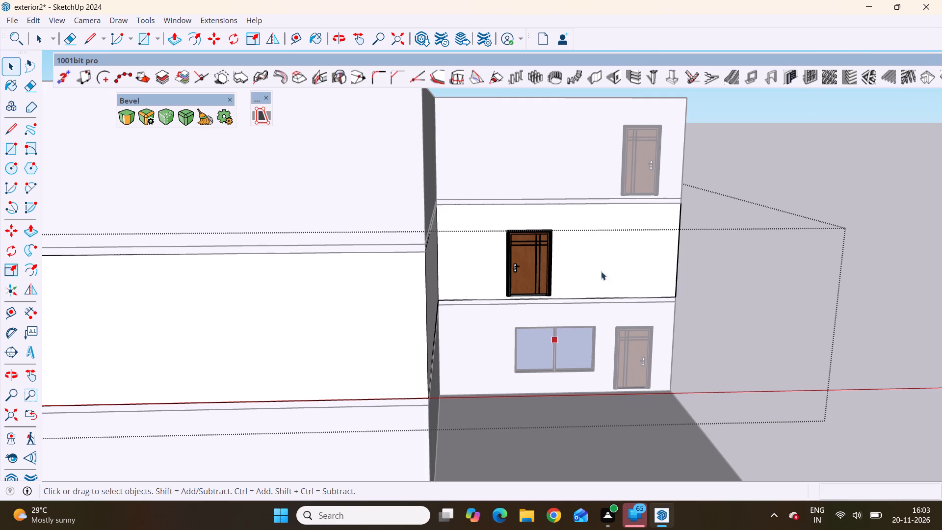
Add a MajWindow Type B window, 60" high with a 29" floor gap and about 7' 3" wide, between the middle storey's door and outer corner.
scroll(551, 313, down, 4)
scroll(616, 261, up, 3)
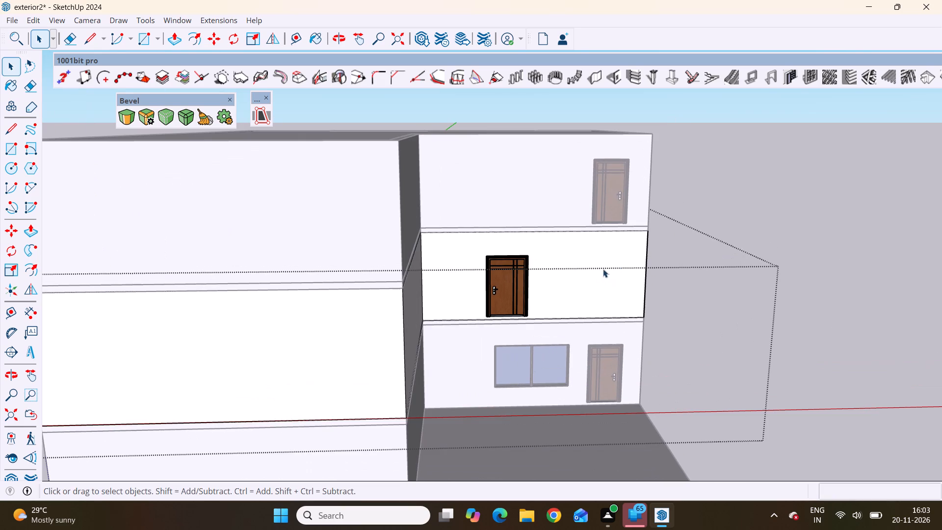
click(206, 18)
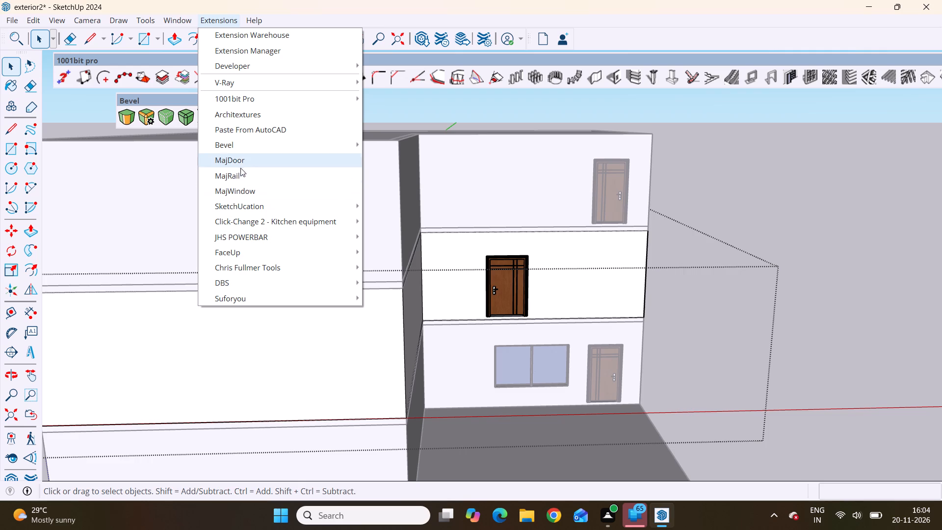
click(240, 189)
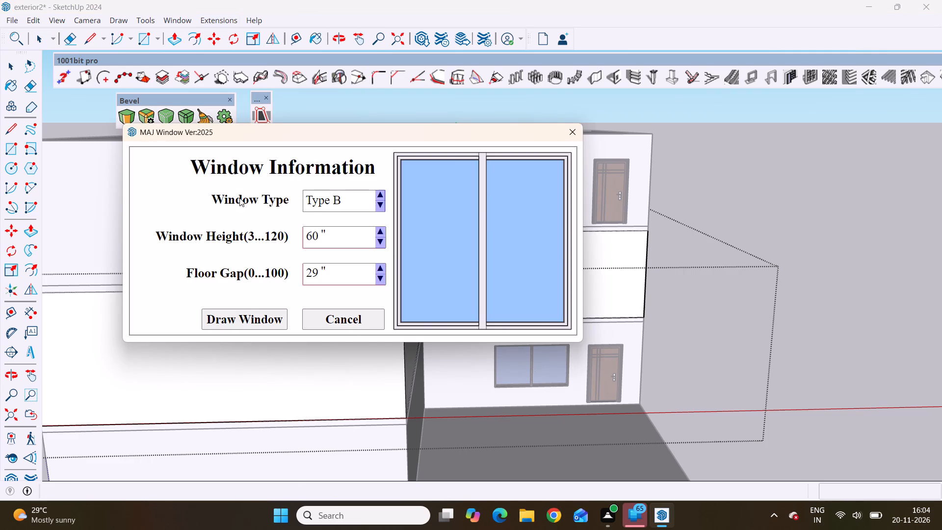
click(245, 320)
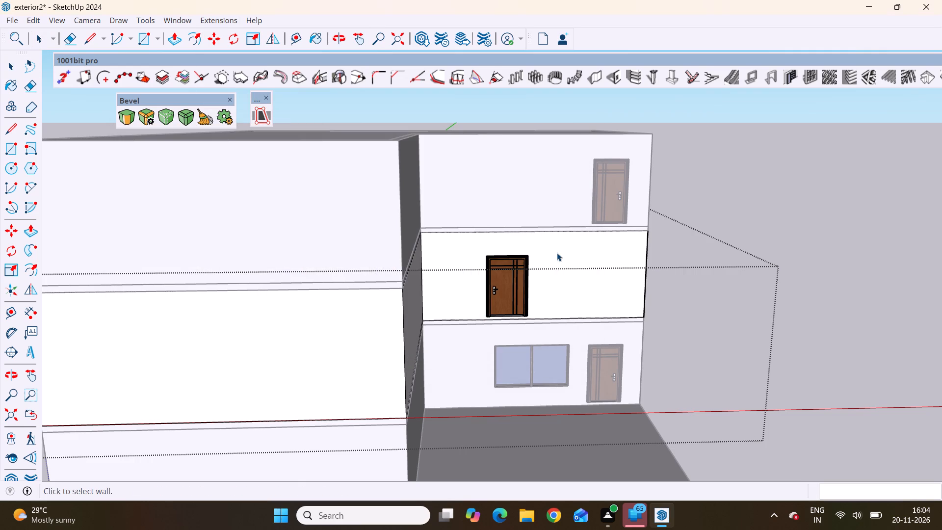
click(548, 317)
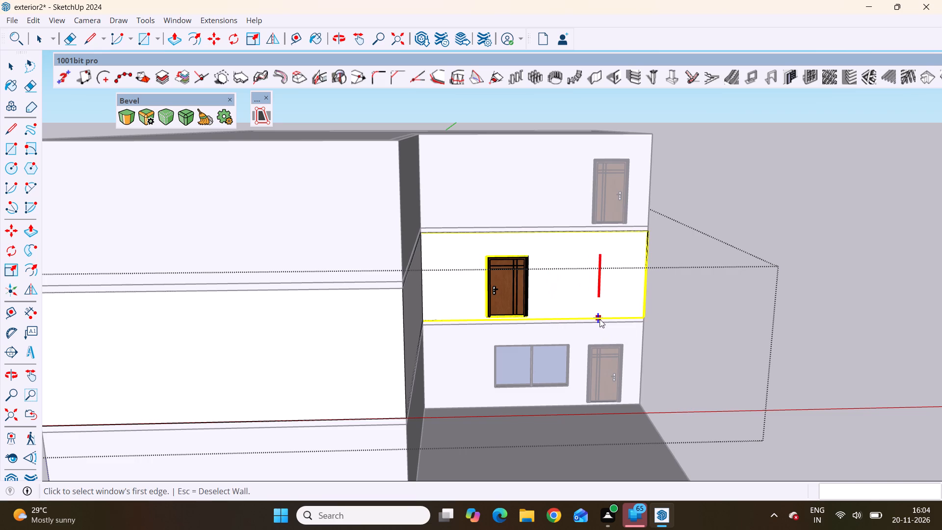
click(612, 316)
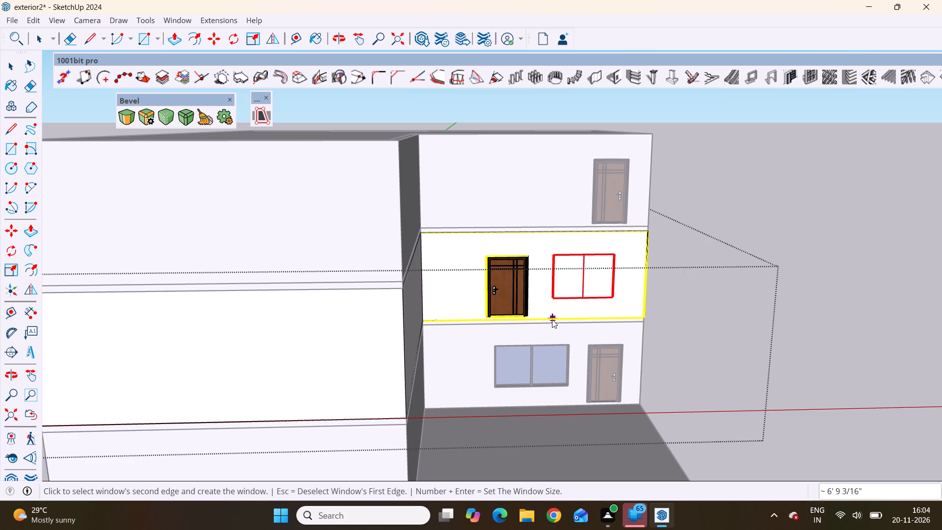
click(548, 320)
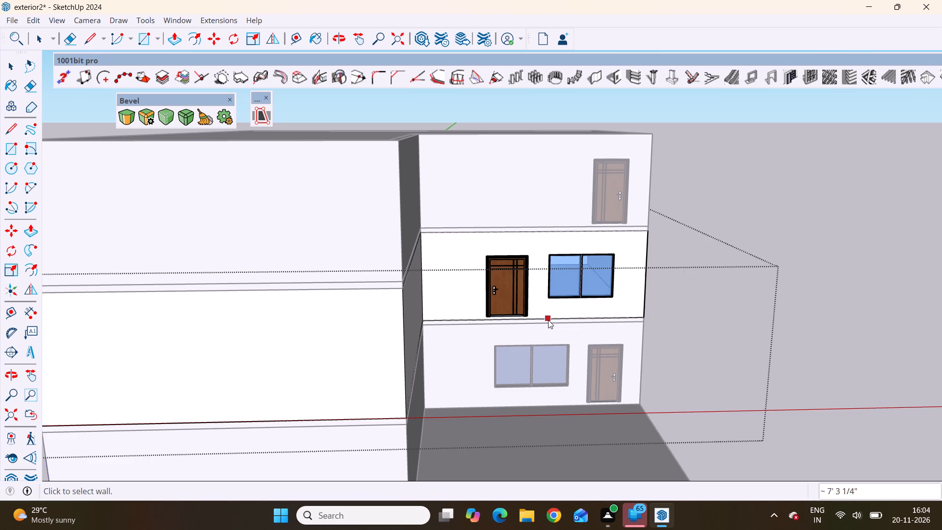
scroll(576, 287, down, 2)
scroll(576, 288, up, 4)
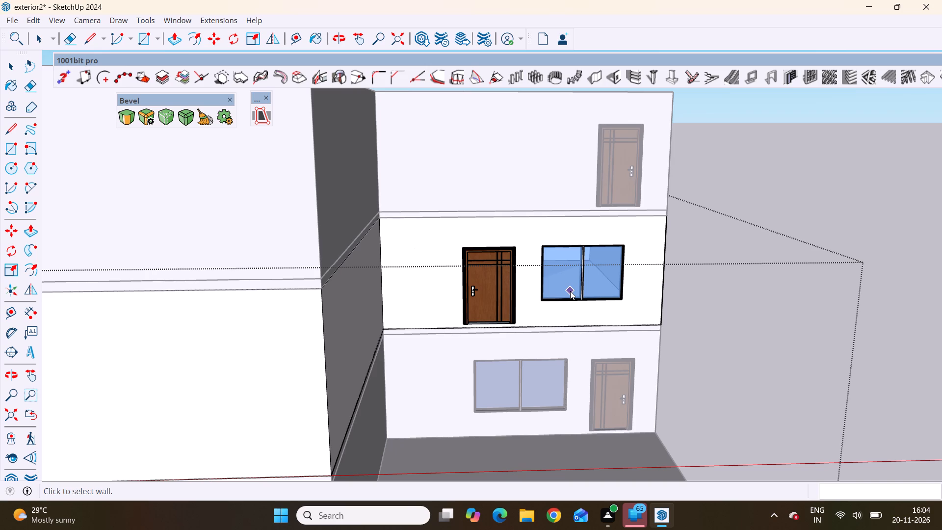
scroll(508, 275, down, 3)
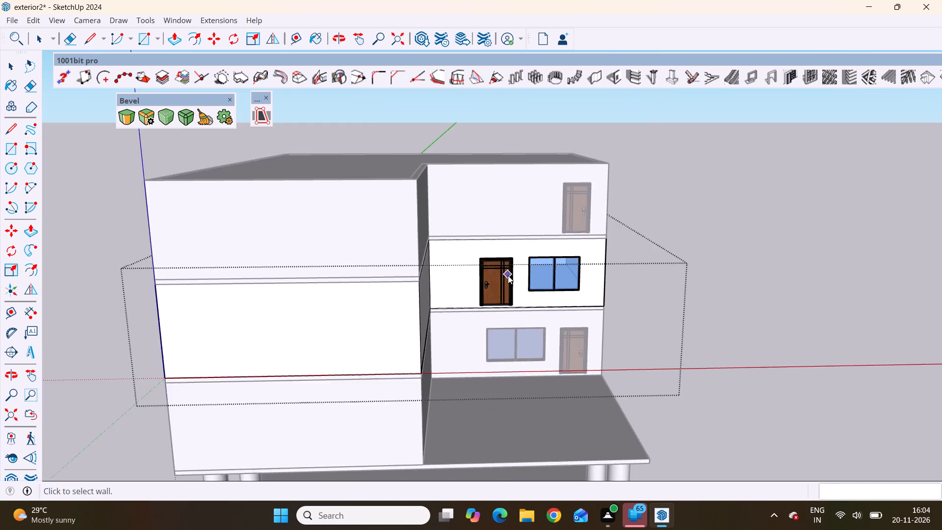
scroll(508, 275, down, 6)
scroll(559, 247, up, 3)
scroll(553, 258, down, 3)
key(space)
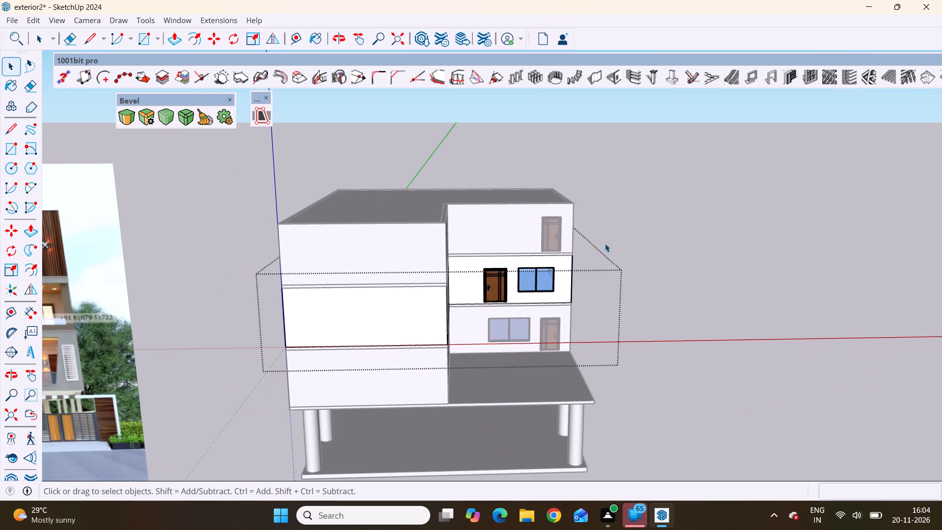
click(619, 231)
Compare the door and window layout on the recessed walls with the reference image's upper storeys.
scroll(515, 273, up, 2)
scroll(519, 272, down, 3)
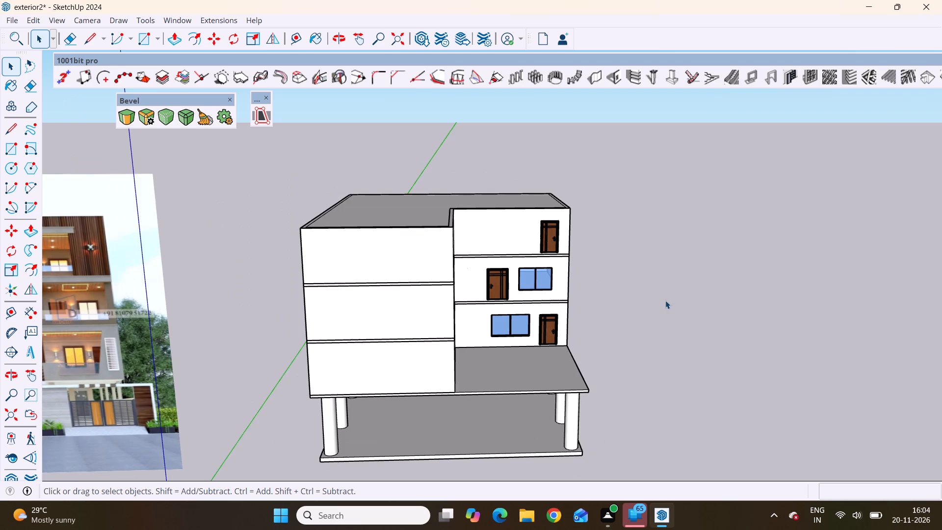
scroll(667, 300, down, 3)
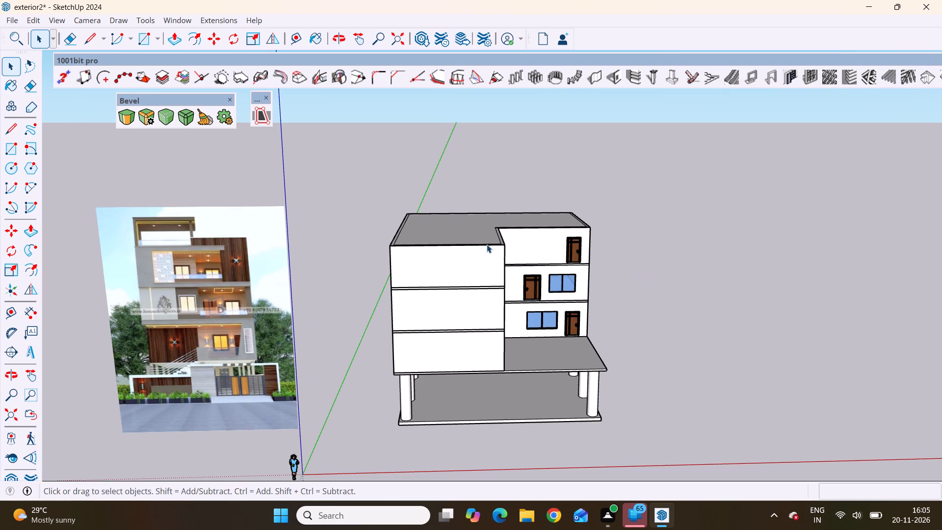
scroll(303, 252, up, 1)
scroll(131, 248, up, 8)
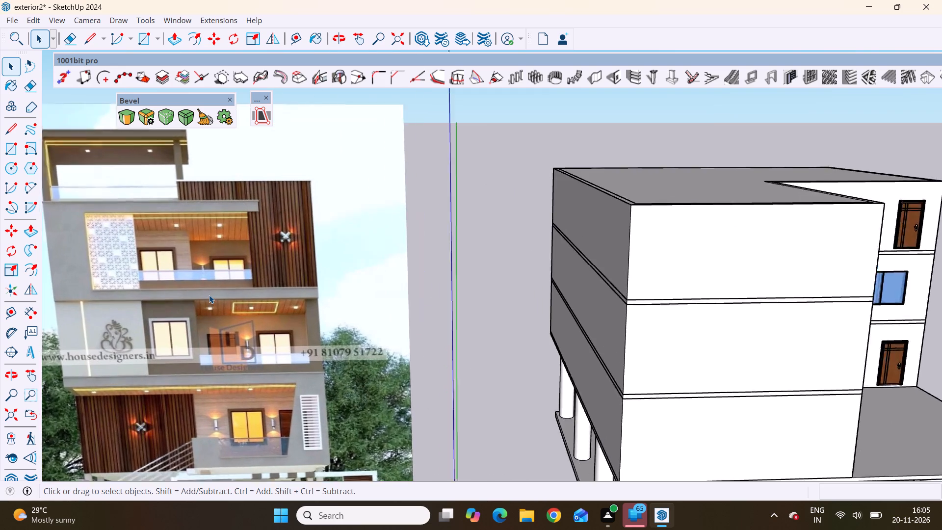
scroll(209, 295, up, 1)
scroll(189, 290, down, 7)
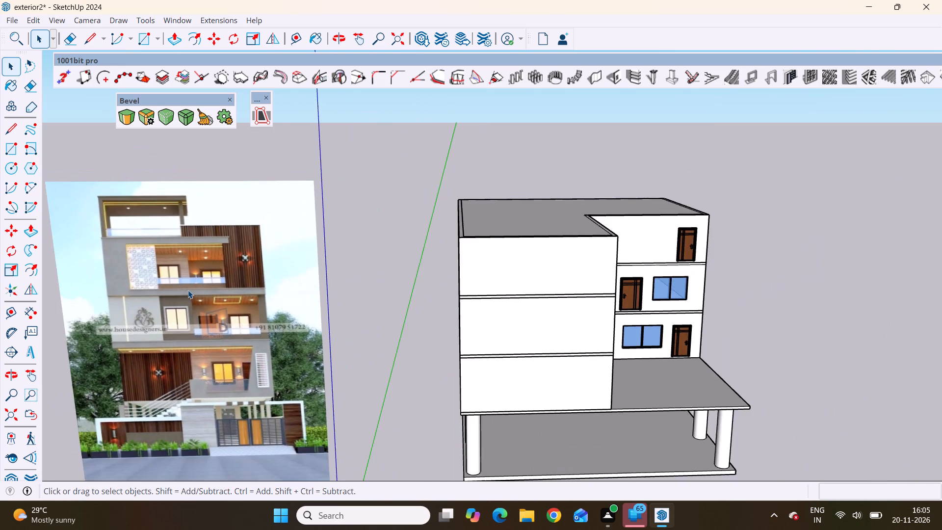
scroll(188, 290, down, 3)
scroll(568, 248, up, 3)
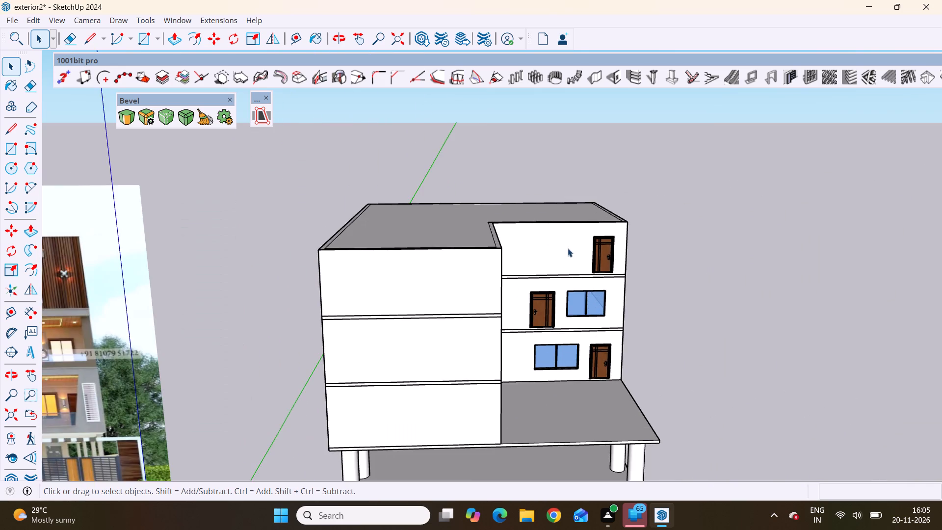
scroll(568, 248, up, 3)
middle_drag(564, 249, 541, 247)
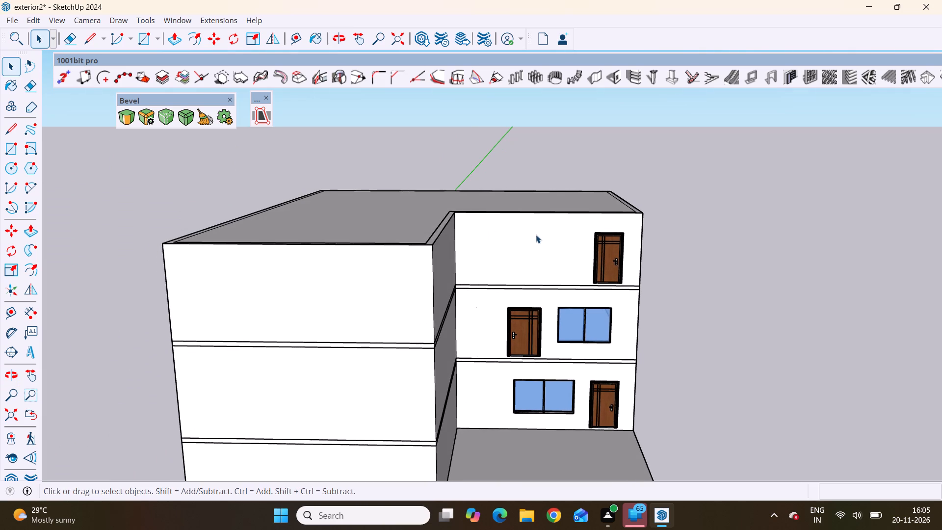
Open the top storey's group for editing and select its recessed wall face.
click(536, 235)
double_click(536, 246)
click(533, 252)
scroll(533, 255, up, 3)
middle_drag(535, 259, 550, 255)
scroll(550, 255, up, 1)
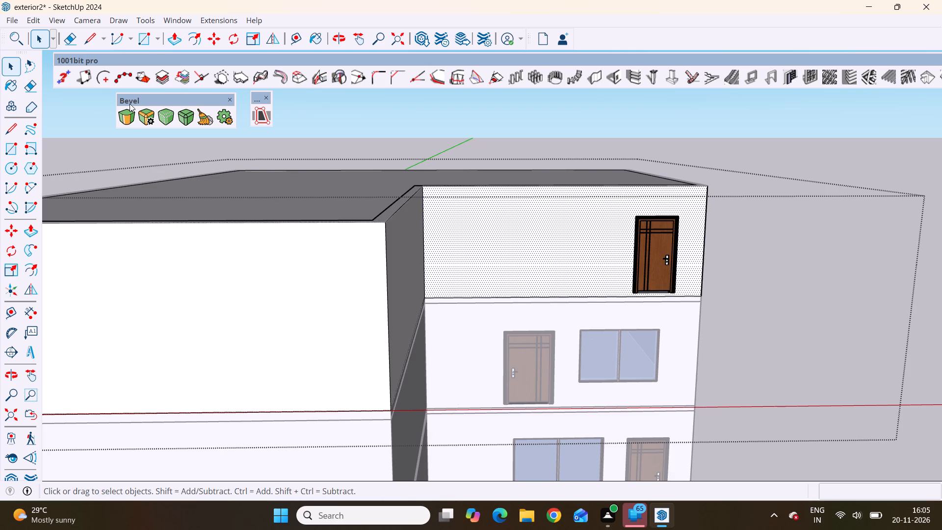
Add a MajWindow Type B window, 60" high with a 29" floor gap and about 8' wide, beside the top storey's door, and leave the group.
click(222, 17)
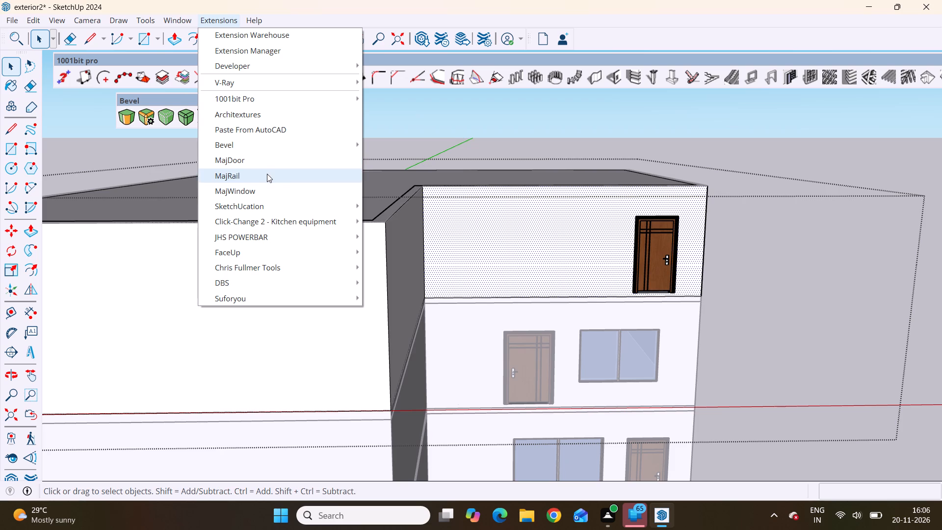
scroll(253, 196, up, 3)
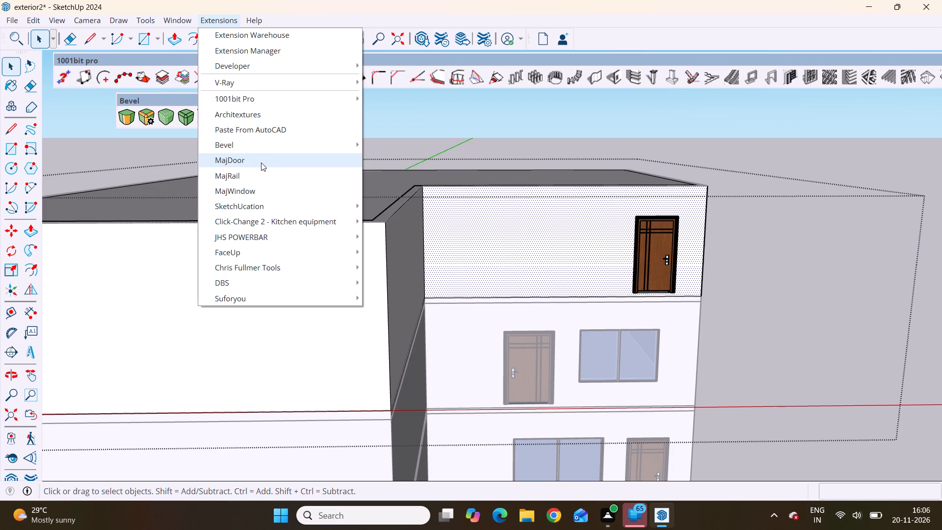
click(267, 191)
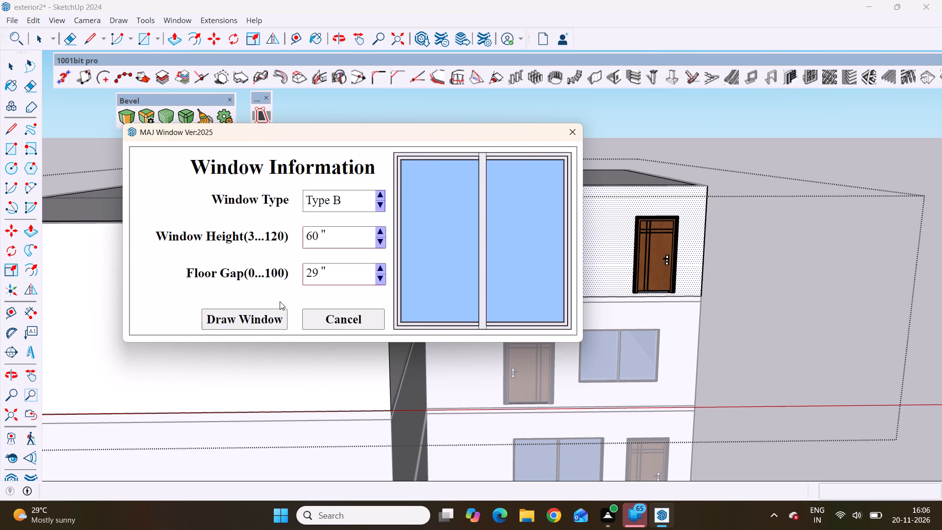
click(265, 322)
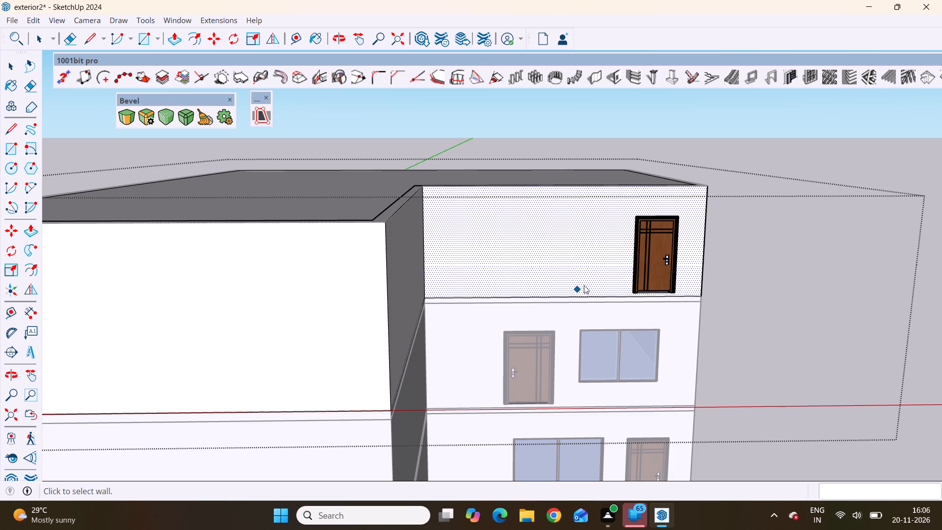
click(600, 296)
click(517, 302)
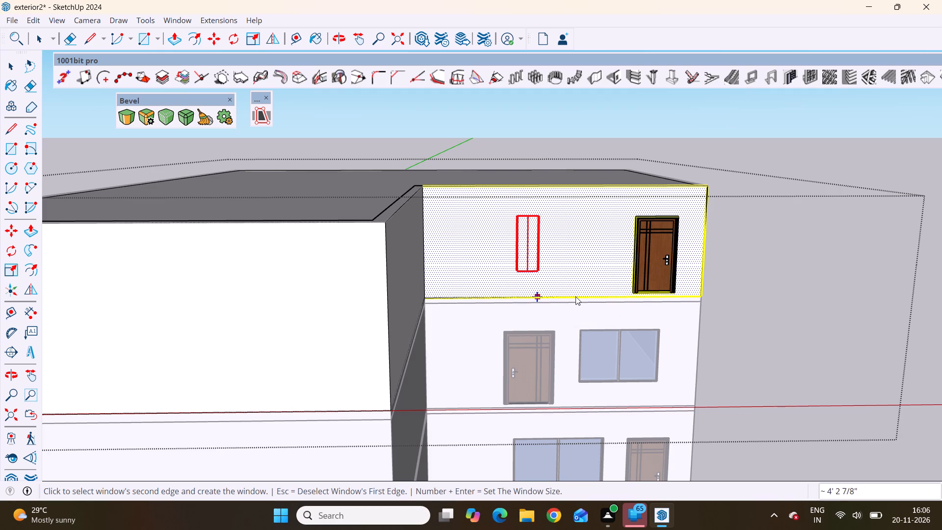
click(605, 306)
scroll(483, 252, down, 7)
scroll(554, 295, down, 1)
scroll(544, 331, up, 2)
key(space)
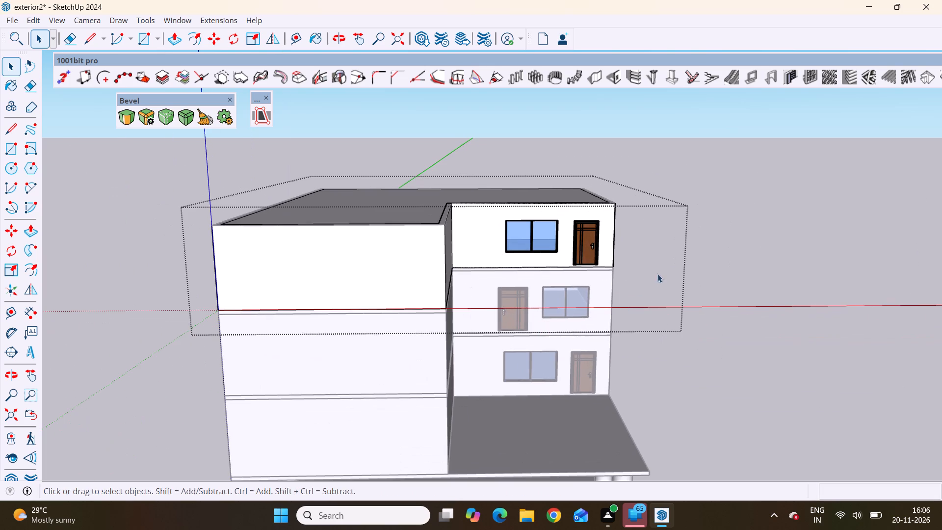
click(676, 240)
click(731, 190)
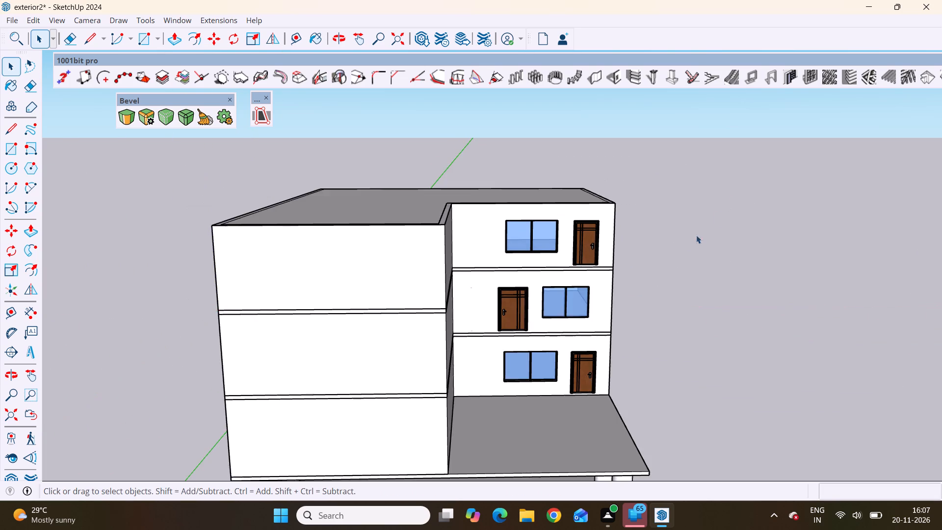
Examine the reference image's facade beside the whole model.
scroll(677, 248, down, 3)
scroll(601, 288, down, 4)
scroll(437, 360, down, 2)
scroll(306, 368, up, 6)
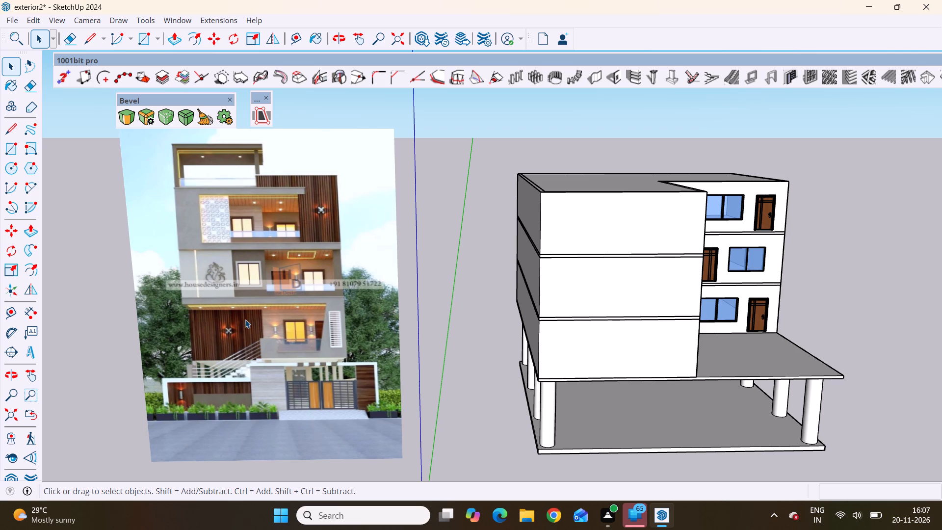
Compare the reference image's facade, storey by storey, with the model's blank front walls and recessed openings.
scroll(243, 324, down, 5)
scroll(512, 313, down, 4)
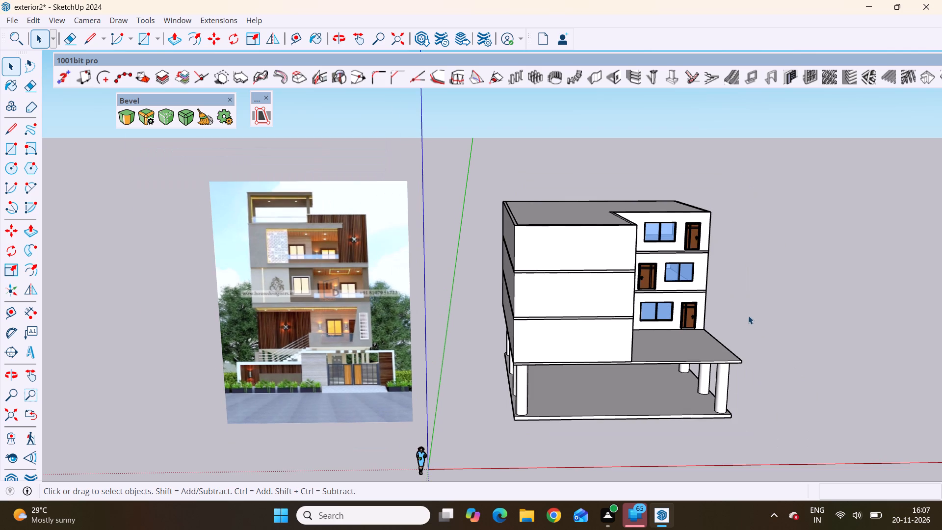
scroll(346, 262, up, 6)
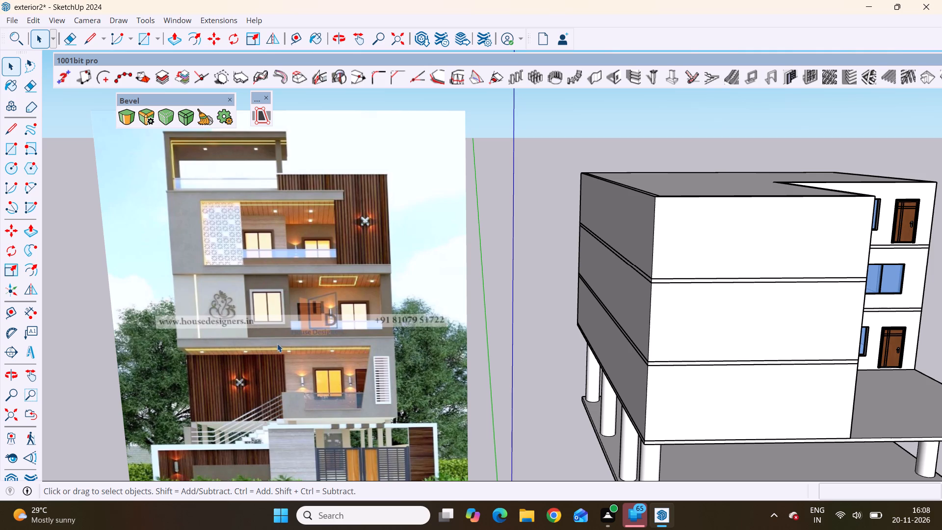
scroll(277, 257, down, 1)
middle_drag(287, 252, 298, 369)
scroll(350, 303, down, 4)
middle_drag(356, 271, 390, 288)
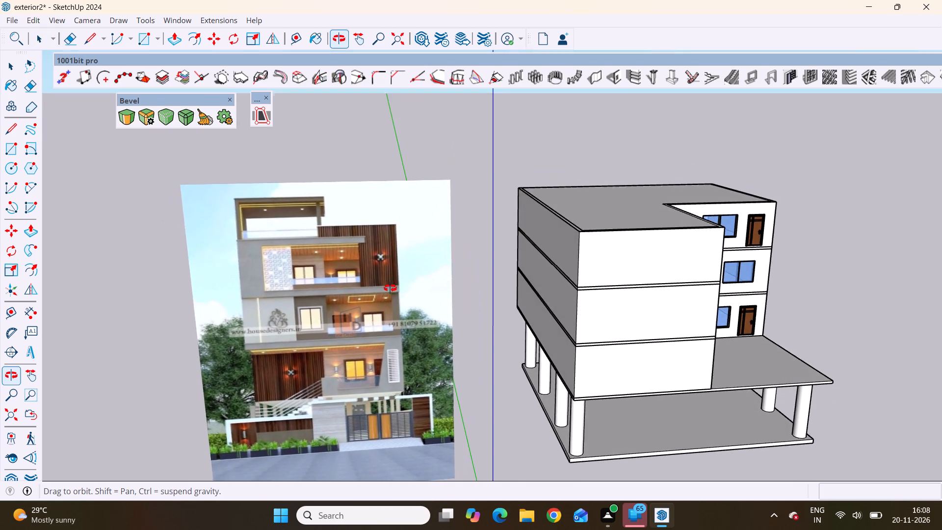
middle_drag(390, 288, 395, 269)
scroll(350, 354, up, 4)
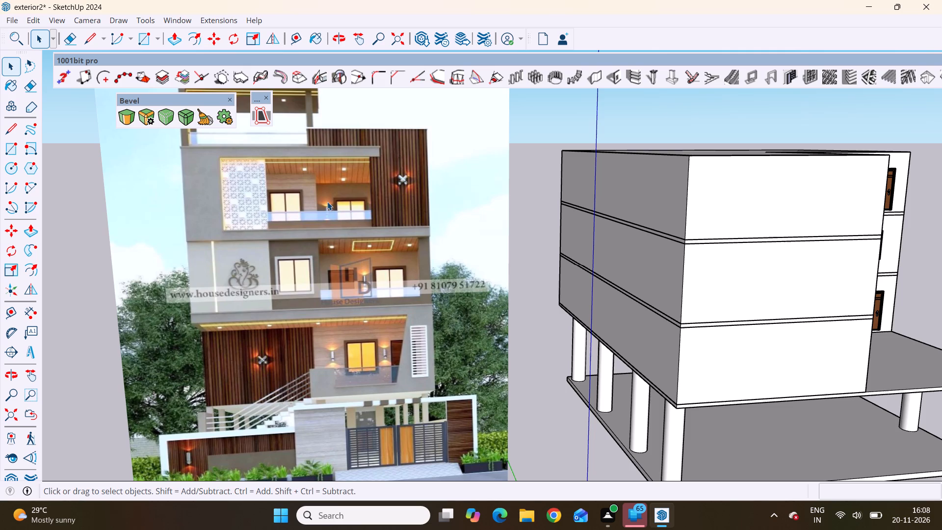
scroll(288, 275, down, 16)
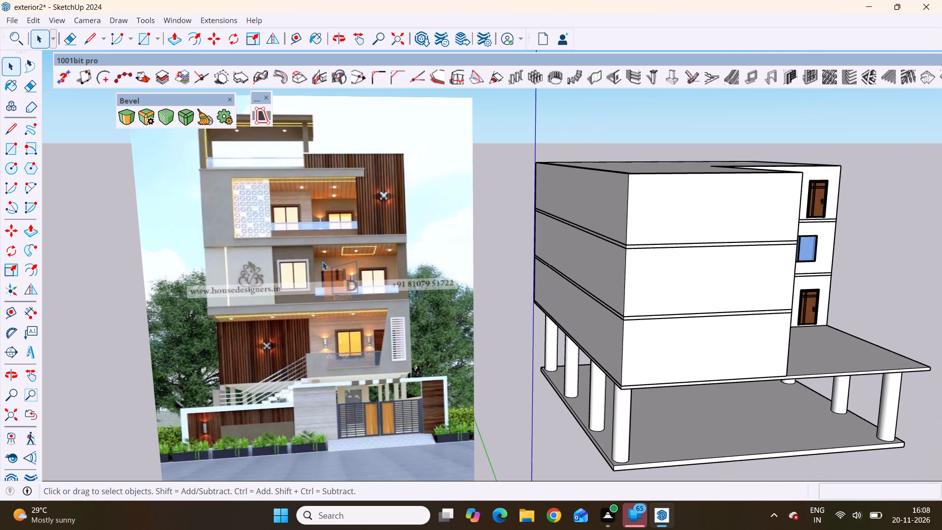
scroll(177, 312, down, 8)
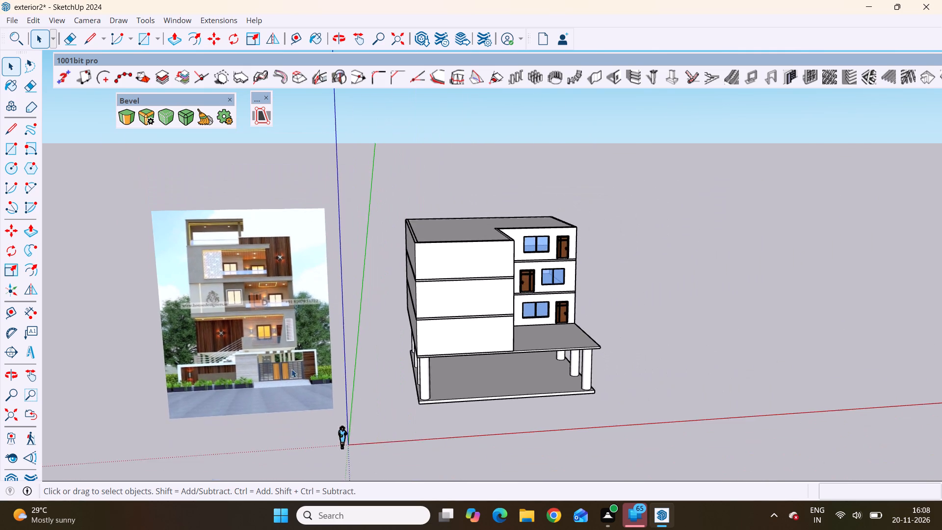
scroll(411, 381, down, 3)
middle_drag(441, 368, 397, 404)
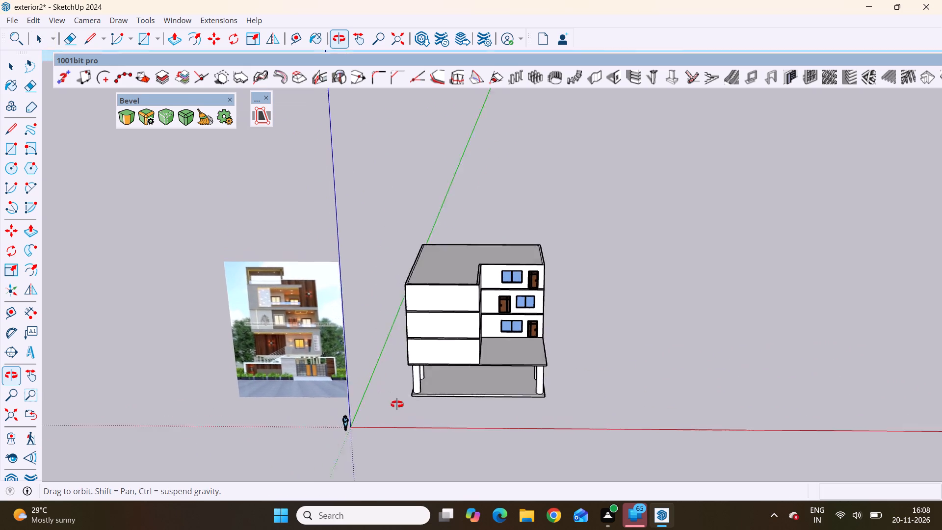
middle_drag(397, 404, 440, 424)
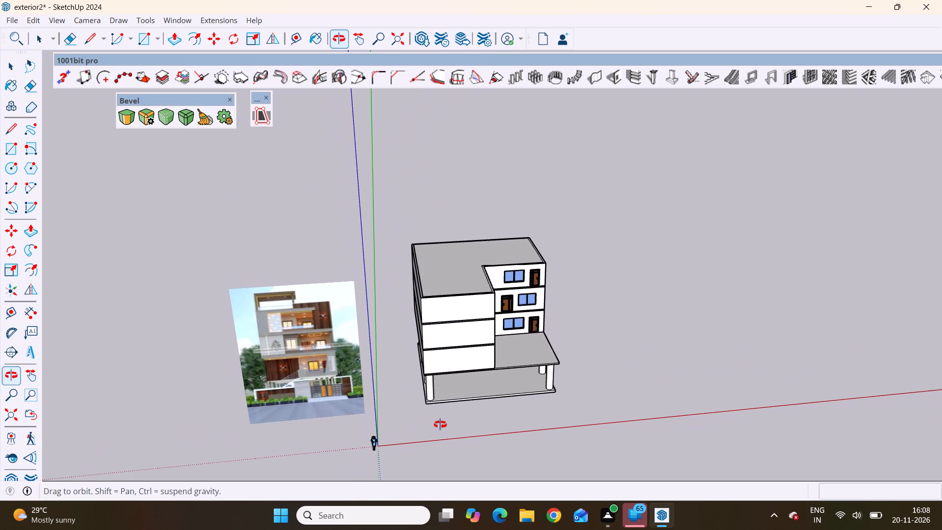
middle_drag(440, 424, 422, 385)
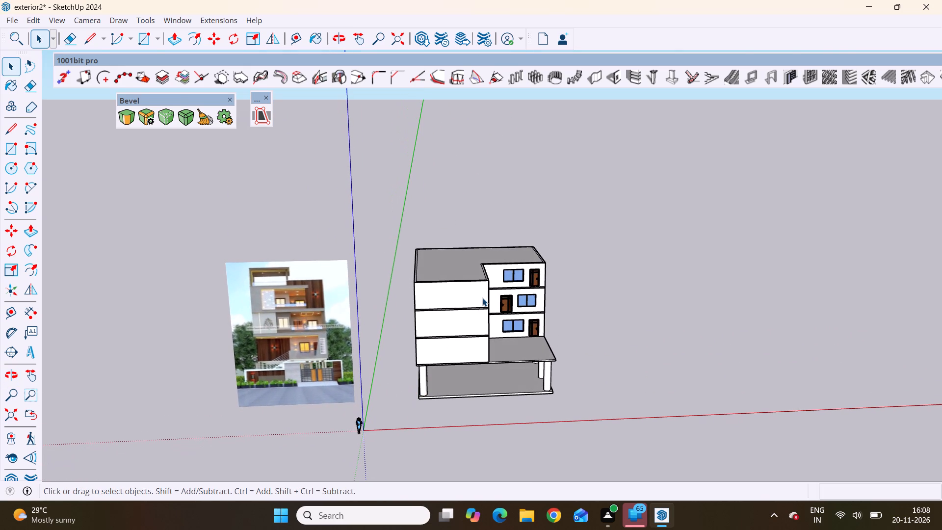
scroll(471, 329, up, 1)
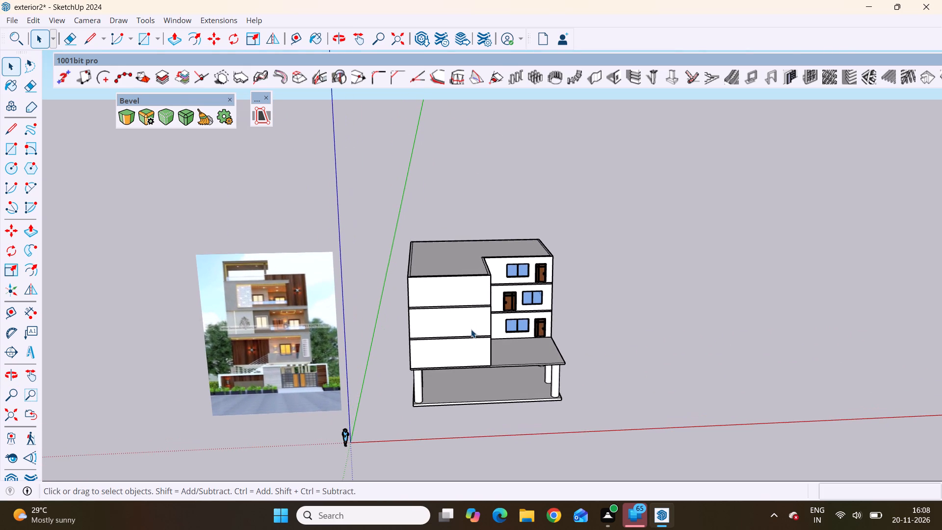
scroll(471, 358, down, 3)
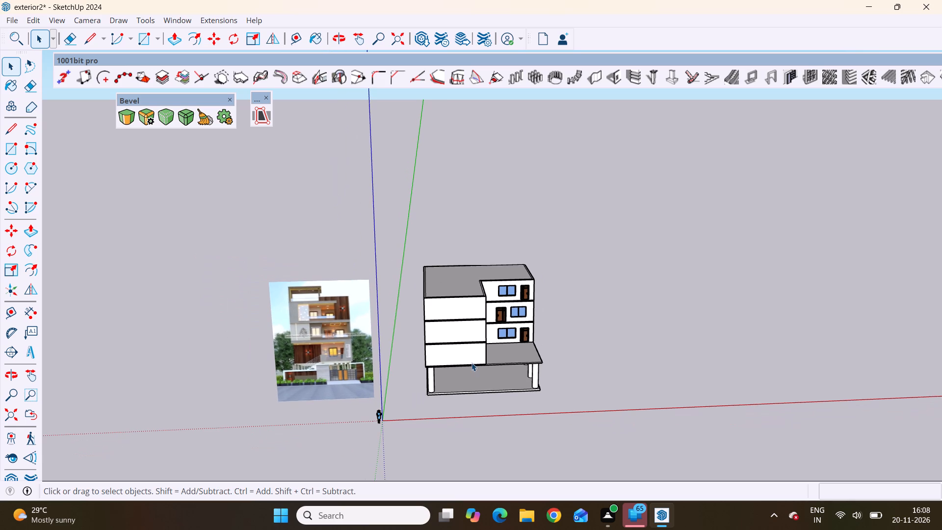
scroll(293, 351, up, 14)
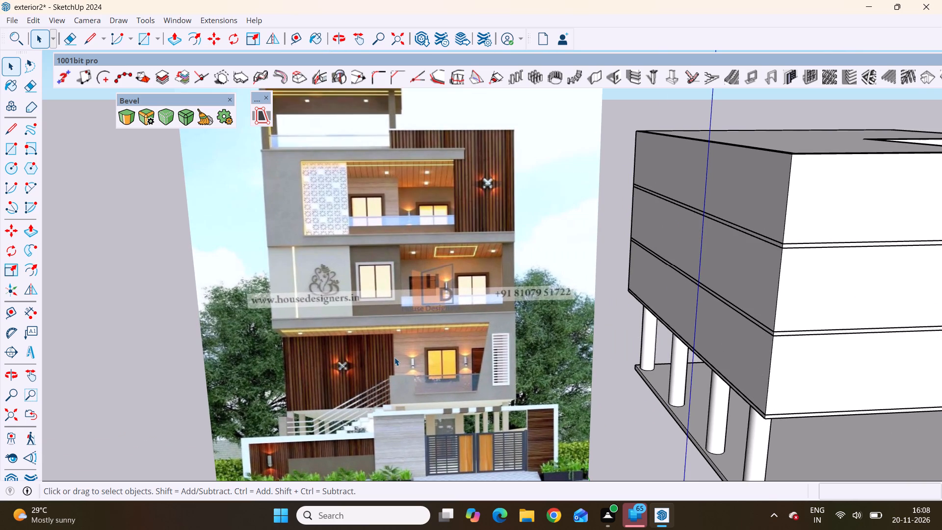
scroll(254, 319, down, 4)
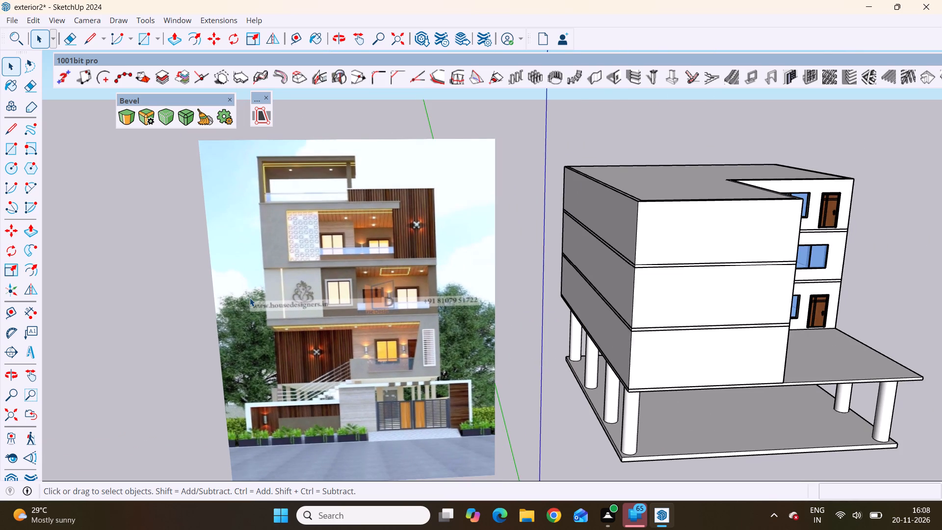
scroll(250, 298, down, 6)
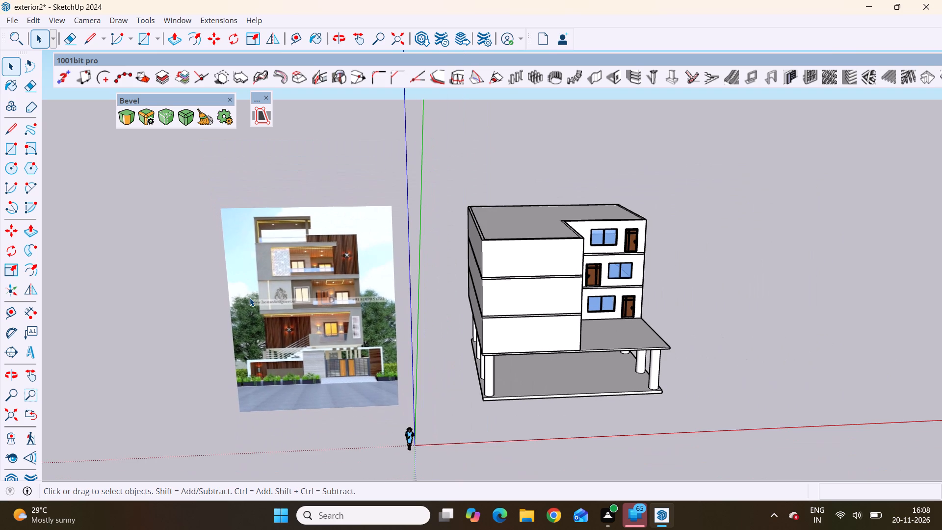
Open the lowest walled storey's group, select its blank front wall face and start a MajWindow Type B window, 60" high with a 29" floor gap.
scroll(602, 325, up, 8)
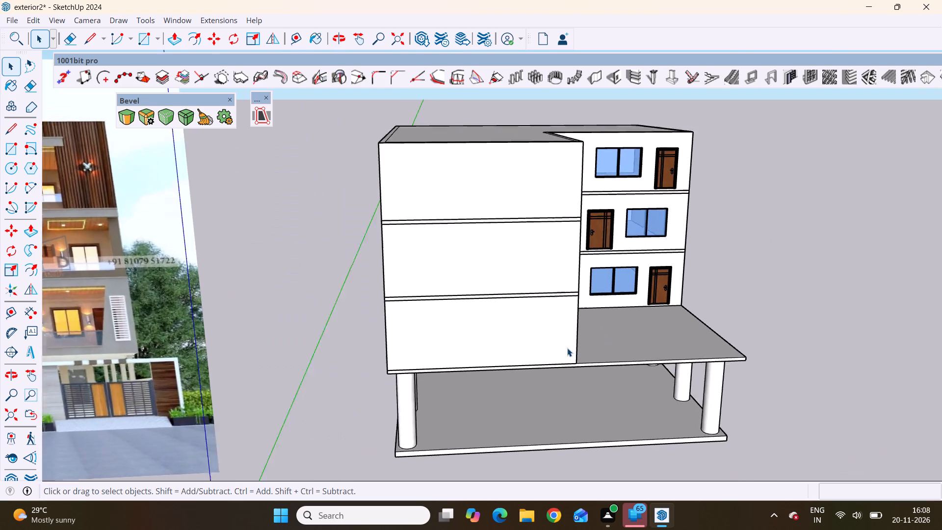
click(515, 320)
double_click(546, 324)
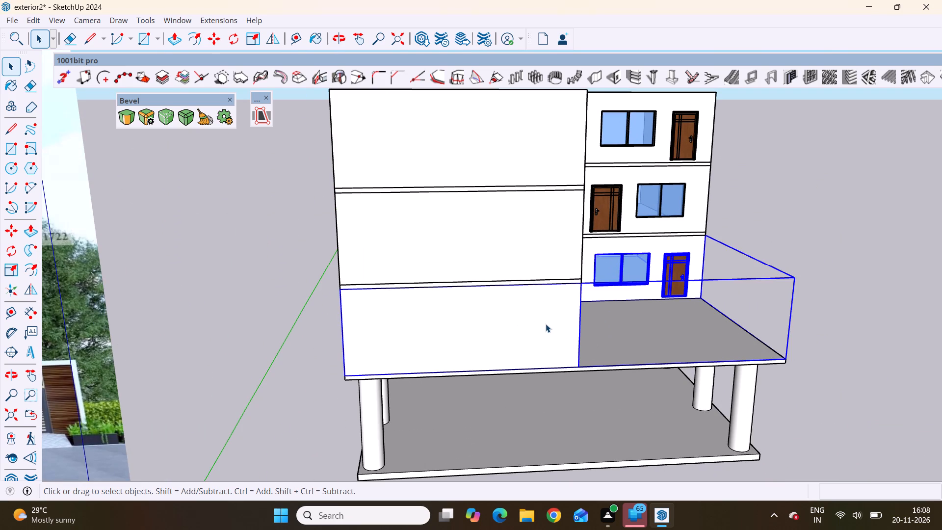
click(546, 324)
scroll(546, 324, up, 2)
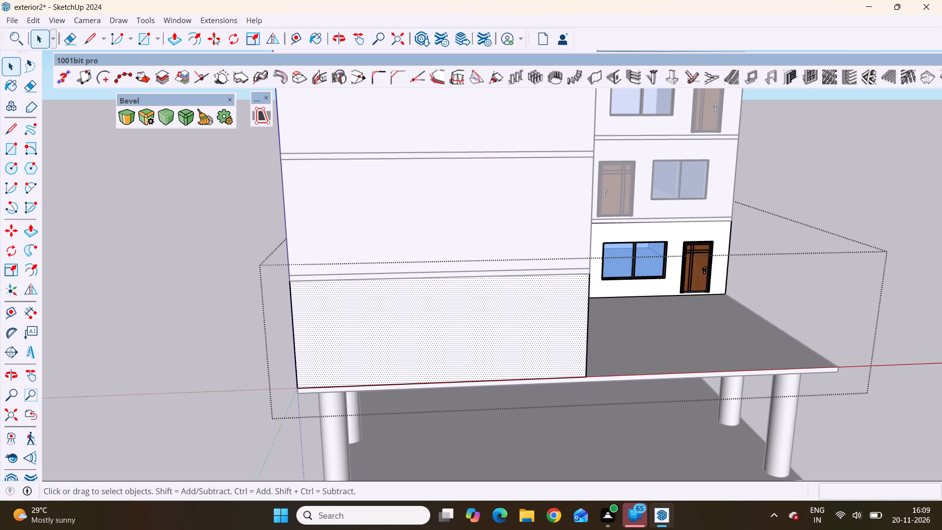
click(210, 20)
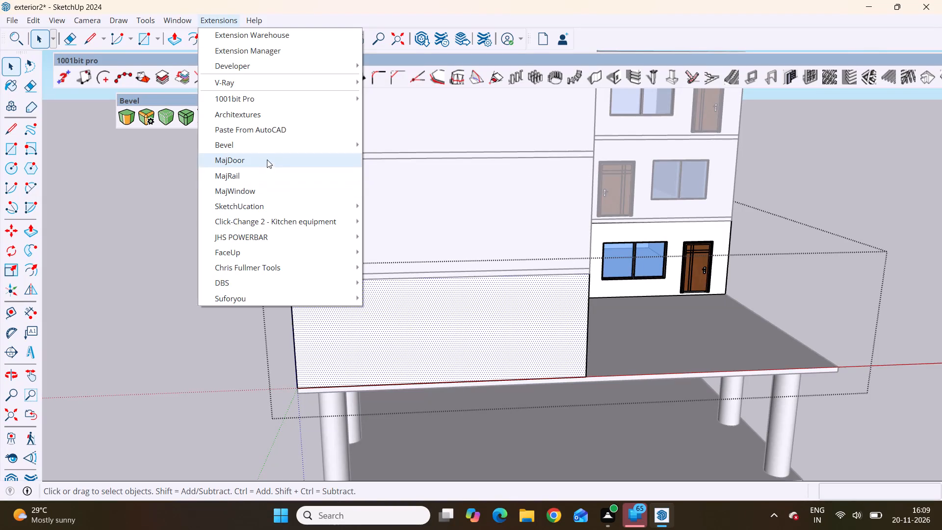
click(257, 190)
scroll(338, 192, down, 4)
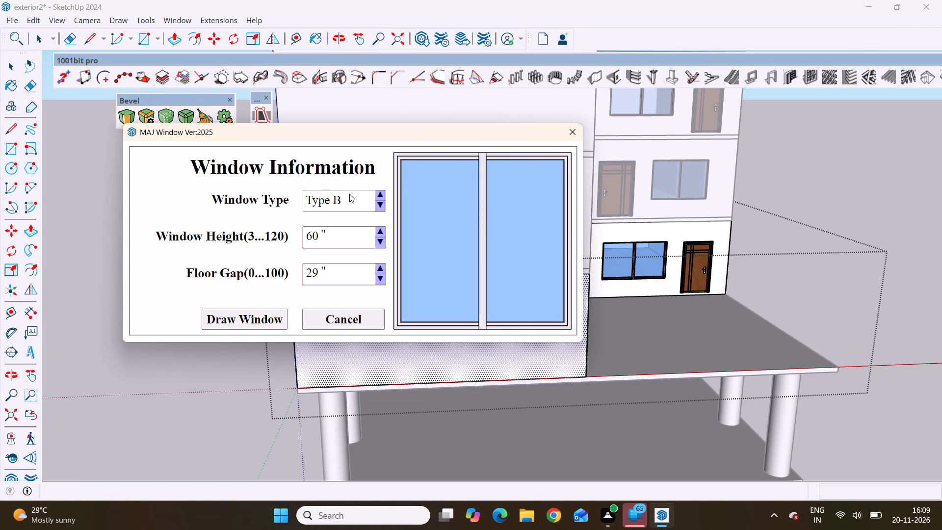
scroll(350, 197, down, 1)
click(238, 318)
Check the selected front wall against the reference image's lower storeys to judge the window's placement.
scroll(457, 254, down, 6)
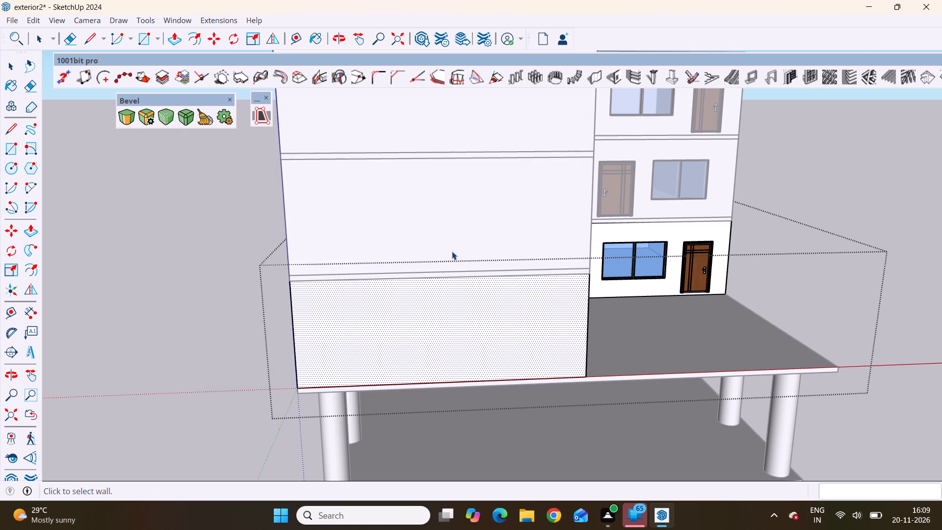
scroll(452, 251, down, 12)
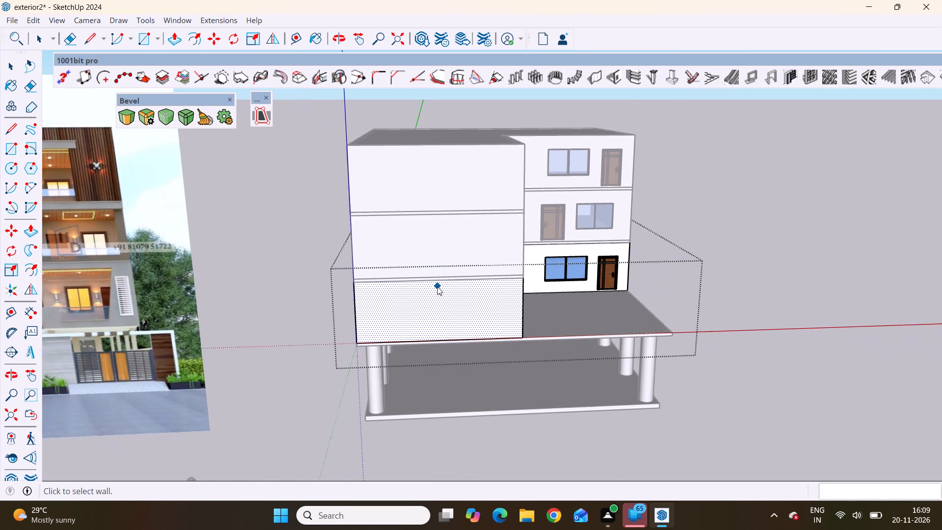
scroll(437, 287, down, 4)
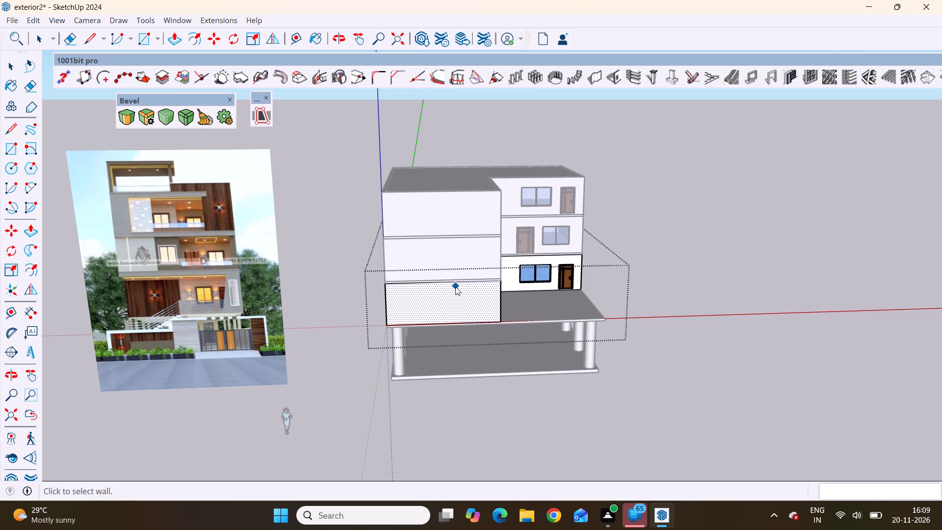
scroll(455, 287, up, 4)
scroll(455, 287, down, 4)
scroll(471, 332, up, 9)
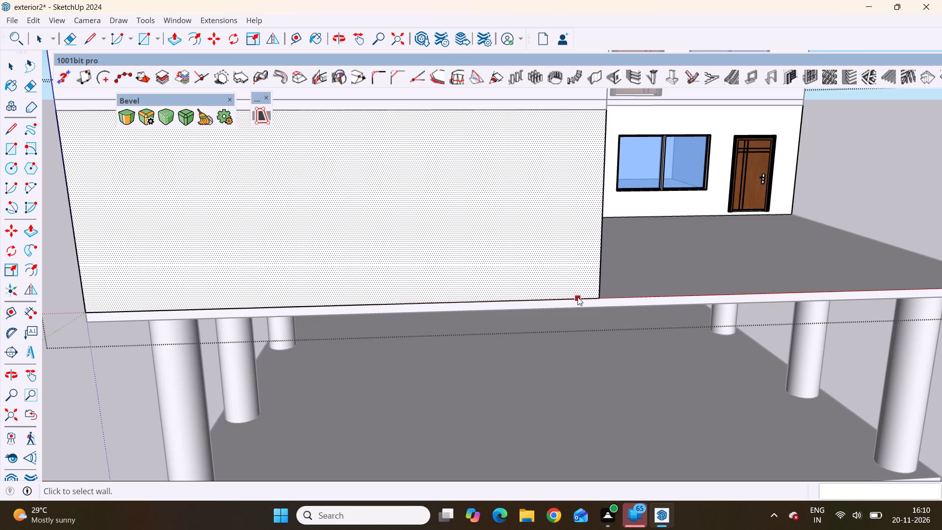
scroll(577, 297, down, 3)
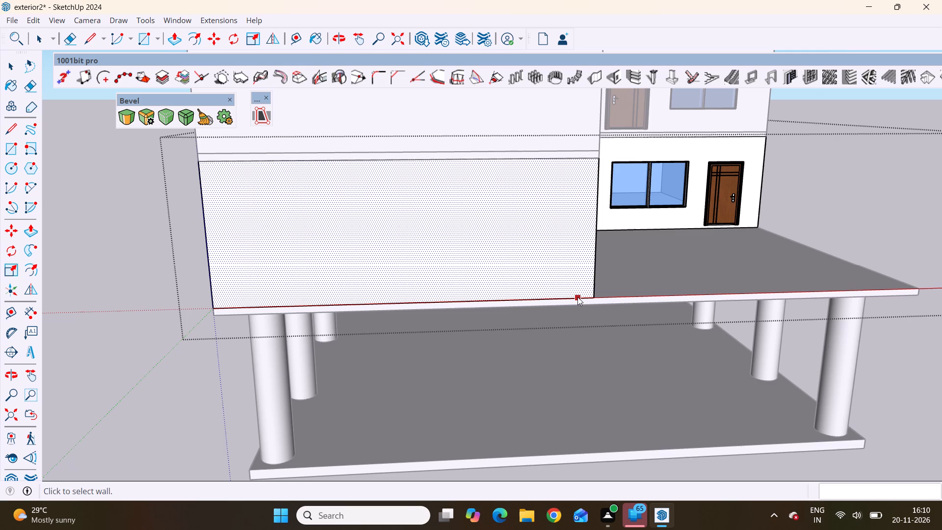
scroll(577, 297, down, 2)
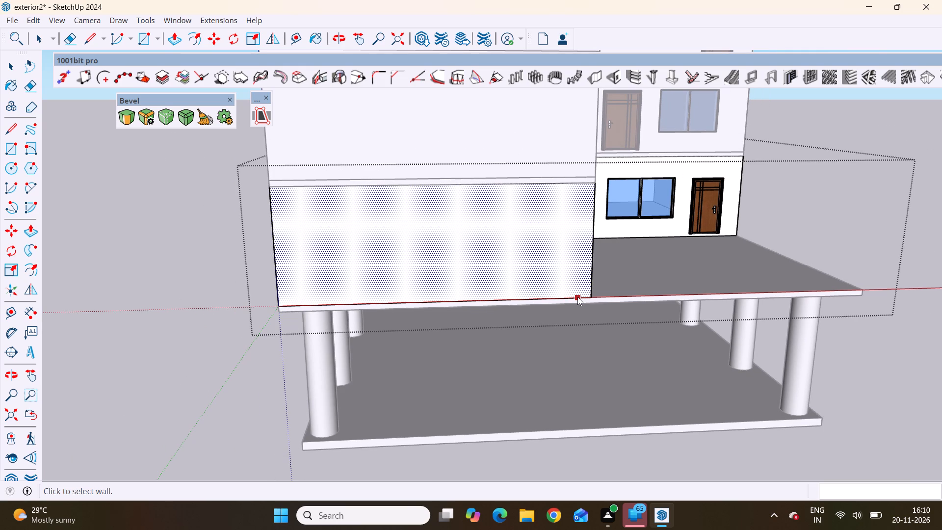
scroll(577, 297, down, 5)
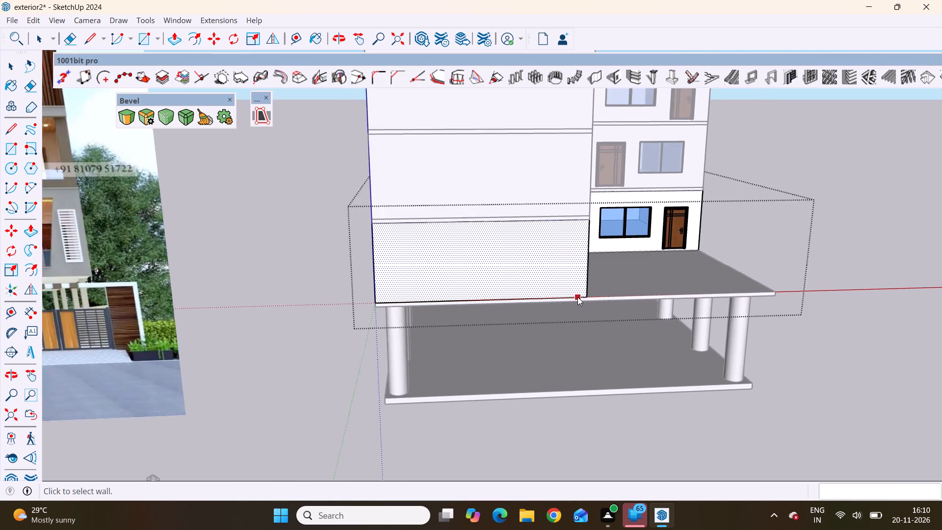
scroll(577, 297, down, 11)
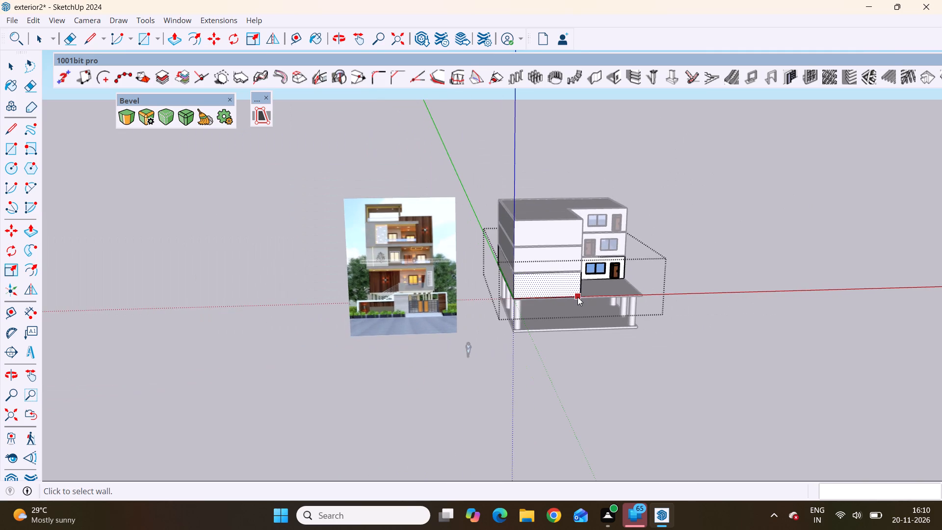
scroll(577, 297, down, 3)
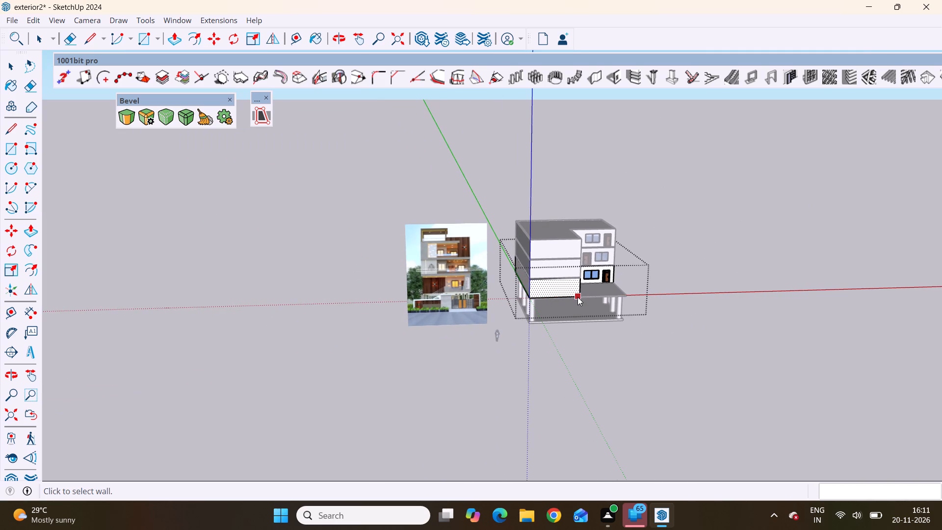
scroll(577, 297, down, 3)
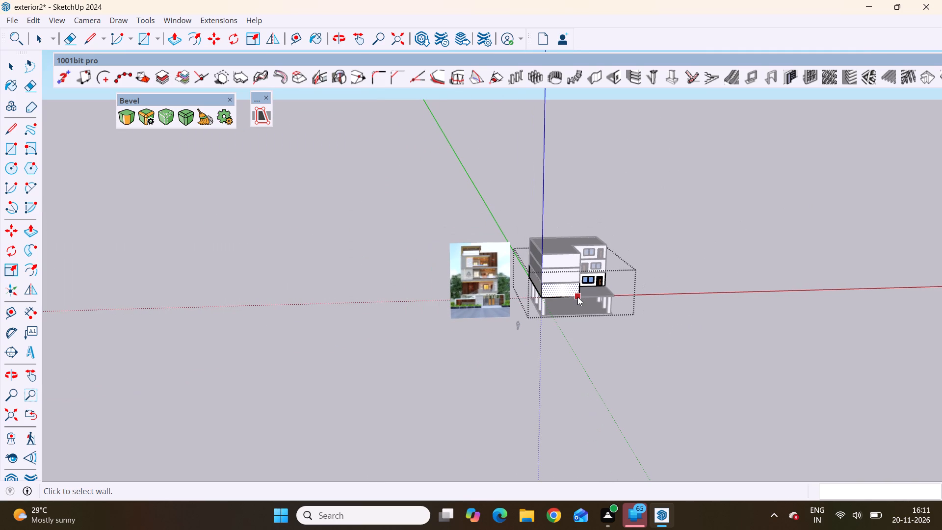
scroll(577, 297, down, 6)
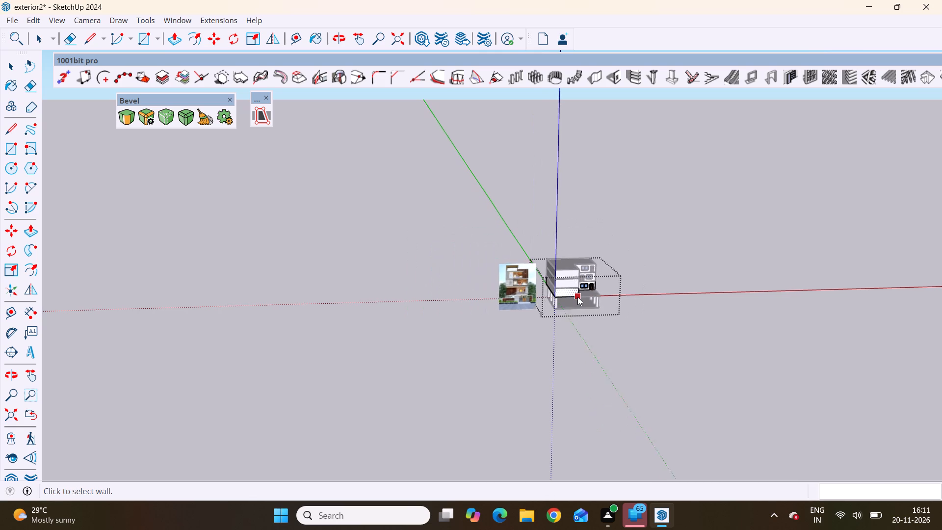
scroll(577, 297, down, 5)
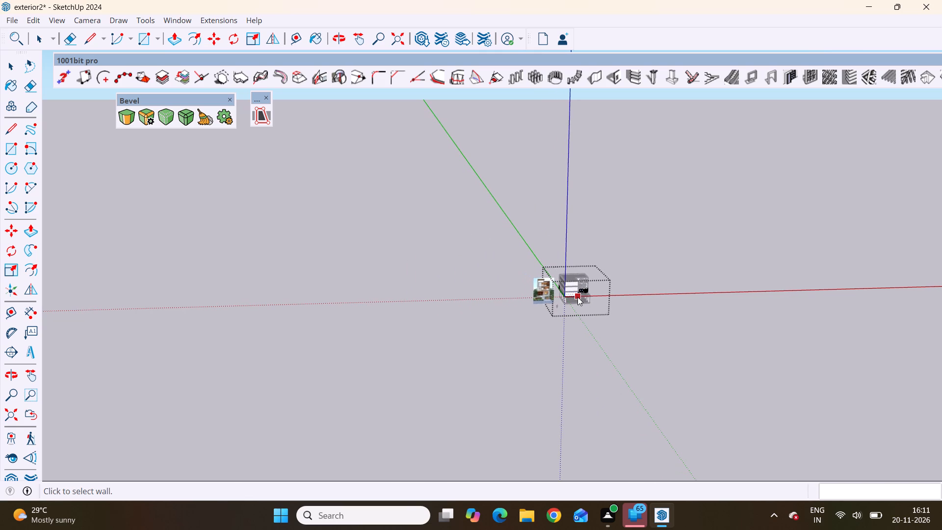
scroll(577, 297, up, 10)
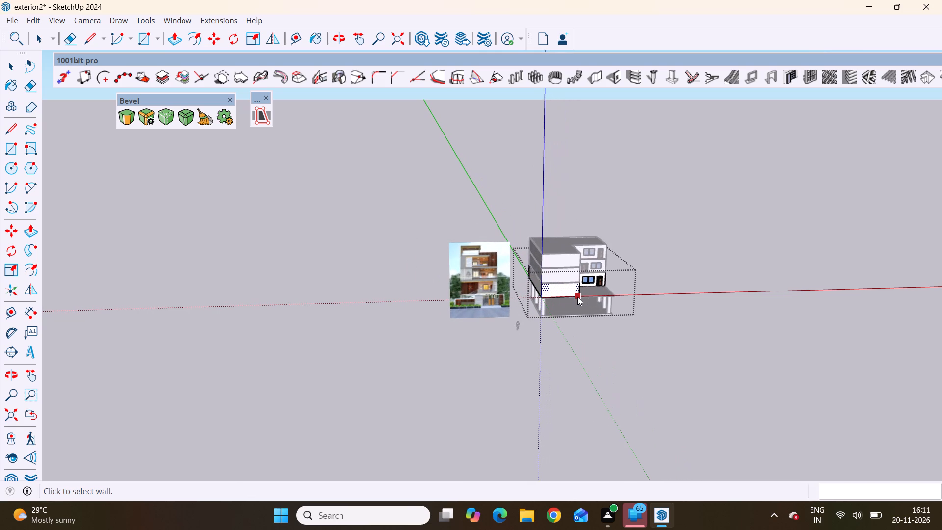
scroll(577, 297, up, 4)
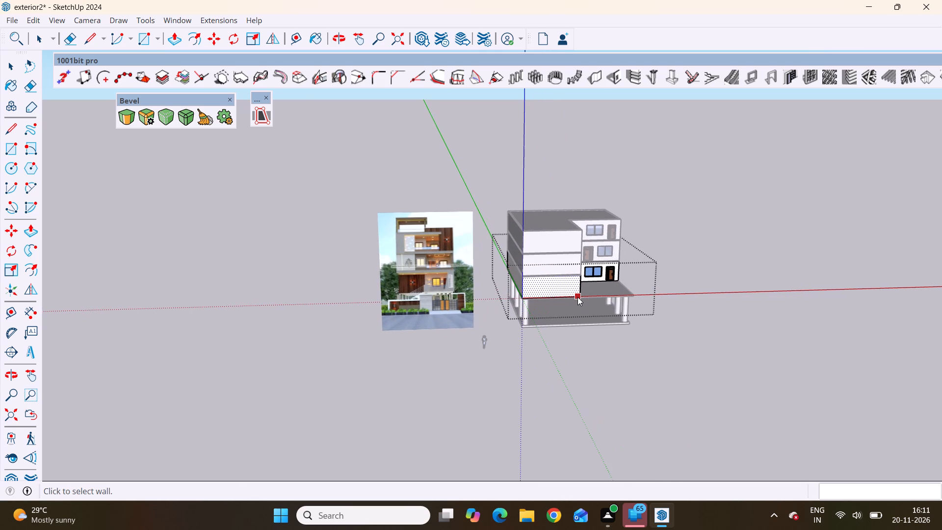
Compare the selected lowest front wall with the reference image's wood-clad lower storey and the framed window on the storey above.
scroll(577, 297, up, 9)
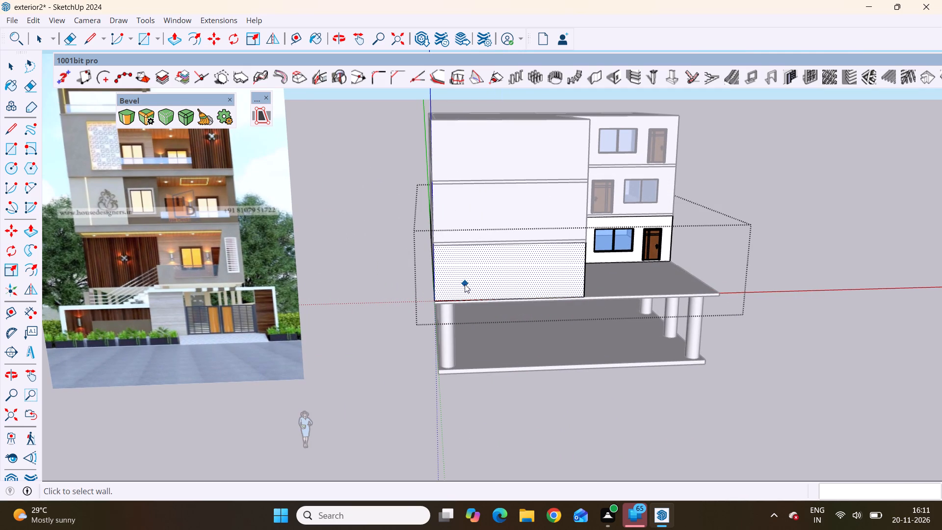
scroll(502, 290, down, 1)
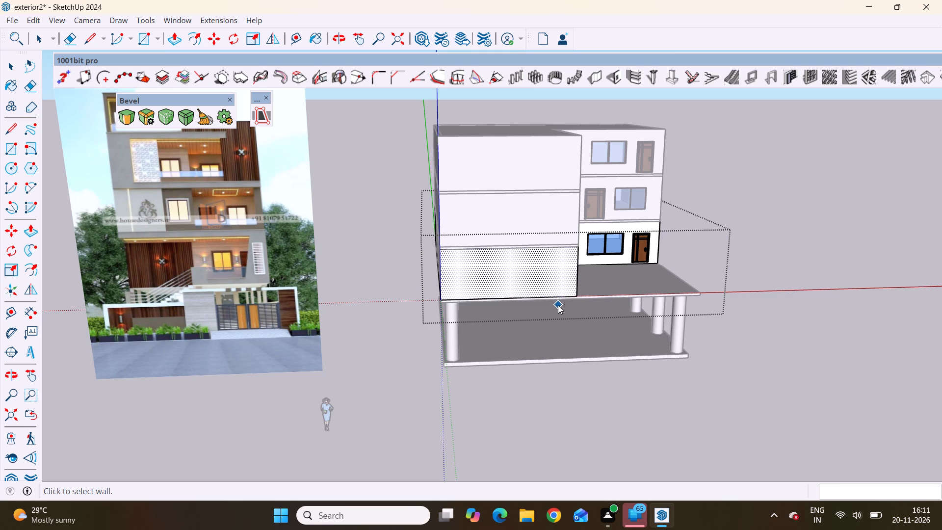
scroll(559, 305, down, 3)
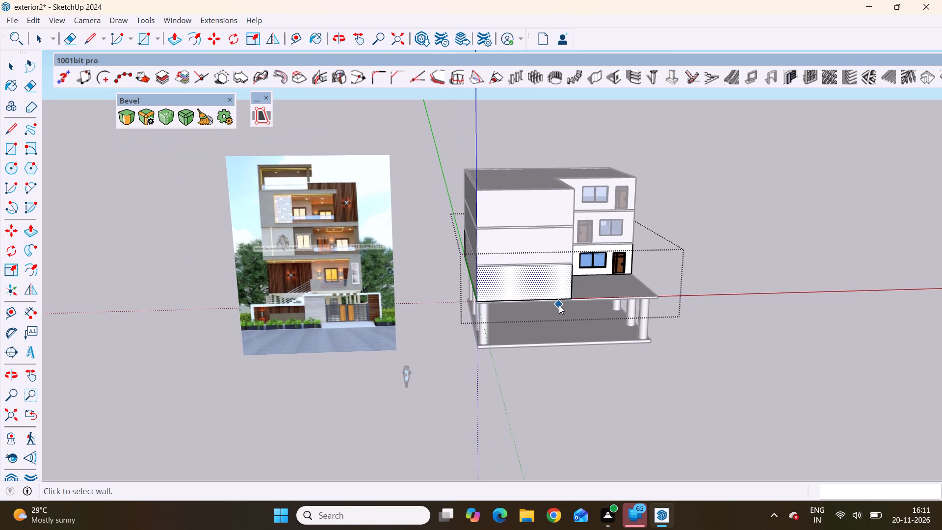
scroll(559, 305, down, 2)
scroll(358, 261, up, 17)
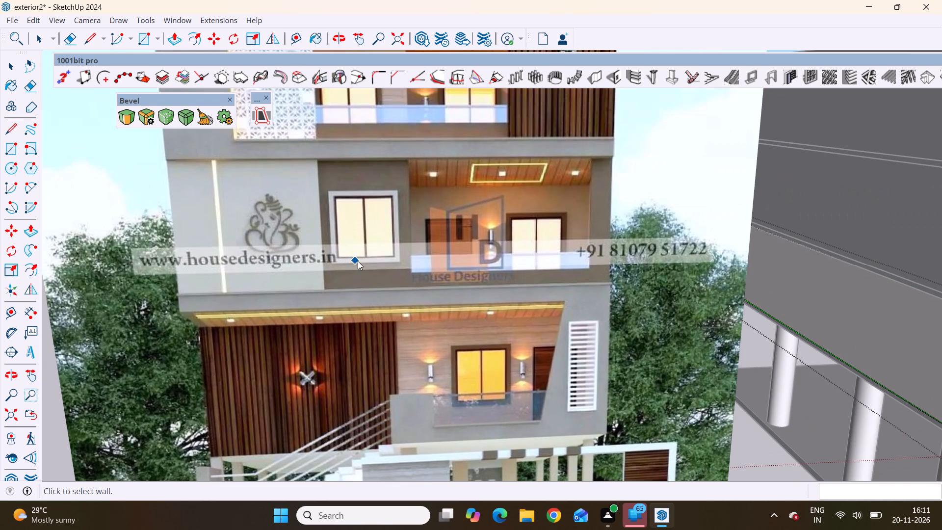
scroll(358, 261, down, 4)
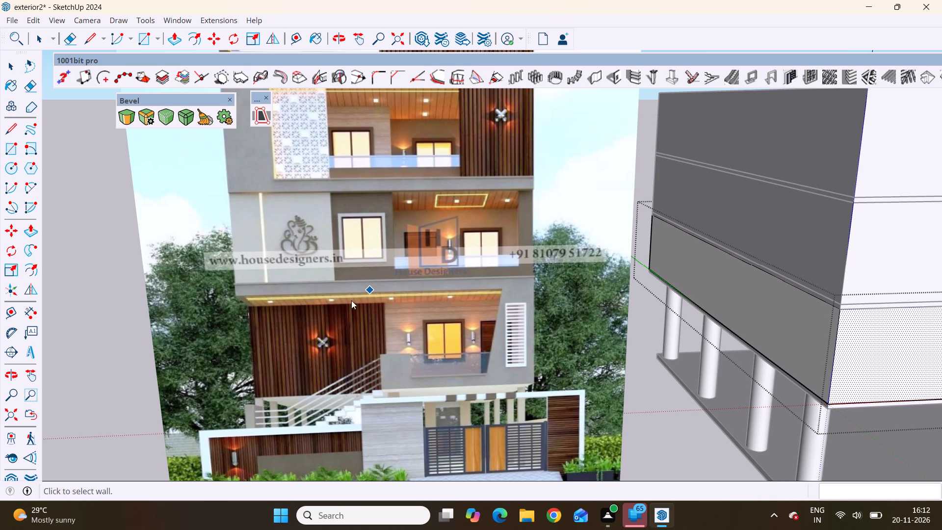
scroll(340, 320, down, 12)
scroll(356, 291, up, 1)
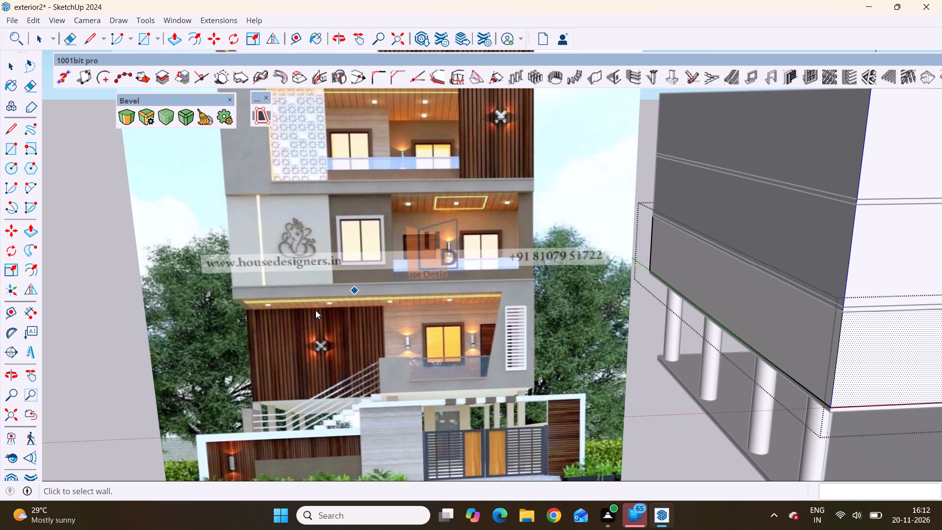
scroll(275, 312, down, 8)
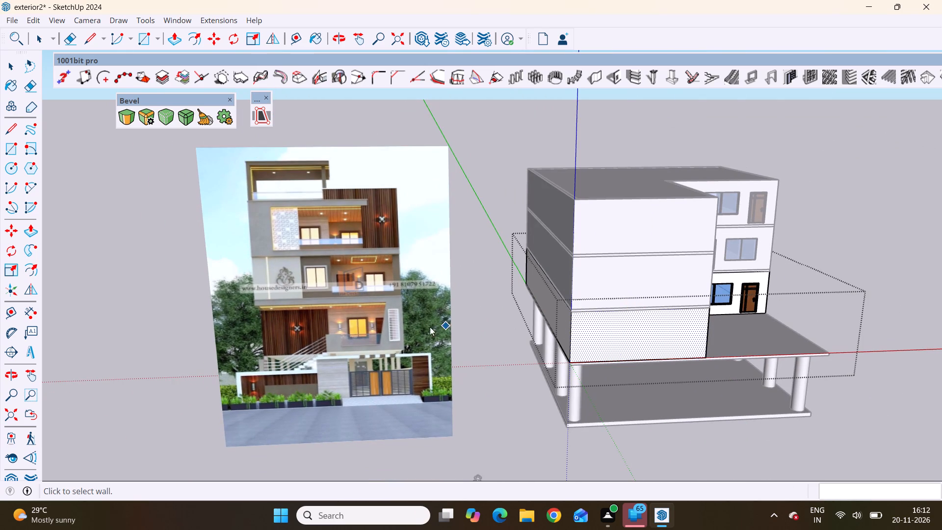
Examine the model's blank front walls from the front, then the reference image's middle storey around its white-framed window.
scroll(312, 325, down, 4)
middle_drag(577, 378, 526, 317)
scroll(546, 320, up, 4)
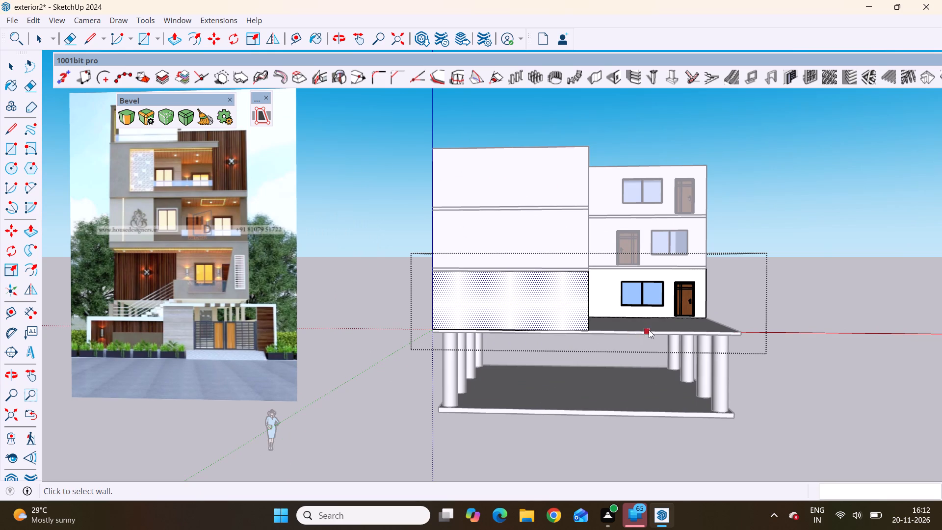
scroll(652, 331, down, 3)
middle_drag(653, 337, 689, 378)
scroll(606, 410, up, 2)
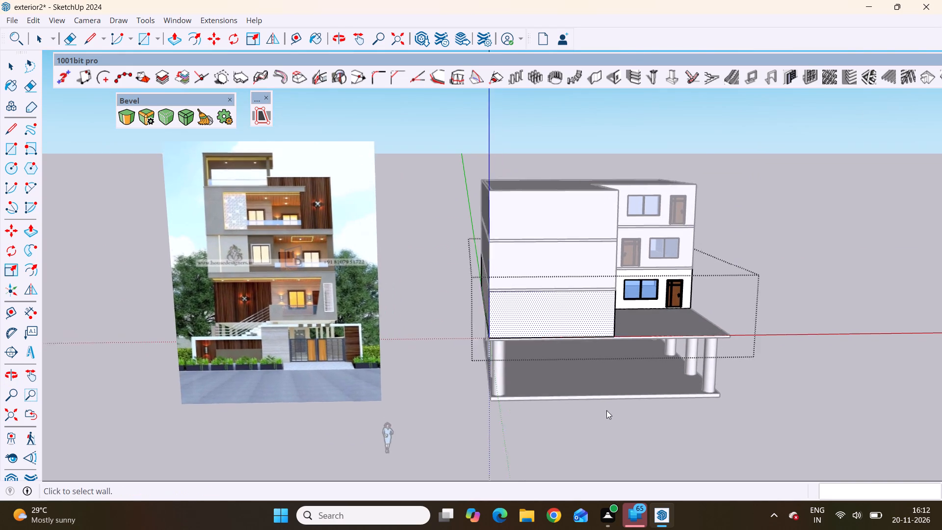
scroll(606, 410, up, 1)
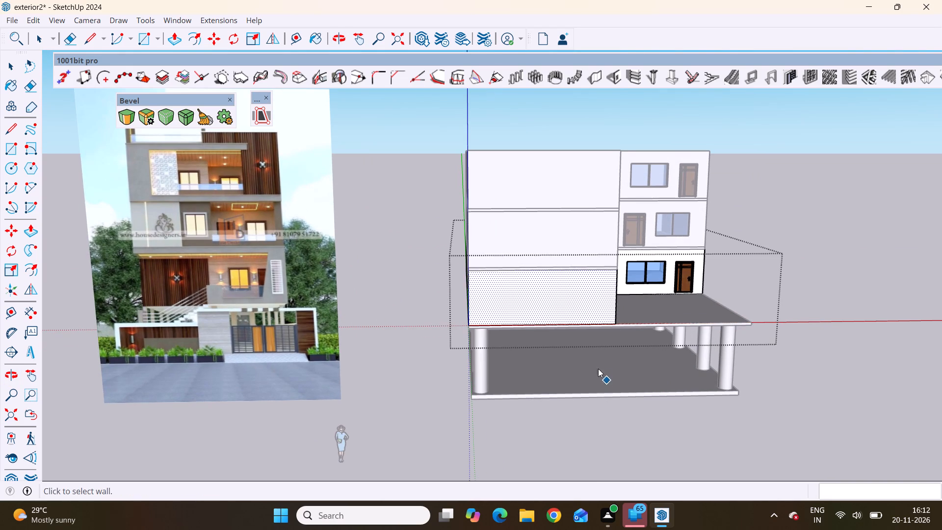
scroll(582, 333, up, 6)
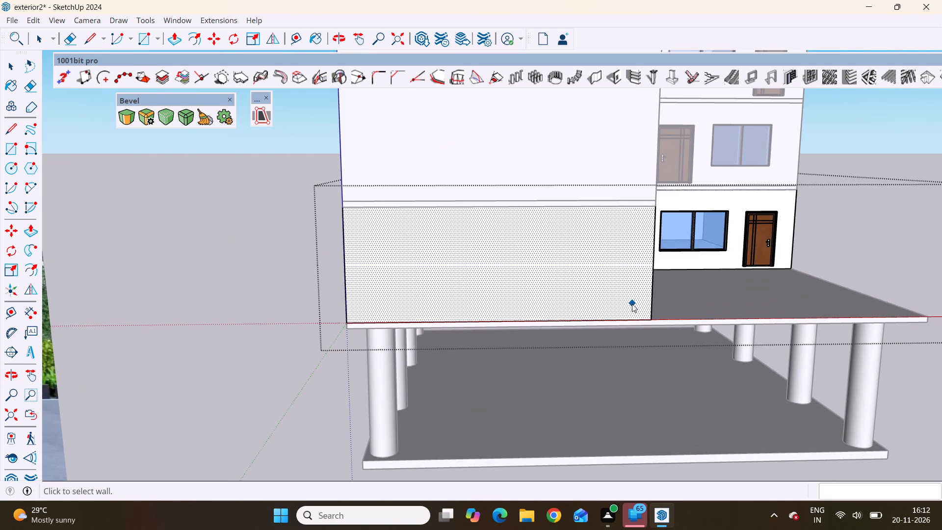
scroll(679, 324, down, 10)
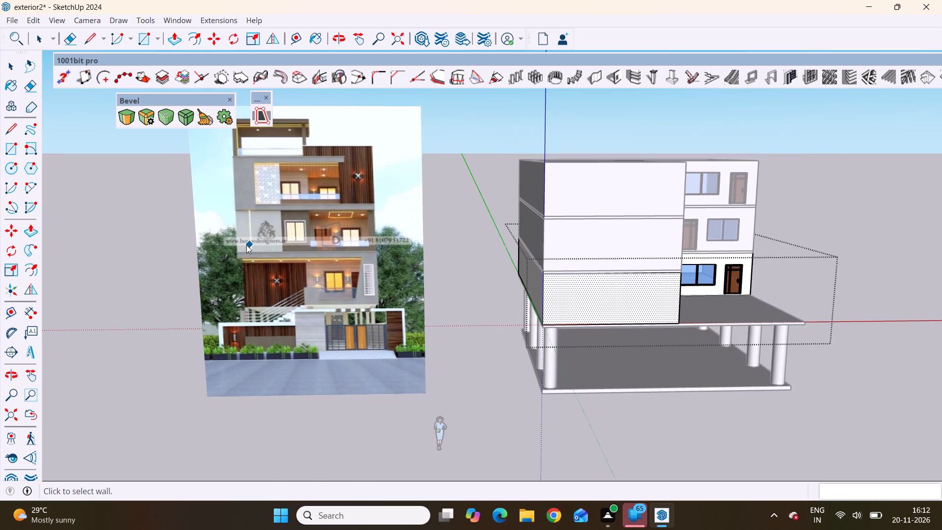
scroll(311, 212, up, 8)
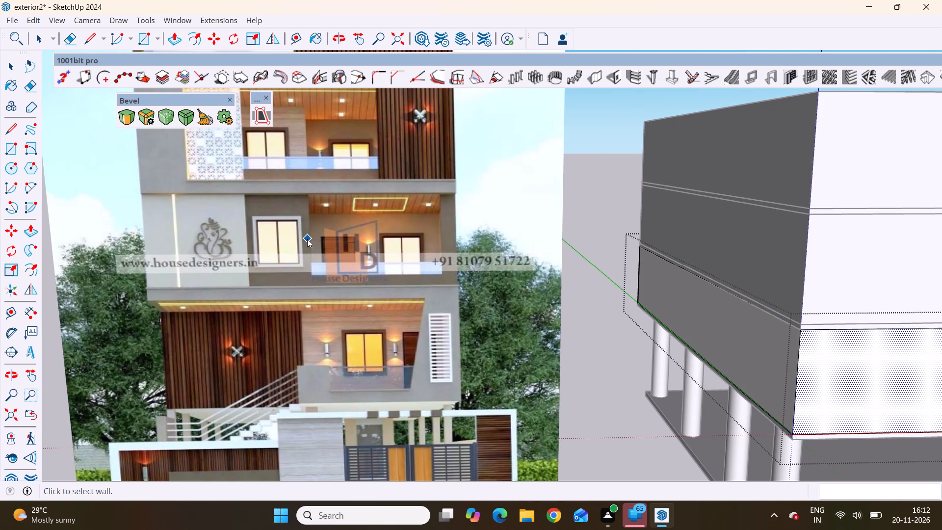
scroll(307, 239, down, 4)
scroll(340, 263, down, 2)
scroll(288, 246, up, 4)
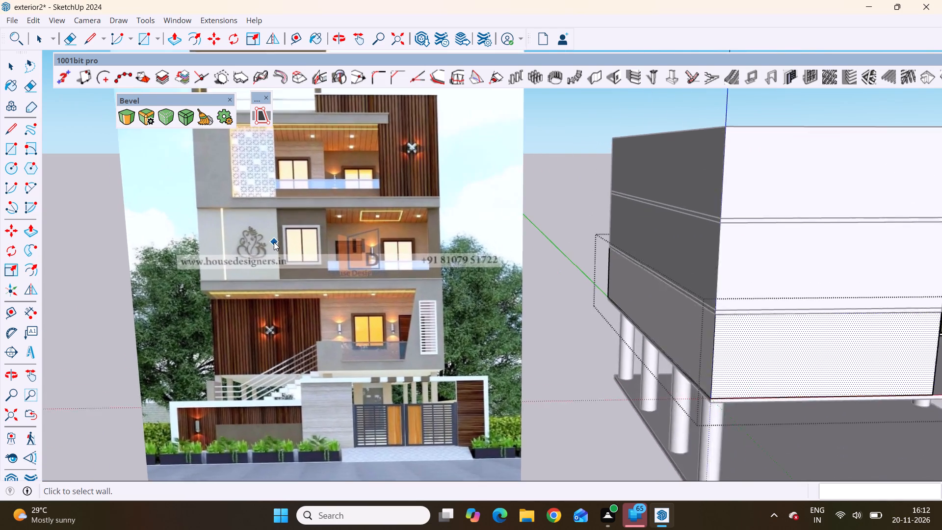
scroll(287, 233, up, 4)
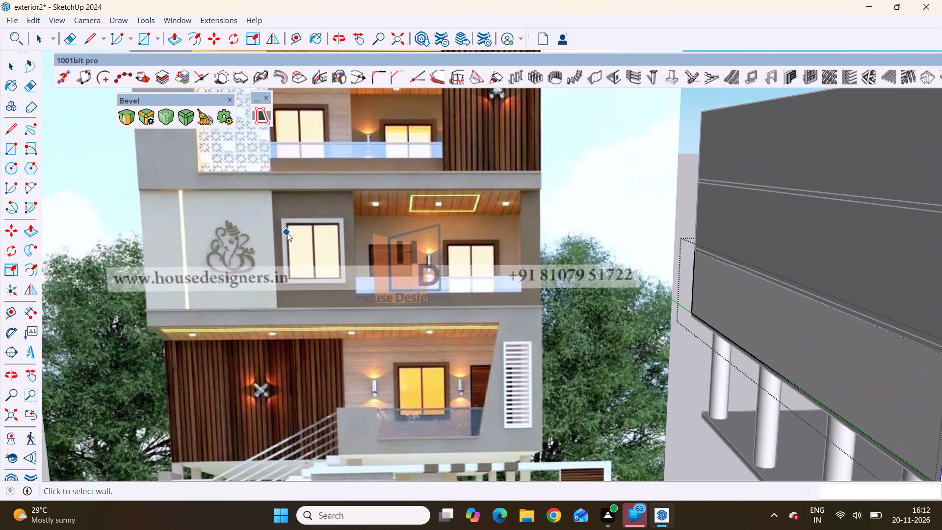
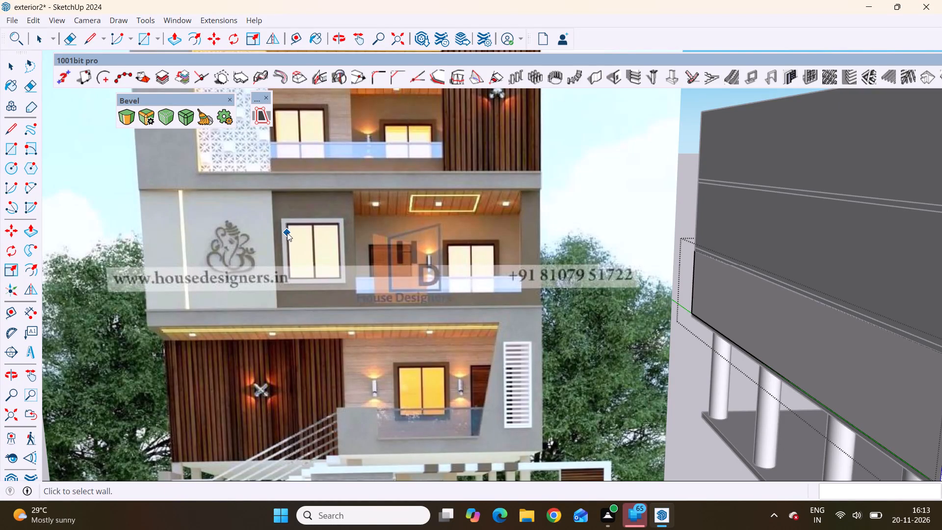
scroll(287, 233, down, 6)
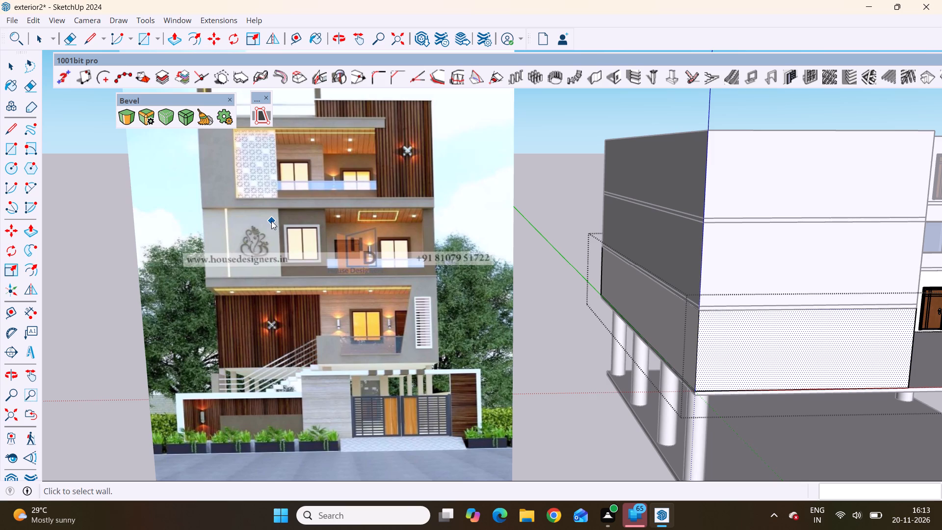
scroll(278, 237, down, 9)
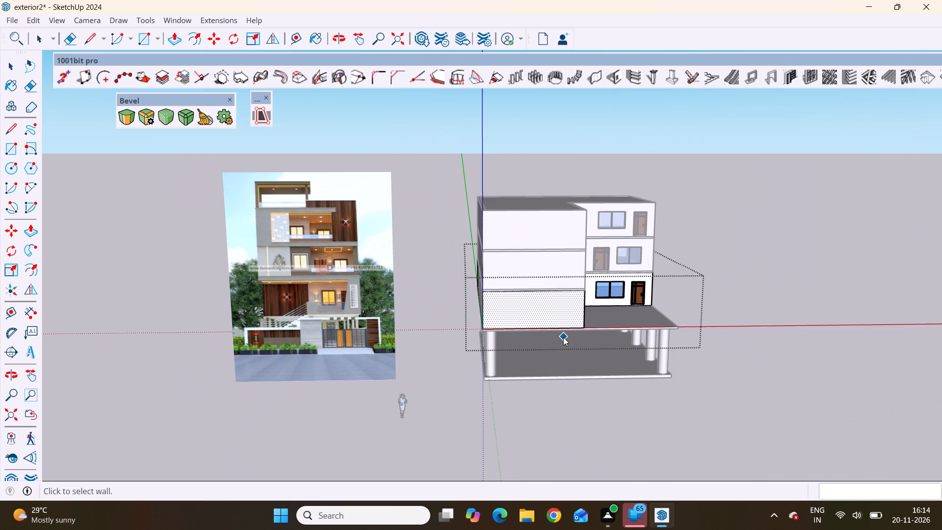
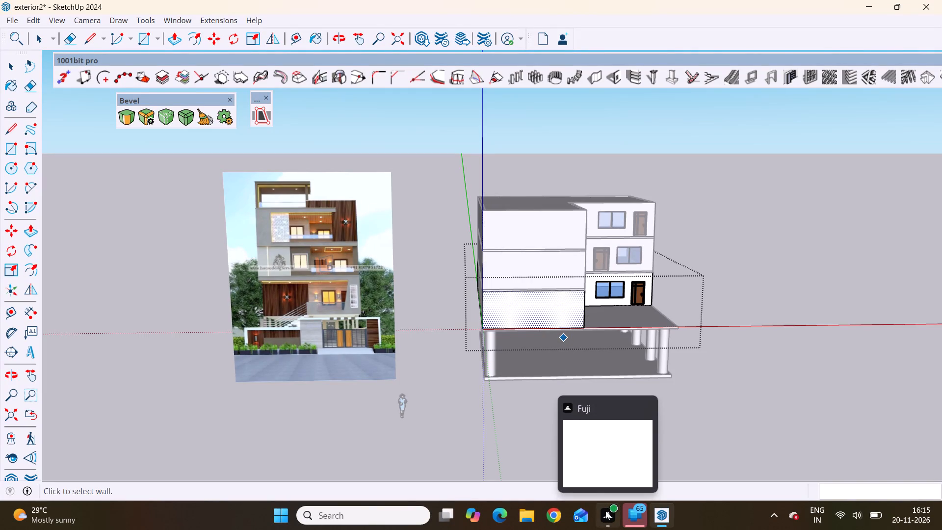
Place a two-pane window about 8' 5" wide on the front wall of the lowest walled storey, near its inner end.
scroll(551, 311, up, 2)
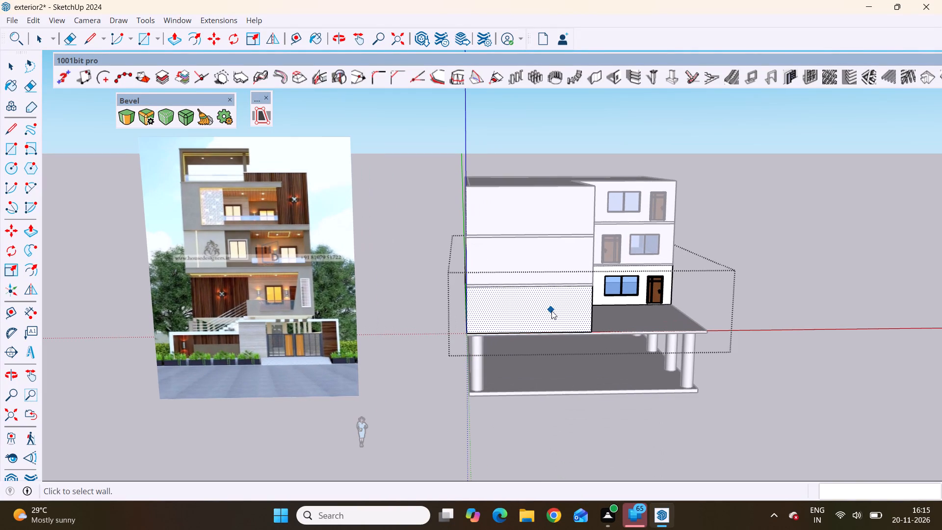
scroll(599, 315, up, 3)
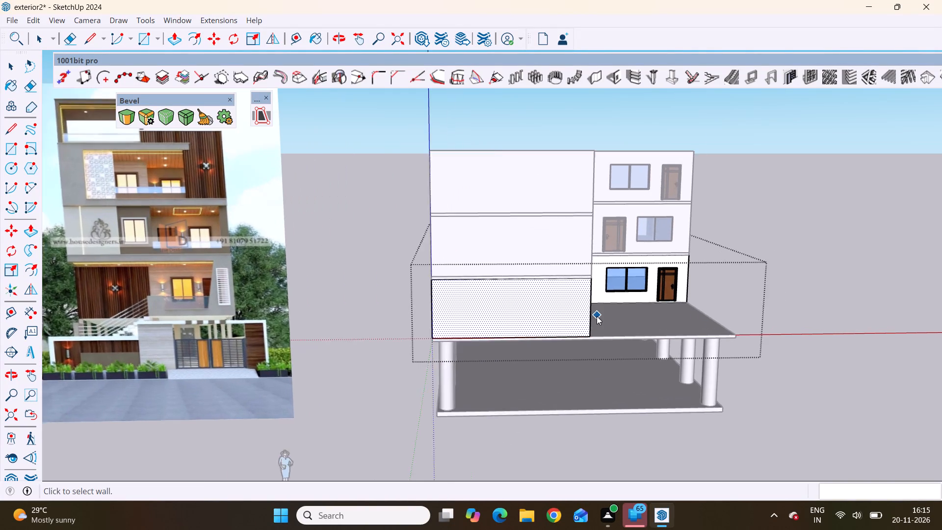
scroll(589, 334, down, 1)
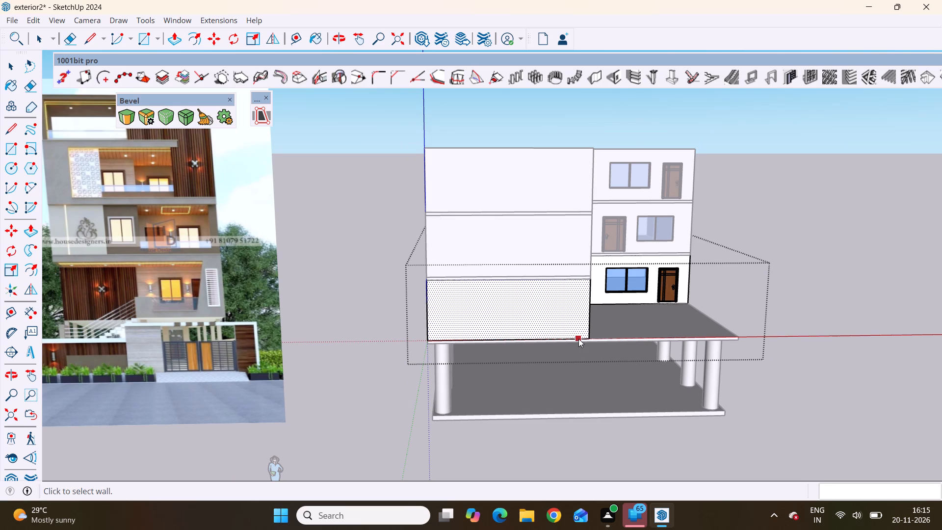
click(578, 339)
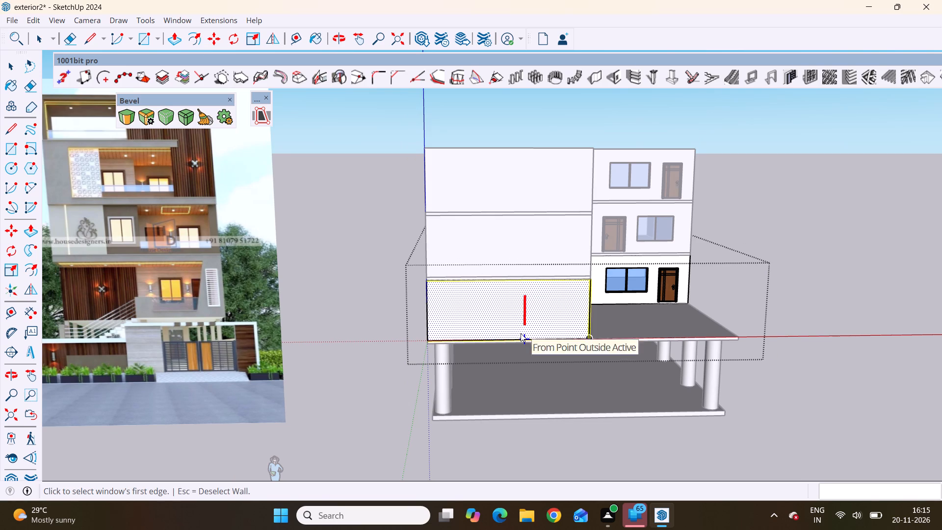
scroll(520, 333, down, 1)
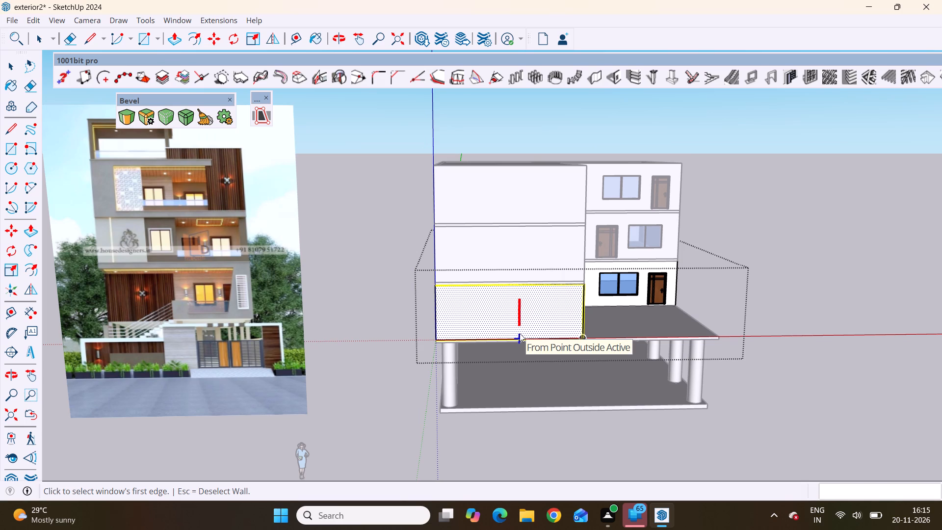
click(520, 333)
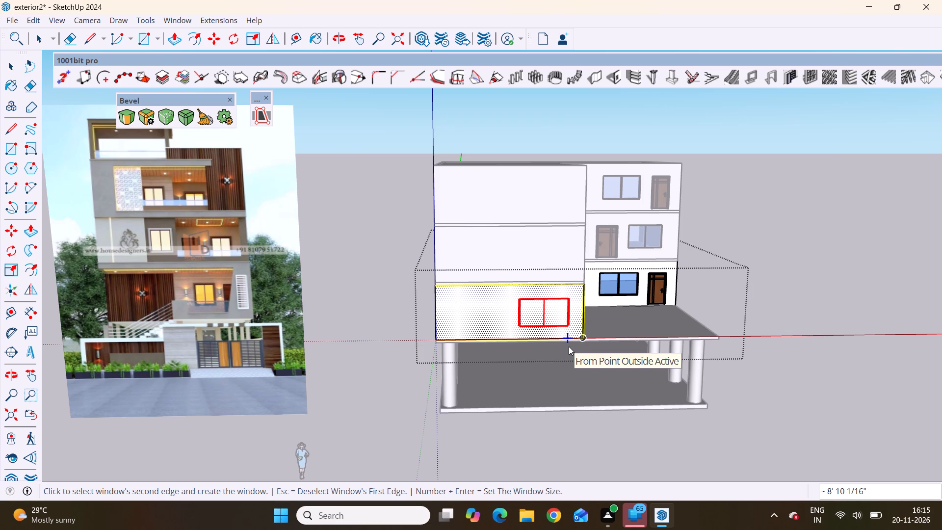
click(566, 346)
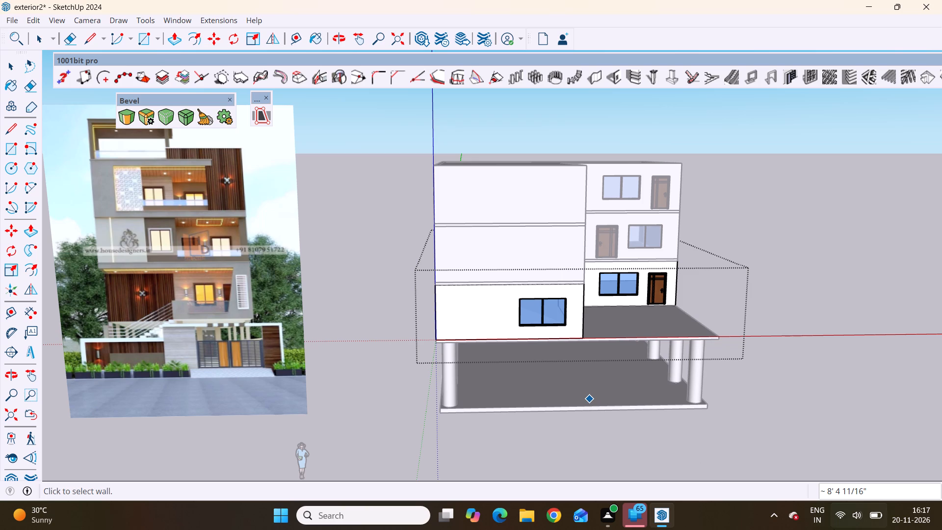
scroll(834, 529, up, 1)
scroll(566, 279, up, 6)
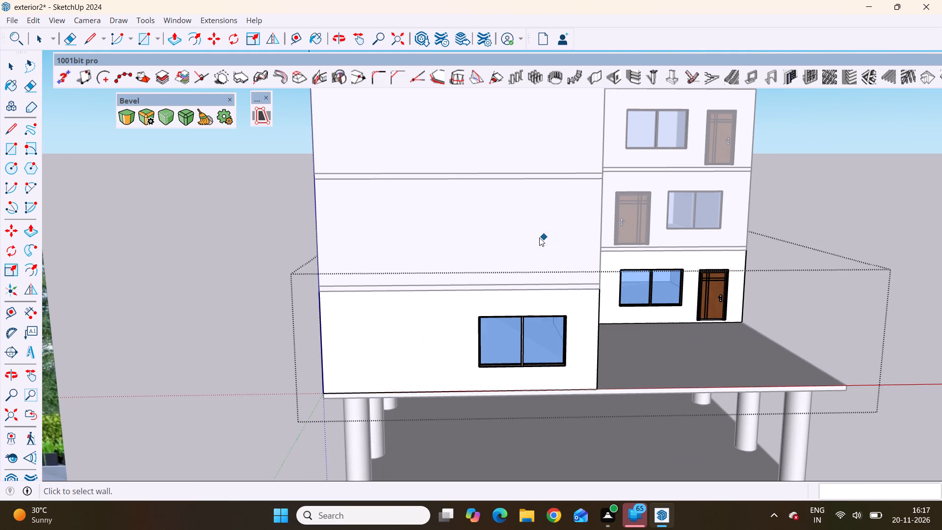
click(563, 284)
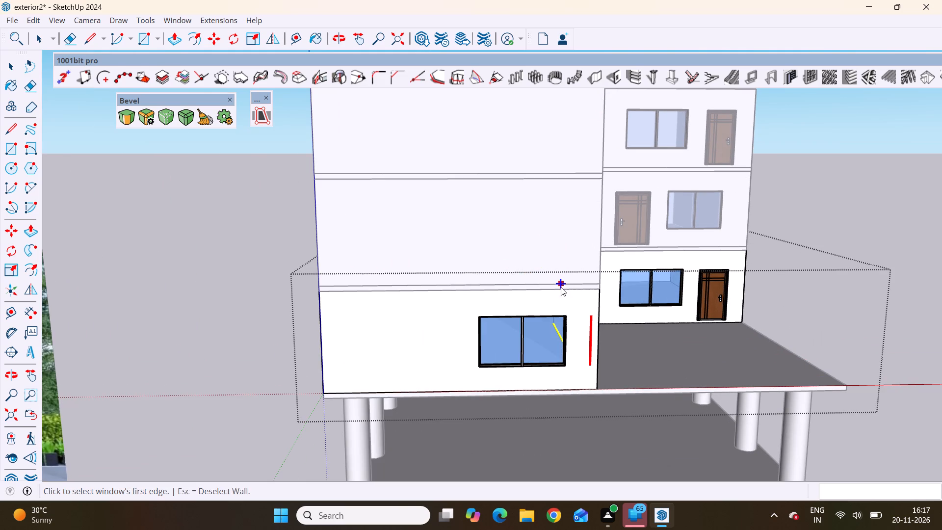
key(space)
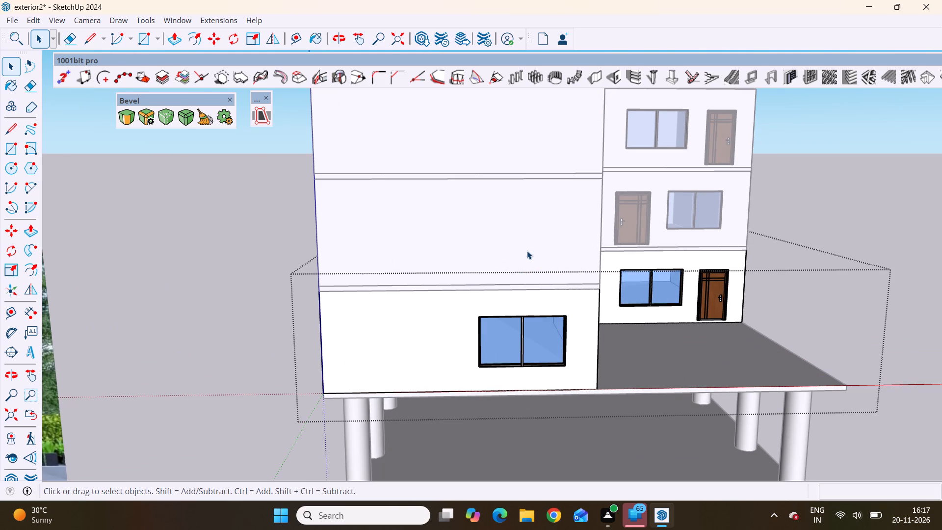
Add a Type B MajWindow, 60" high with a 29" floor gap and about 8' 4" wide, to the middle storey's front wall, above the lower window.
scroll(525, 250, down, 5)
double_click(523, 238)
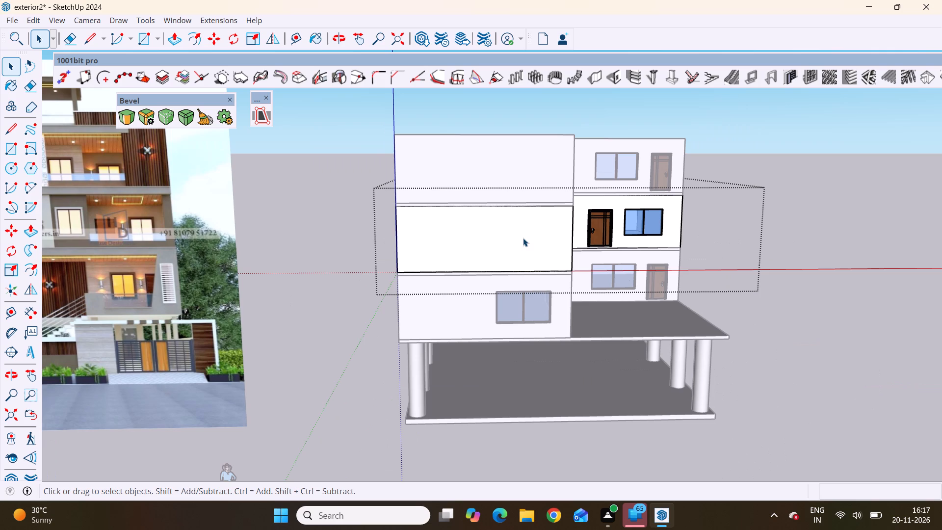
click(523, 237)
click(523, 237)
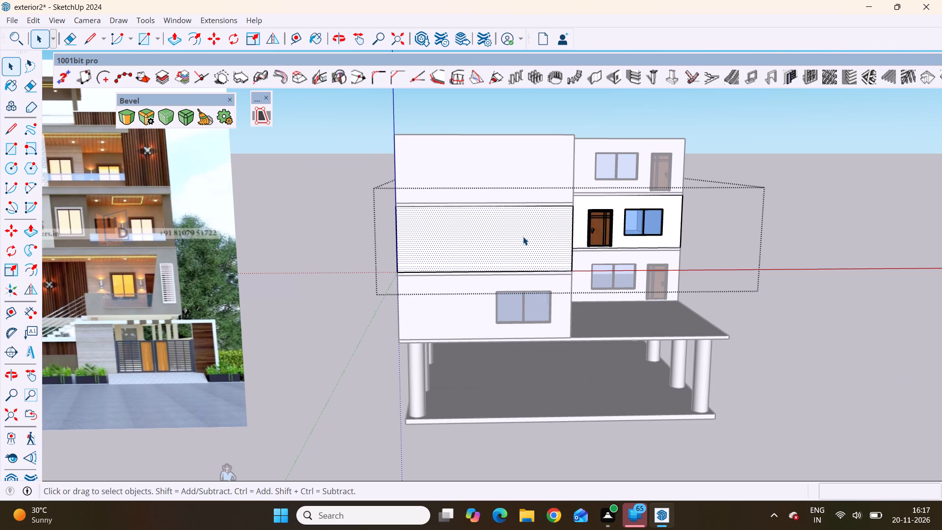
click(209, 27)
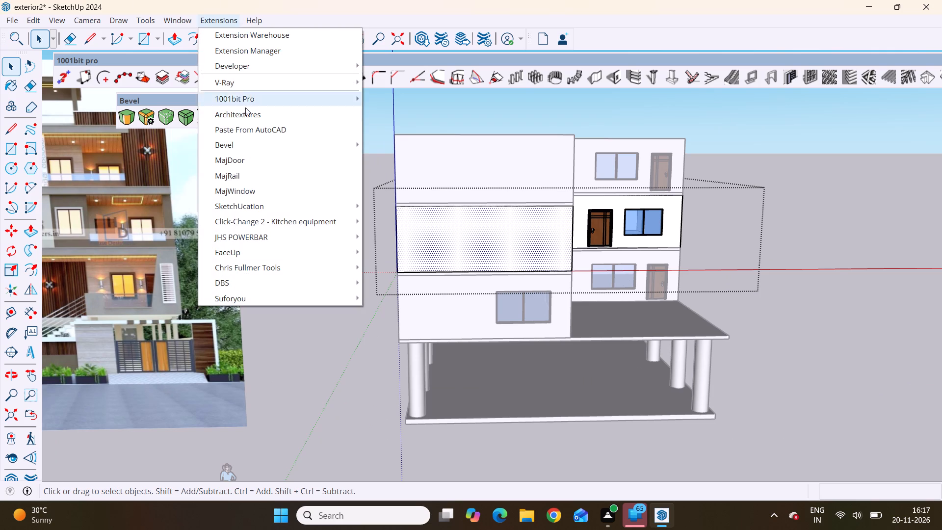
click(241, 190)
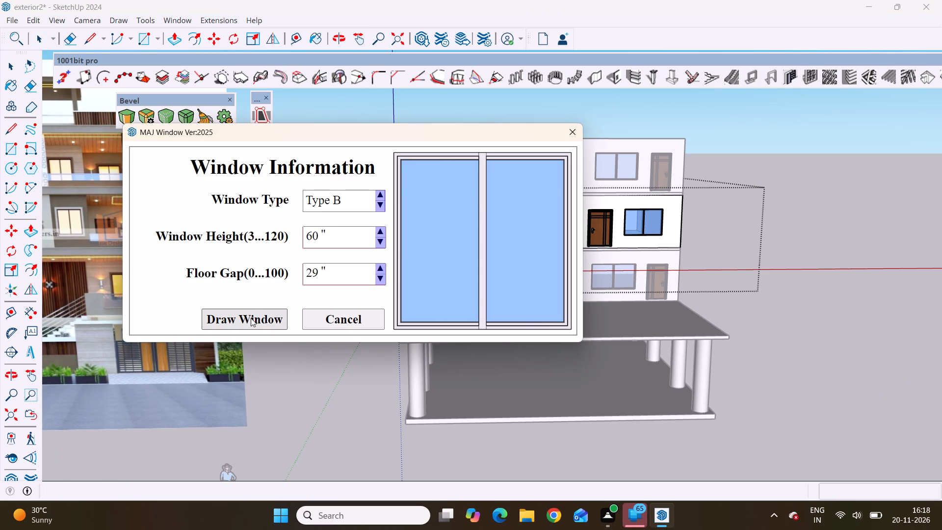
click(251, 318)
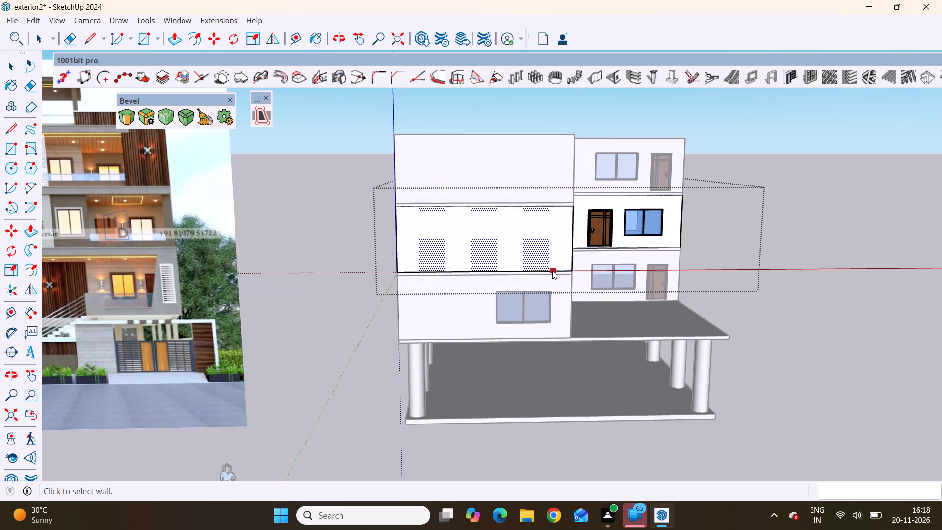
click(552, 270)
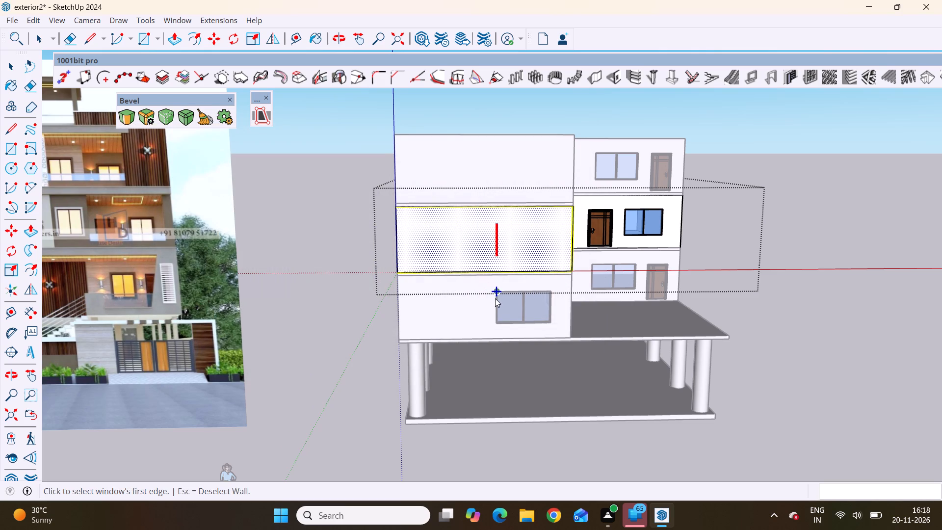
click(496, 272)
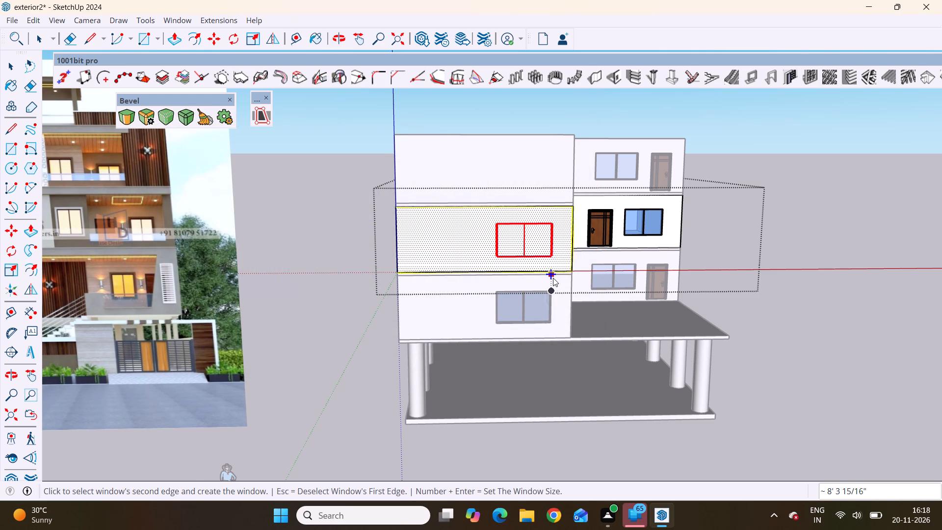
click(553, 277)
scroll(529, 218, down, 5)
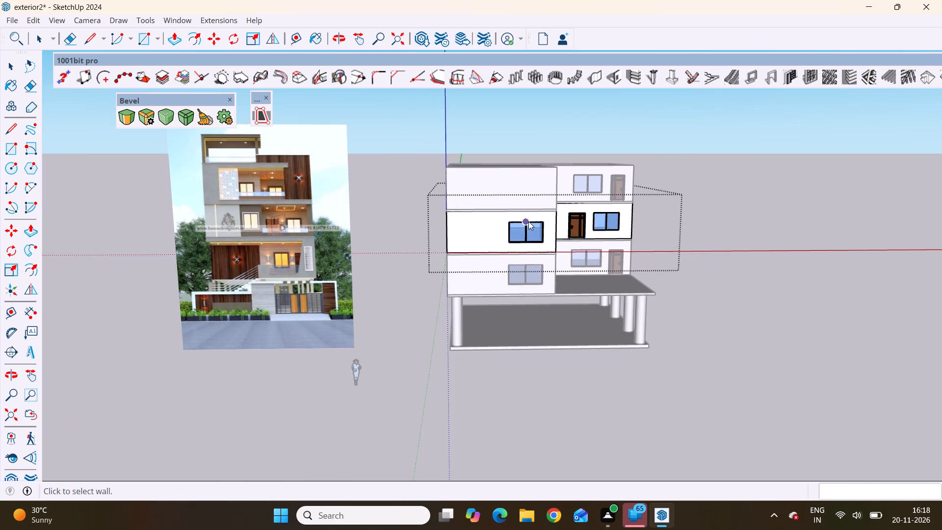
scroll(529, 207, up, 4)
scroll(529, 222, down, 4)
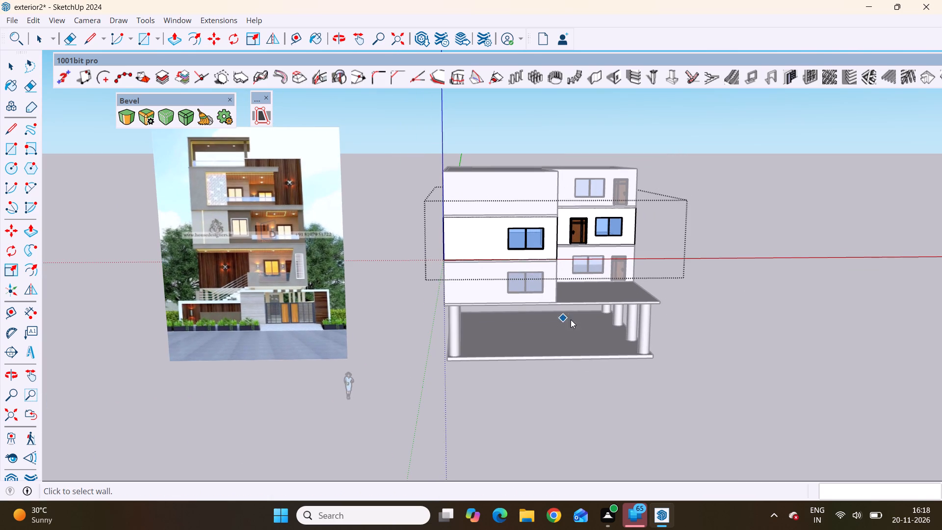
scroll(541, 241, up, 4)
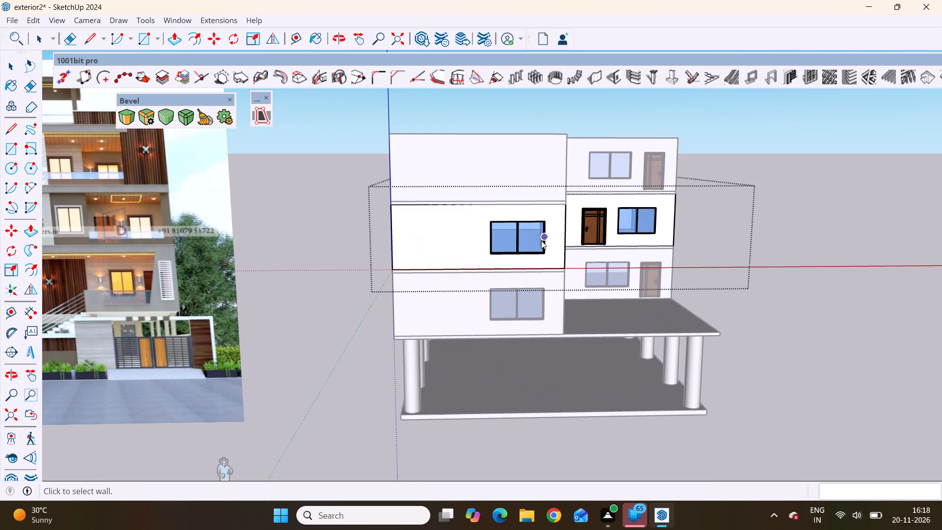
key(space)
click(360, 157)
Add a Type B MajWindow, 60" high with a 29" floor gap and about 8' 2 1/2" wide, to the top storey's front wall, above the lower windows.
scroll(608, 243, down, 2)
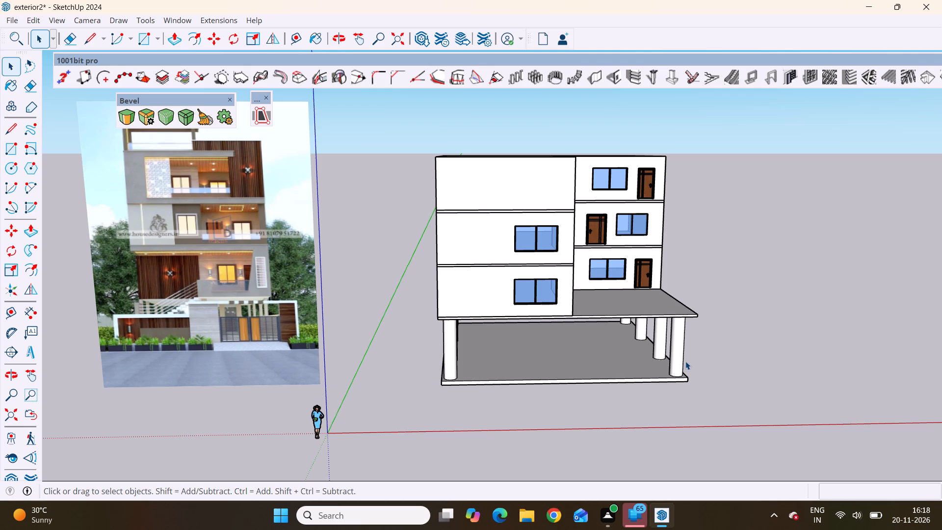
click(527, 190)
double_click(527, 190)
double_click(538, 184)
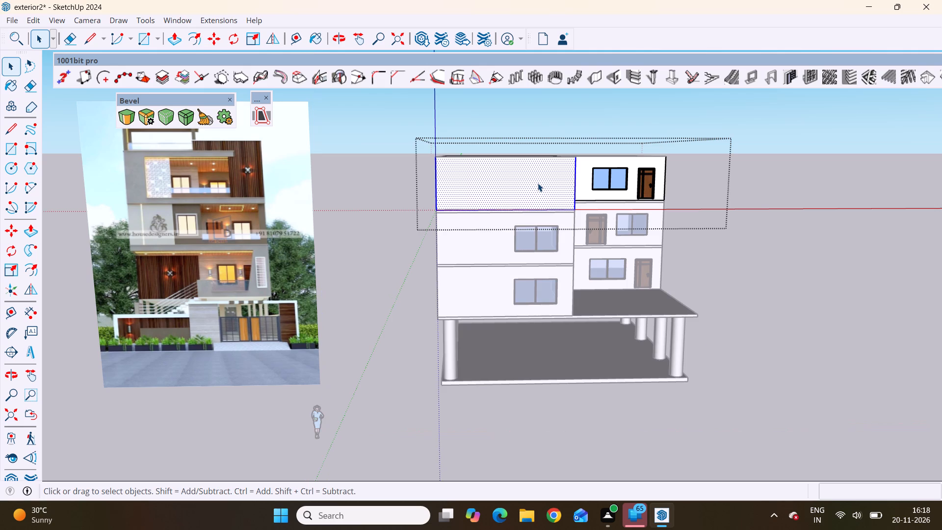
click(538, 183)
scroll(538, 183, up, 2)
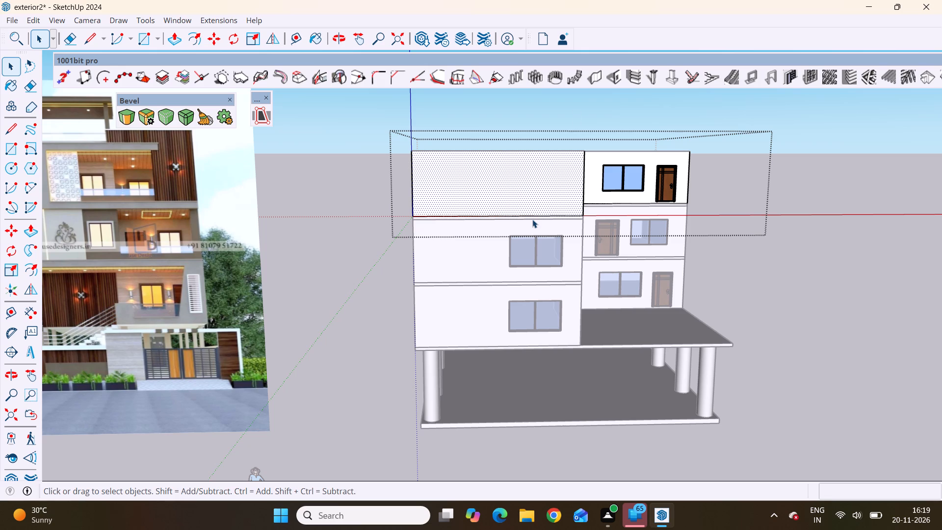
scroll(532, 219, down, 3)
scroll(523, 191, up, 2)
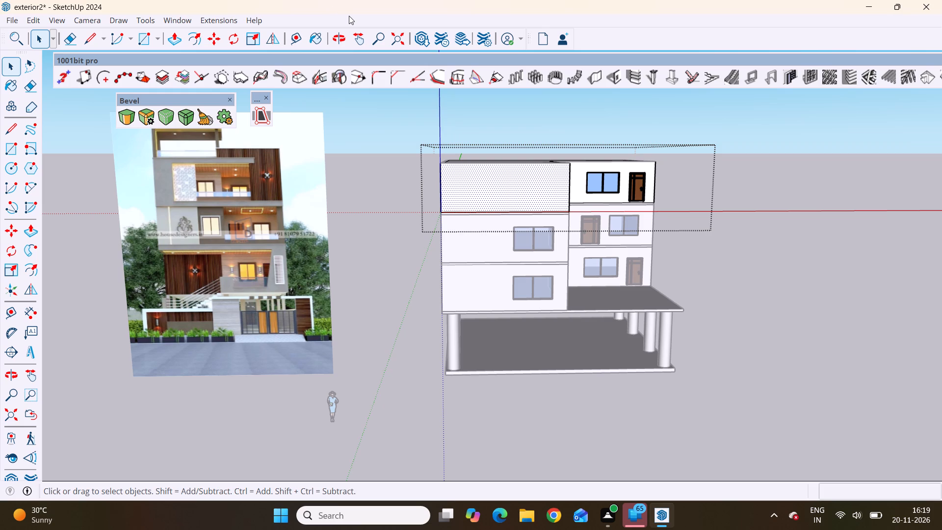
scroll(344, 0, down, 5)
scroll(459, 197, down, 12)
scroll(528, 252, up, 1)
scroll(509, 231, down, 5)
scroll(507, 232, up, 2)
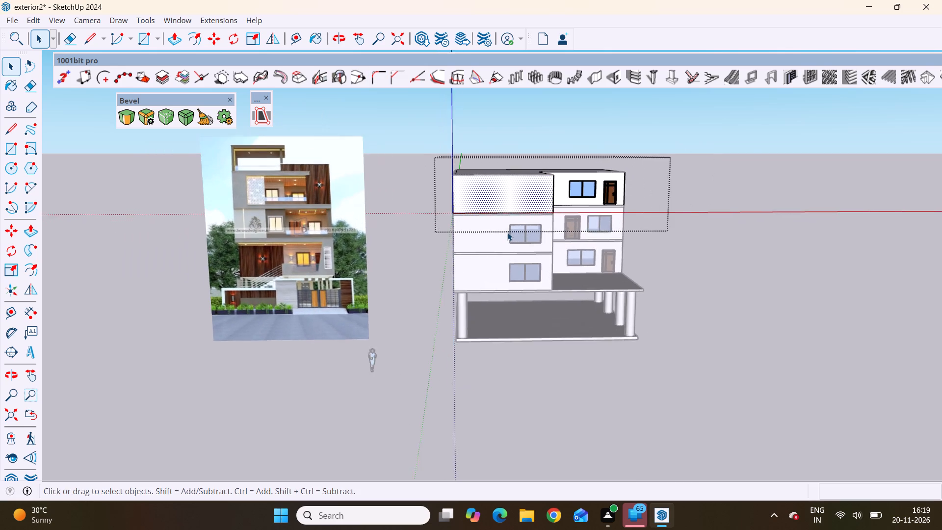
scroll(507, 232, up, 2)
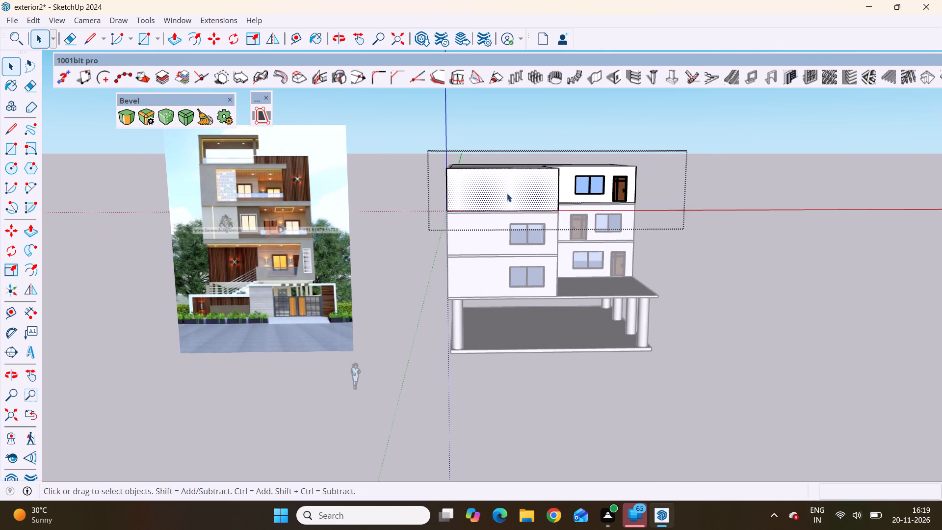
scroll(499, 193, up, 1)
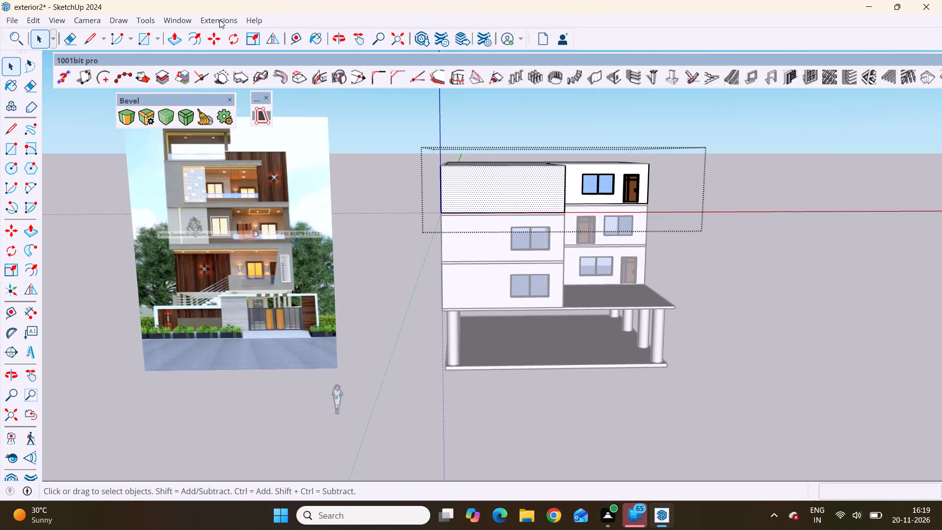
click(219, 20)
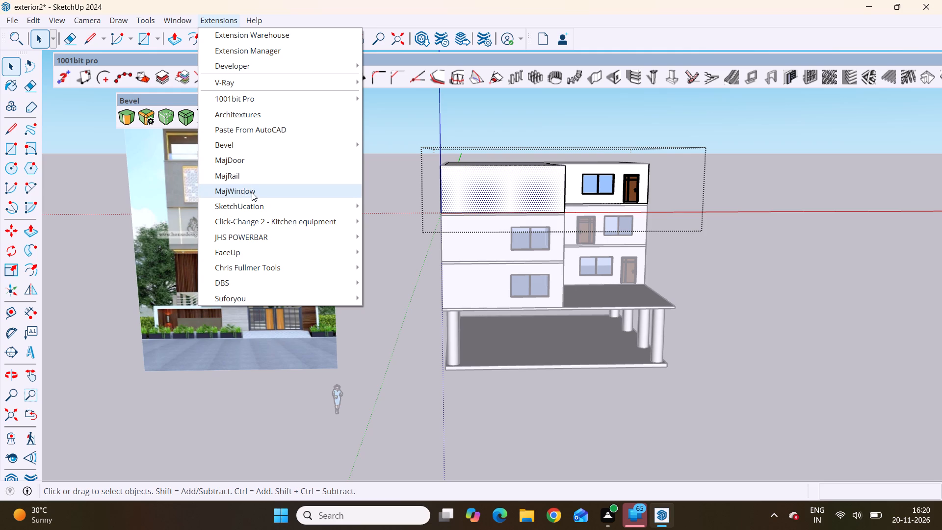
click(252, 192)
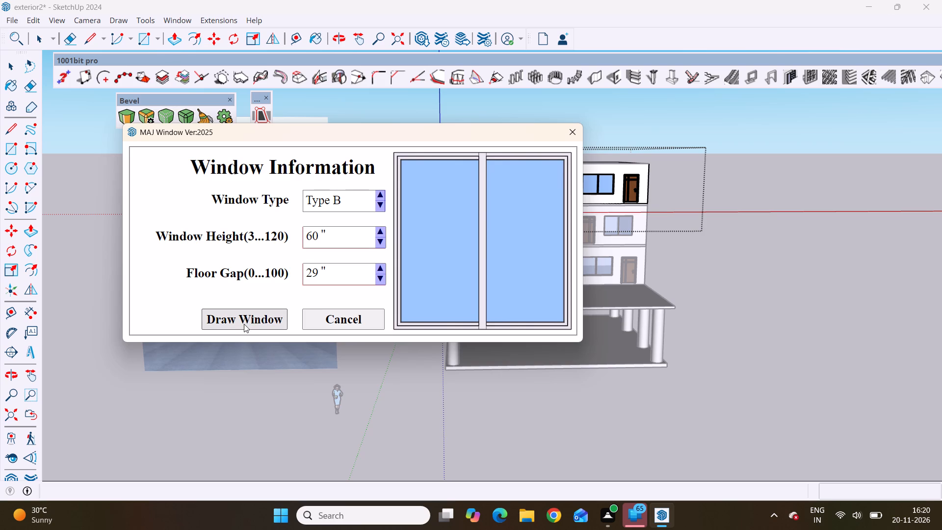
click(243, 324)
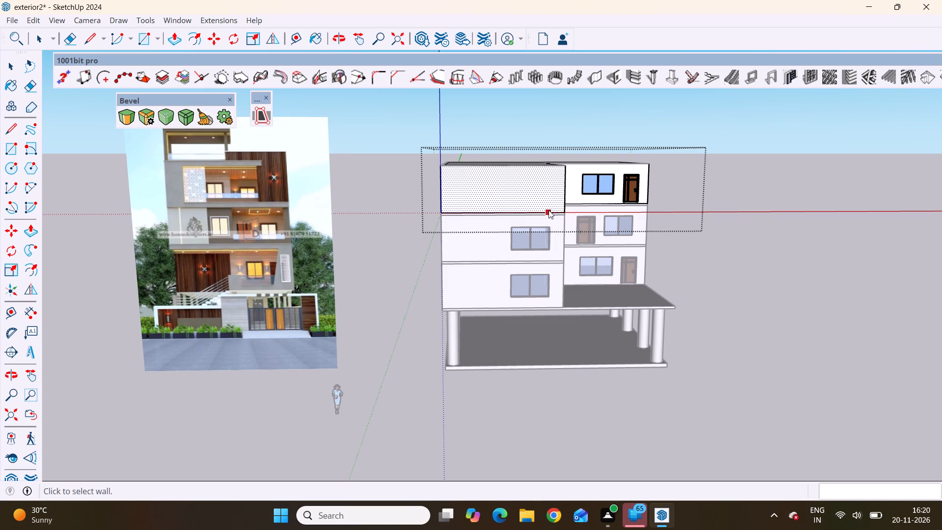
scroll(551, 211, up, 3)
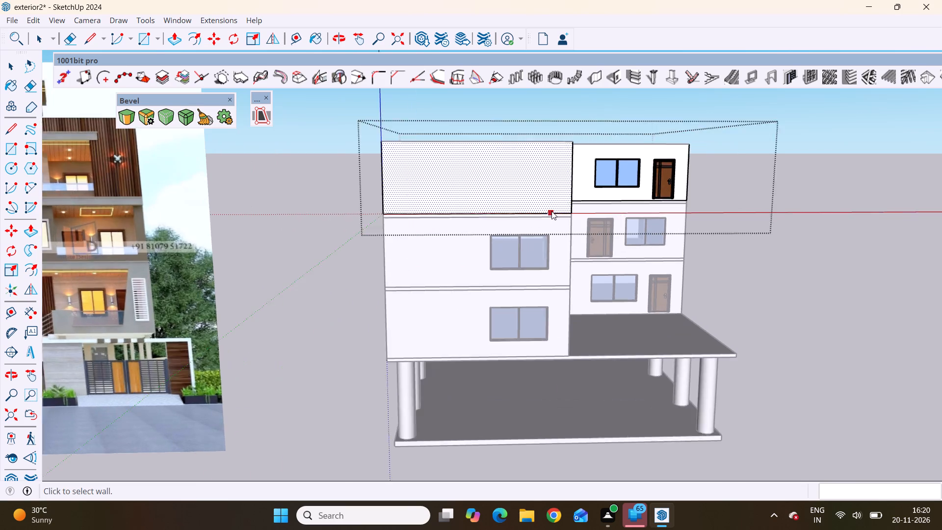
scroll(551, 211, up, 5)
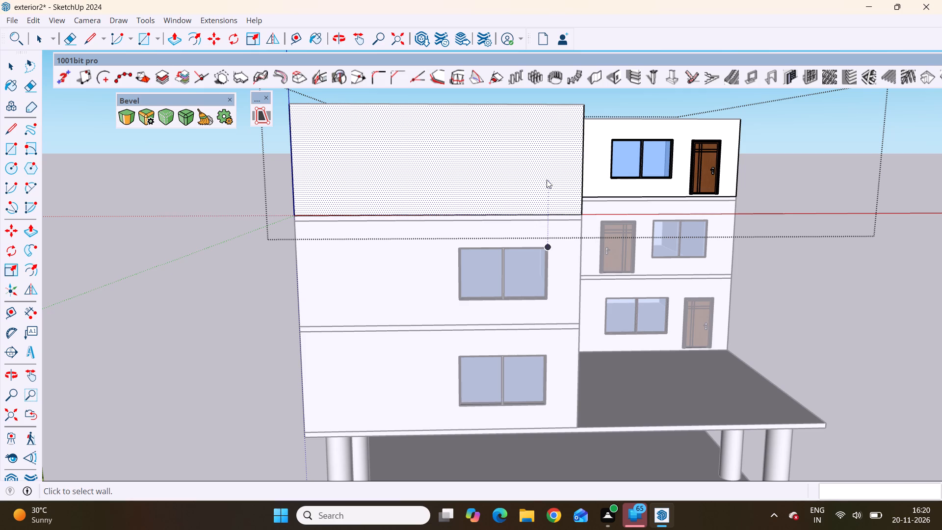
click(548, 214)
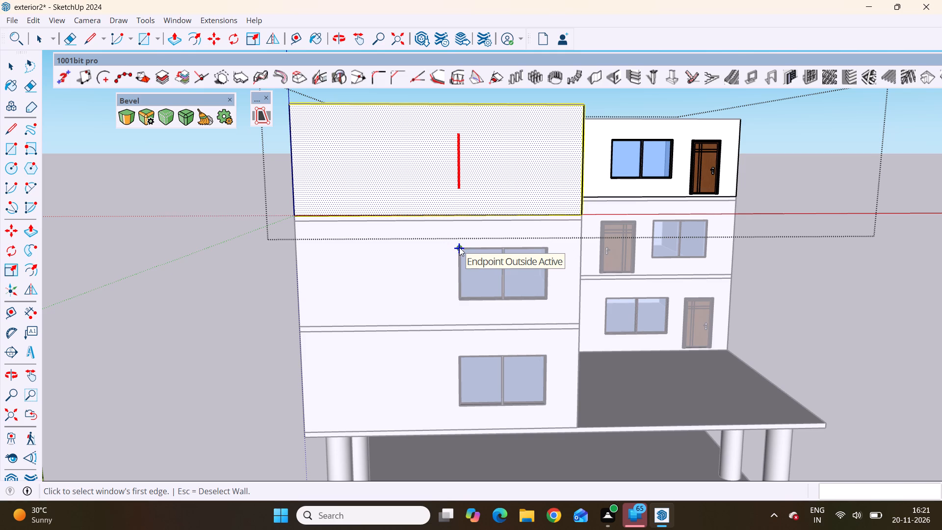
click(460, 212)
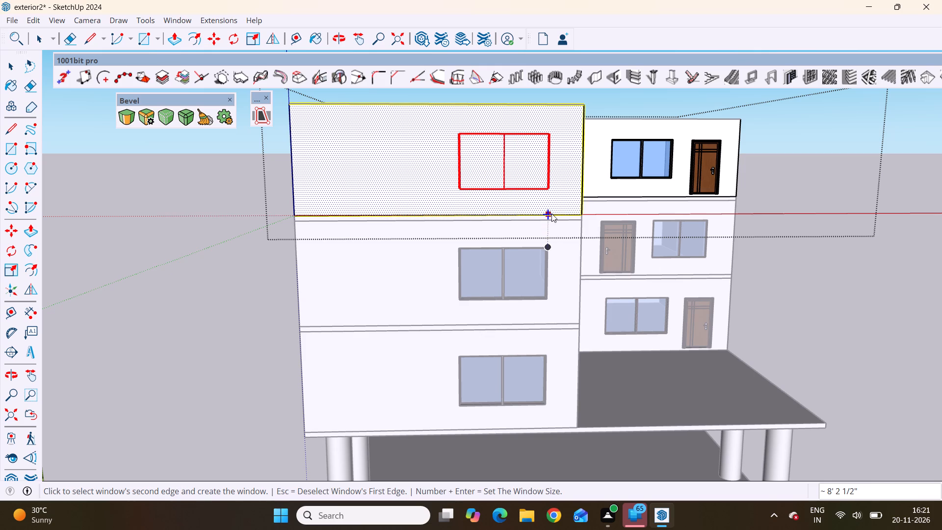
double_click(551, 213)
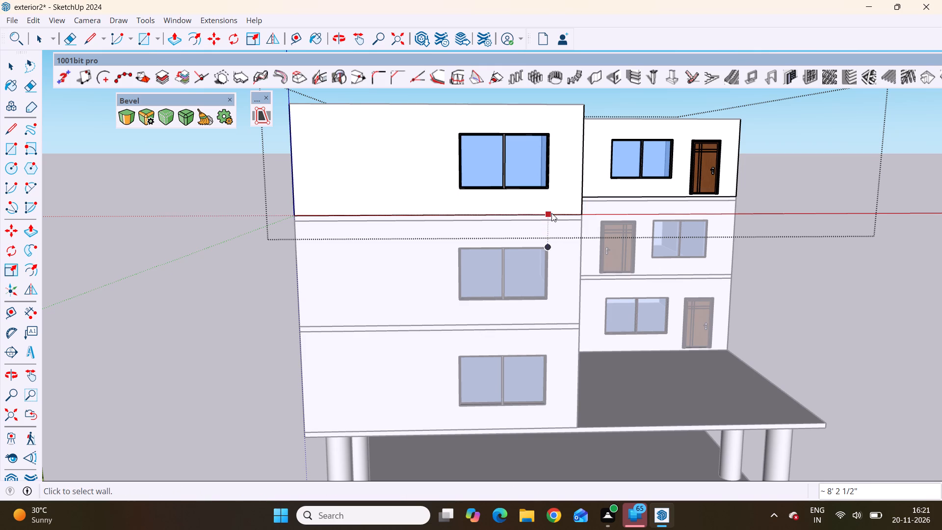
scroll(507, 277, down, 8)
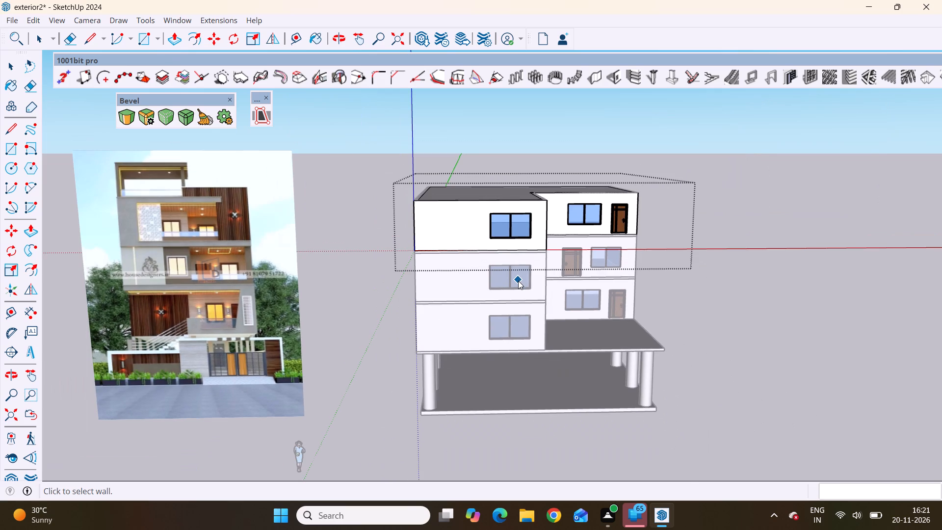
key(space)
click(706, 268)
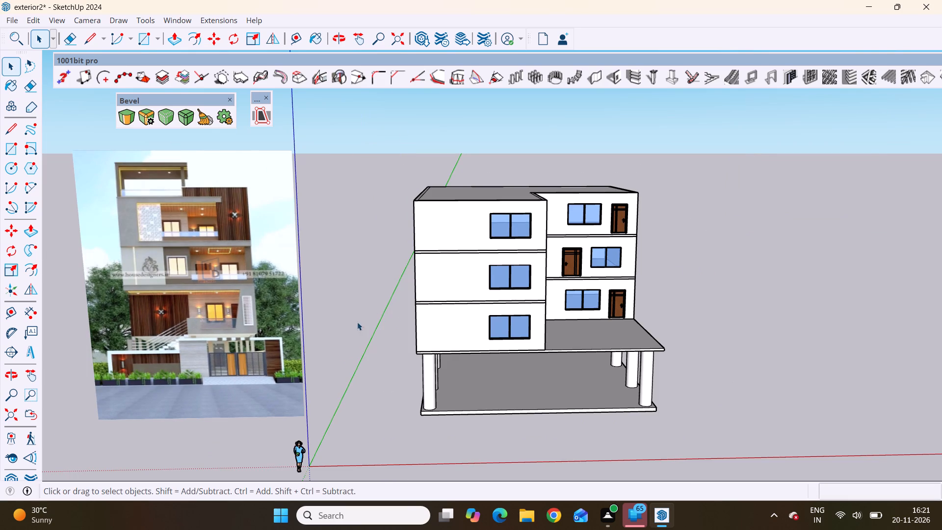
Open the lowest walled storey's group for editing and select its projecting front wall face.
scroll(487, 277, down, 4)
scroll(177, 287, up, 4)
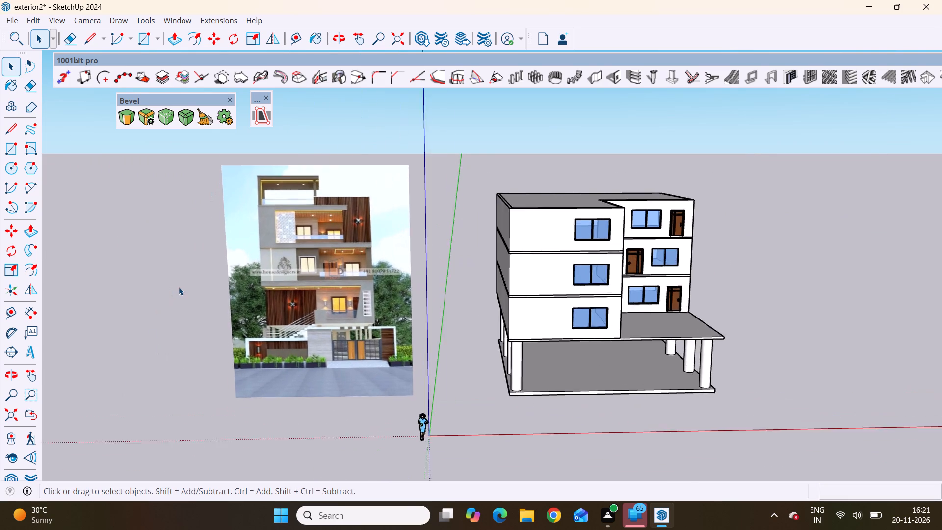
scroll(179, 287, up, 1)
scroll(124, 280, down, 5)
scroll(480, 307, up, 4)
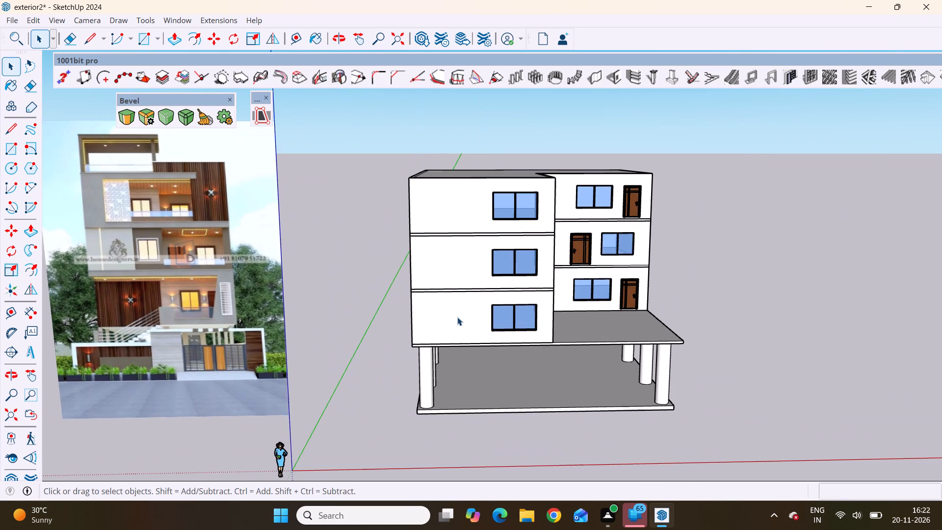
click(457, 317)
click(431, 320)
scroll(439, 315, up, 5)
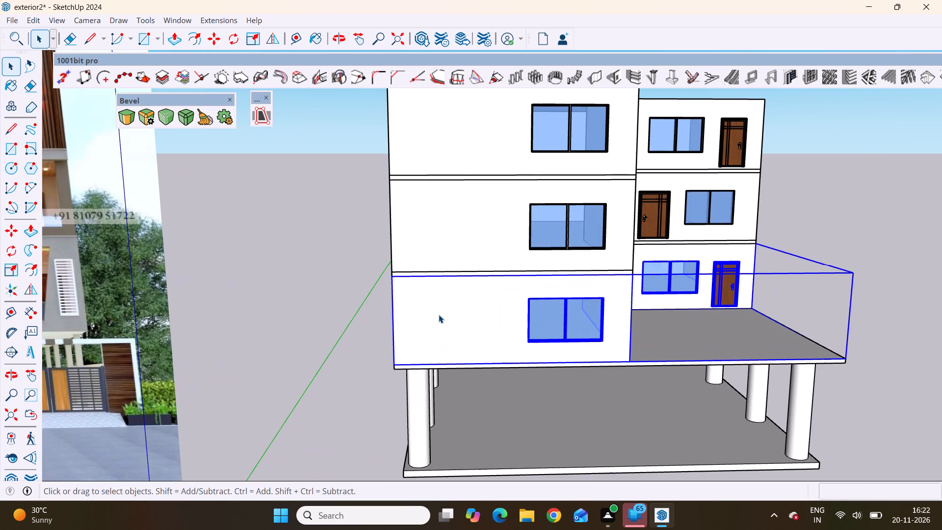
click(439, 315)
scroll(447, 315, up, 2)
double_click(447, 313)
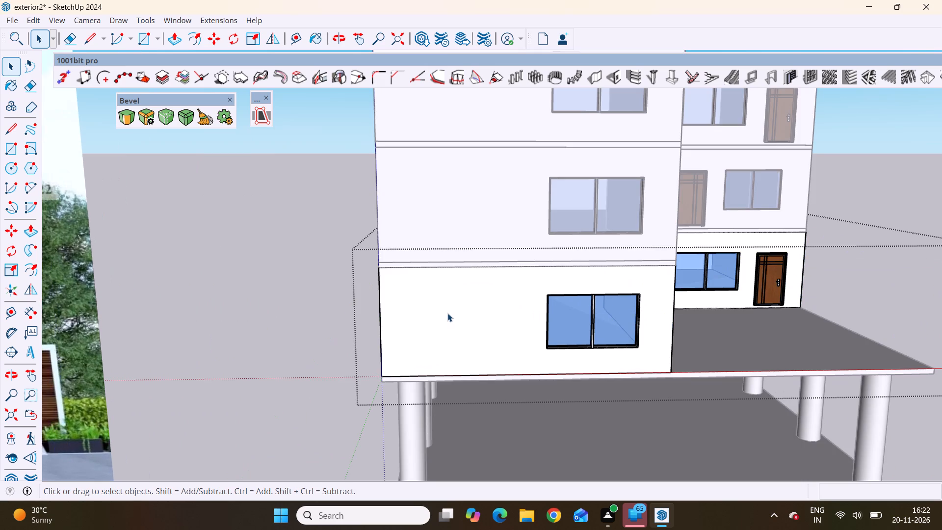
click(447, 313)
scroll(473, 318, down, 3)
middle_drag(436, 322, 446, 319)
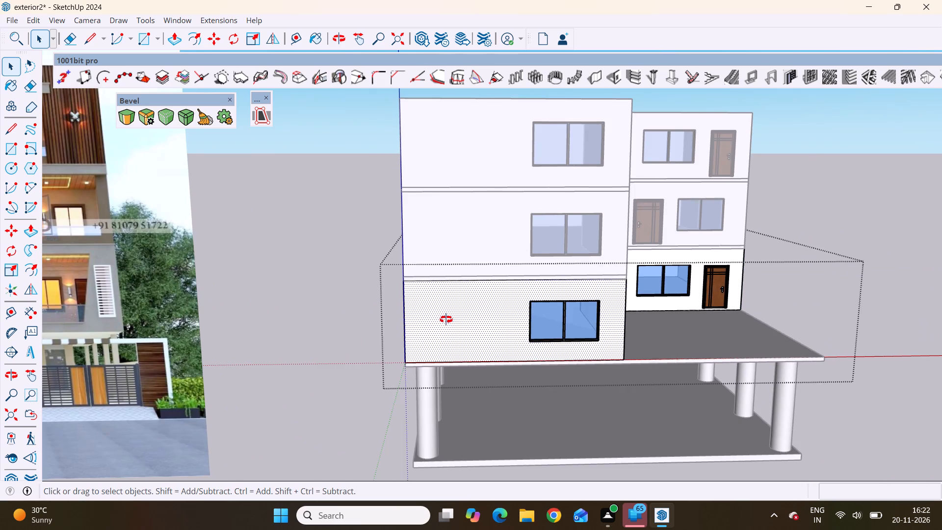
middle_drag(446, 319, 456, 306)
scroll(483, 273, up, 1)
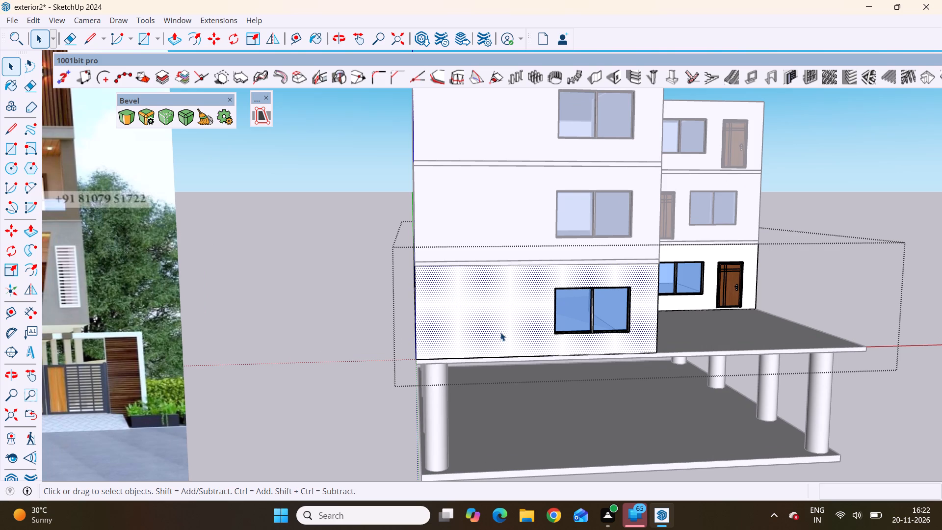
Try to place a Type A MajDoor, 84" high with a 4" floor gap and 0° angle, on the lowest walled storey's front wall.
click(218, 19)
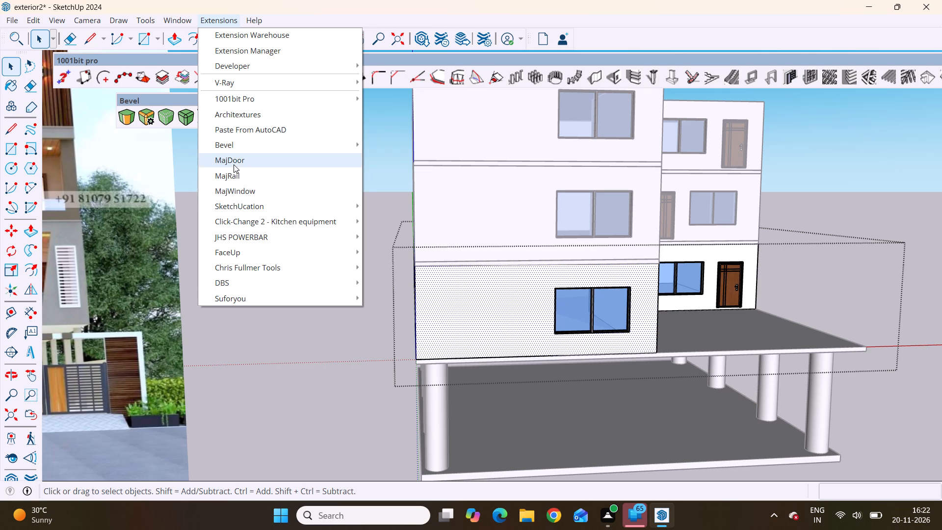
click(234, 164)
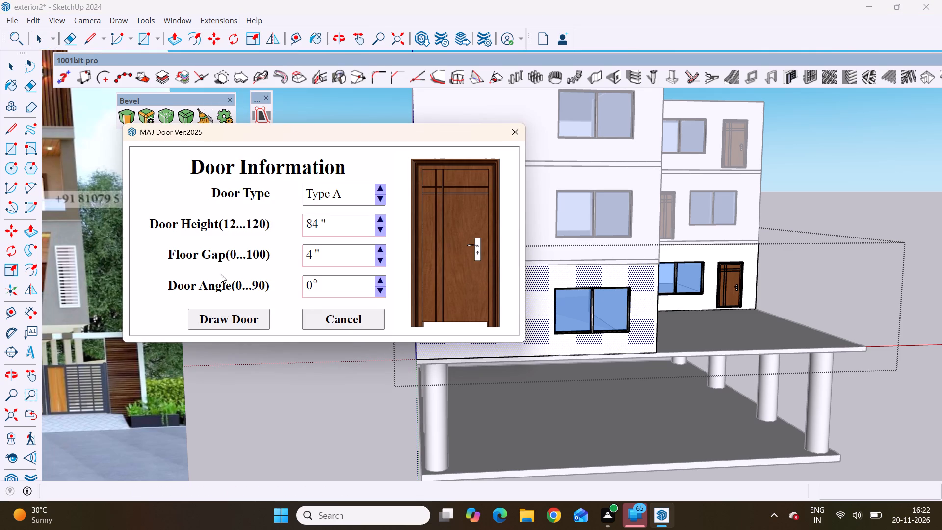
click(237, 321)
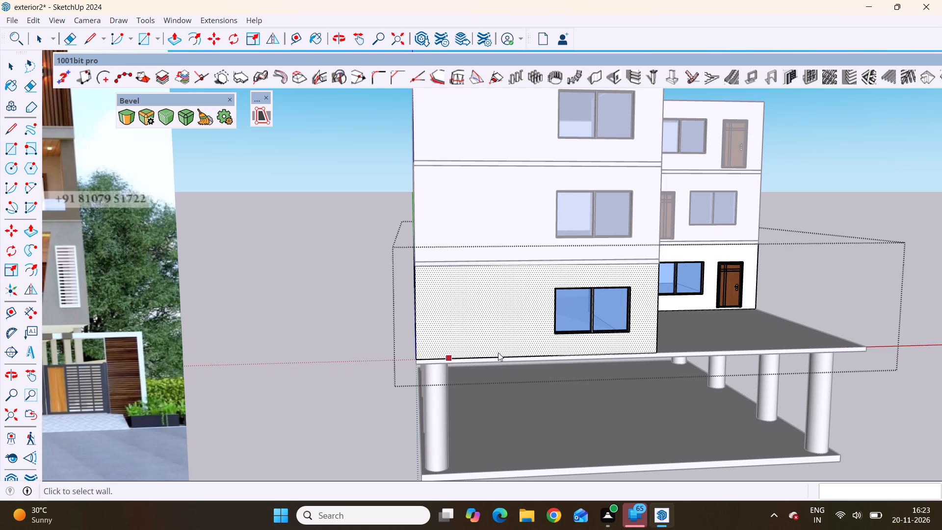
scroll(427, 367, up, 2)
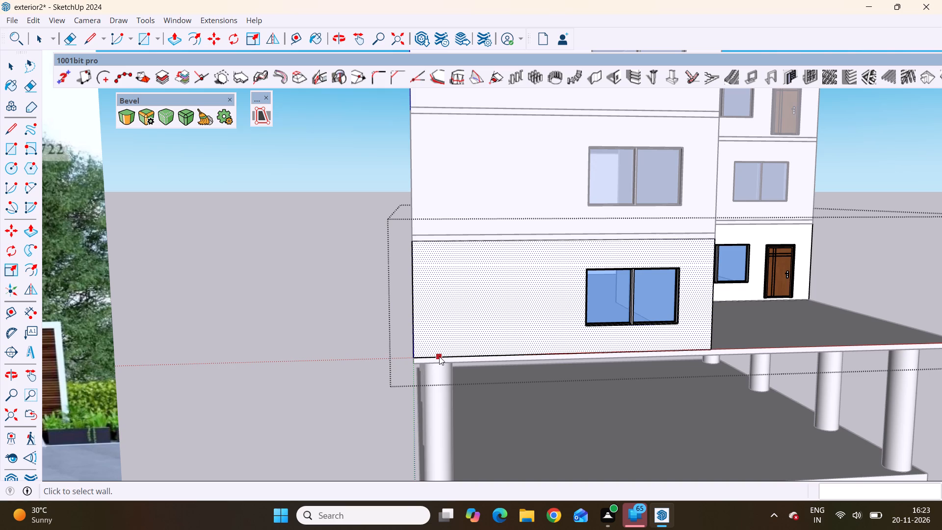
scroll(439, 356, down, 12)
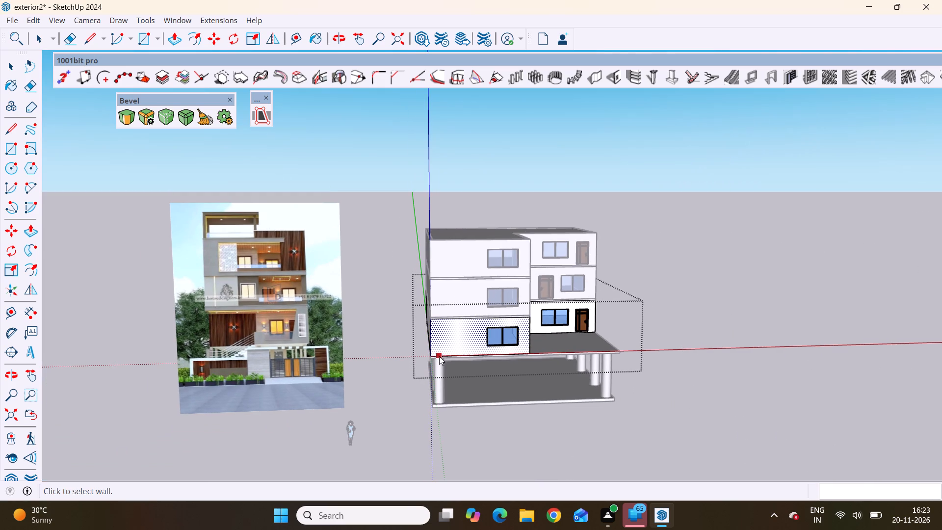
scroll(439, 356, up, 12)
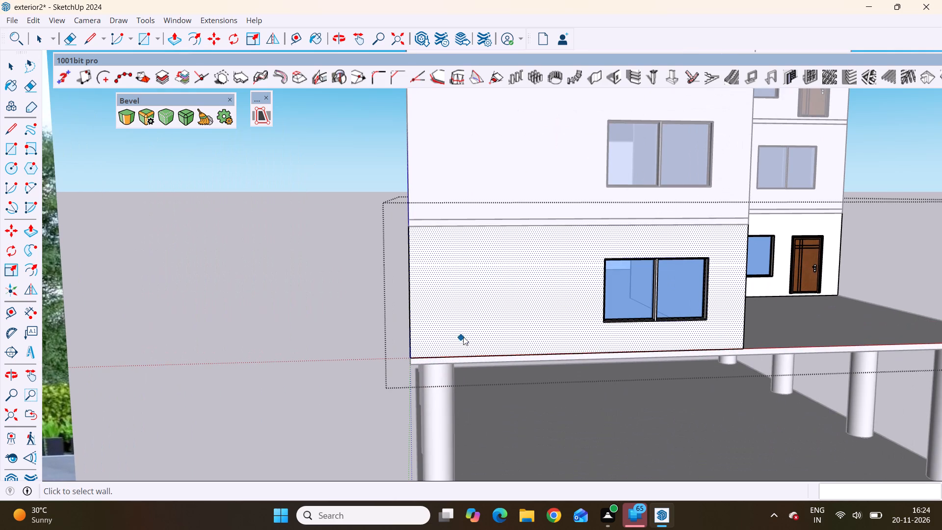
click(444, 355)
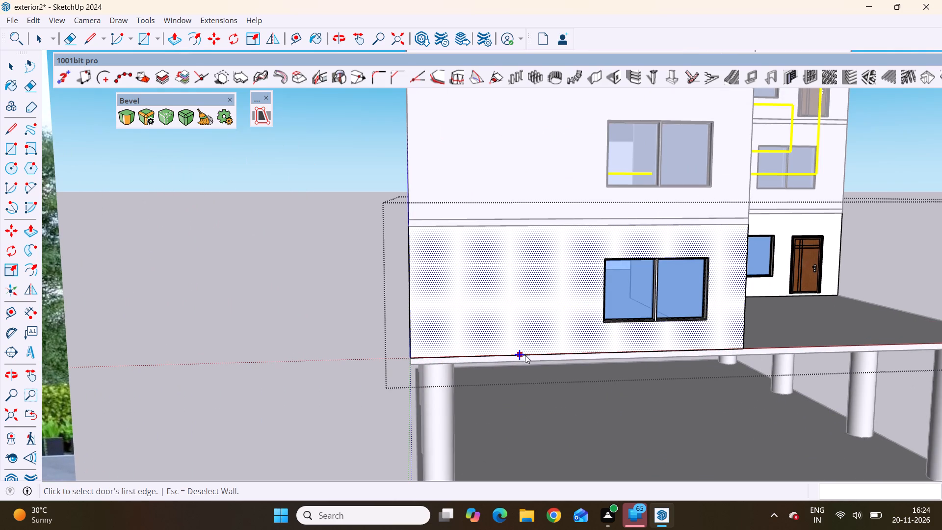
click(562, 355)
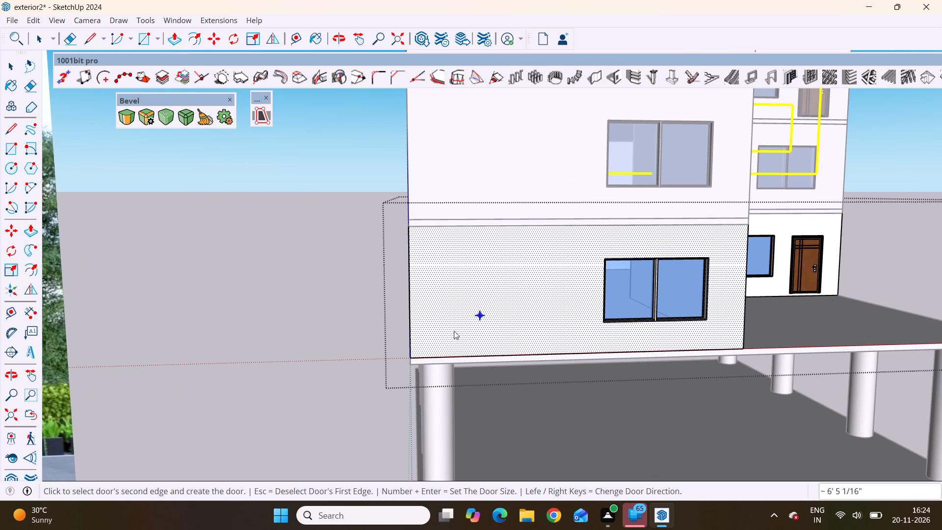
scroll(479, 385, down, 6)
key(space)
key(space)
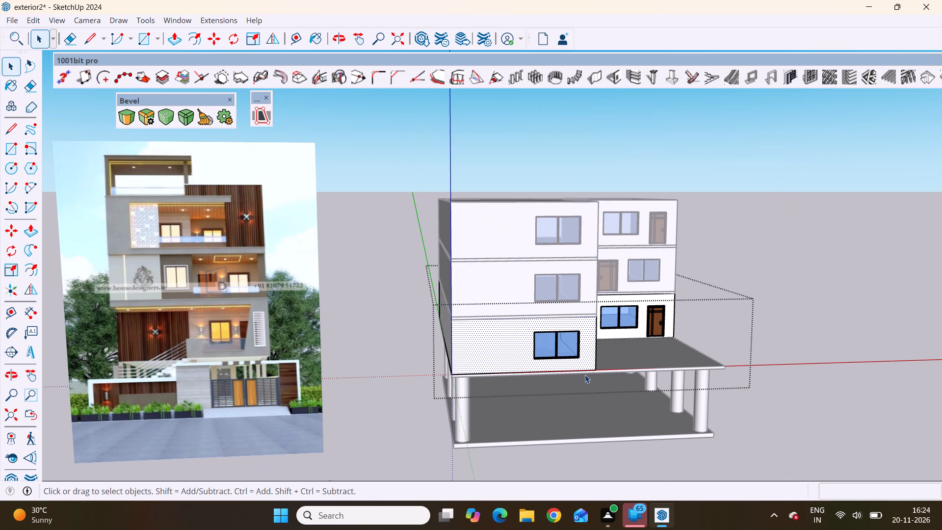
Examine the lowest walled storey's projecting front wall and compare its openings with the reference image.
double_click(487, 341)
scroll(487, 344, up, 3)
click(487, 345)
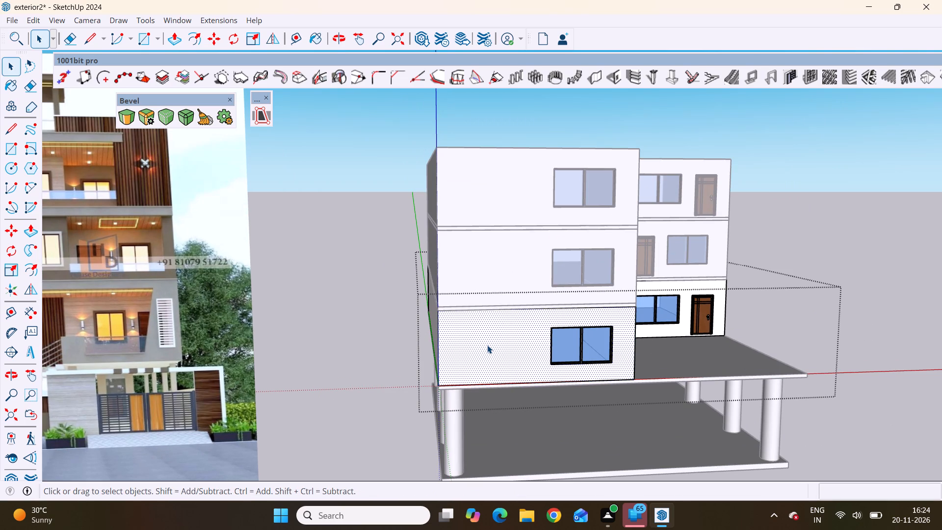
scroll(487, 345, down, 2)
scroll(487, 345, up, 4)
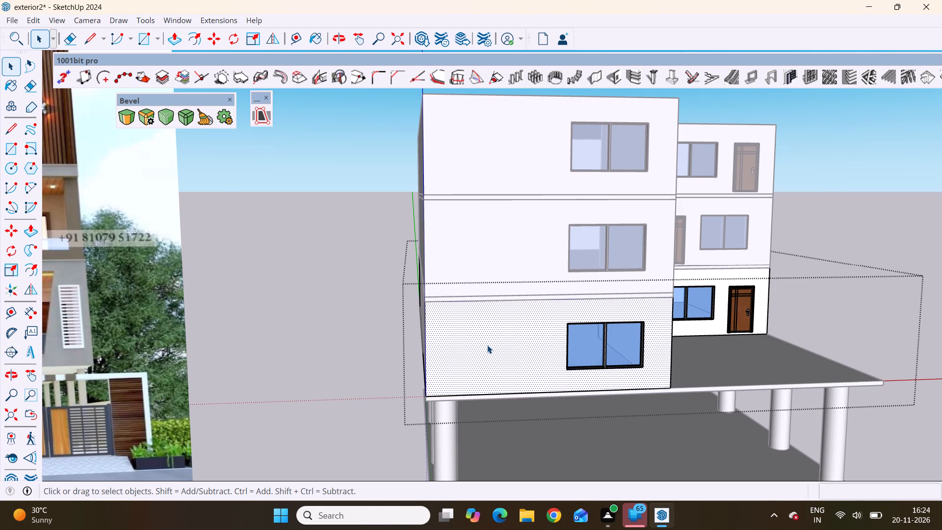
scroll(487, 344, up, 1)
scroll(487, 344, down, 2)
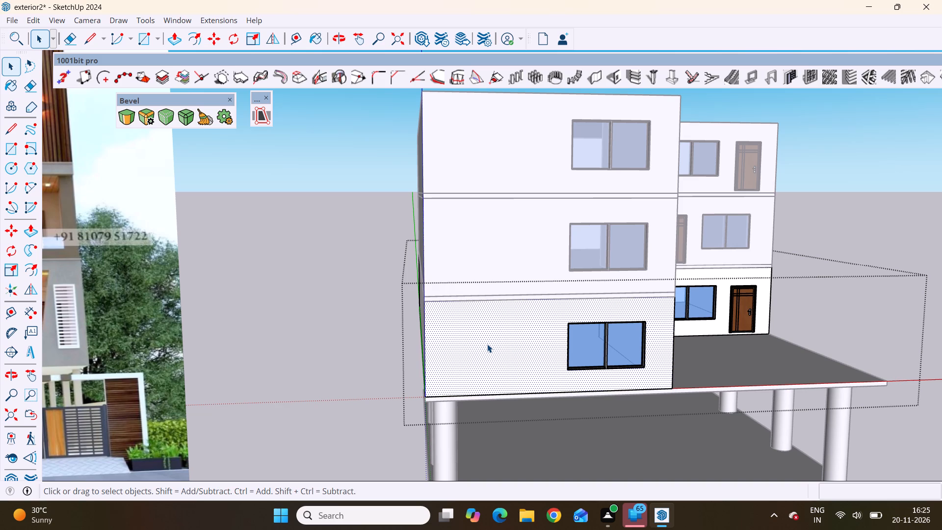
scroll(487, 344, down, 4)
scroll(516, 421, up, 2)
scroll(539, 357, down, 4)
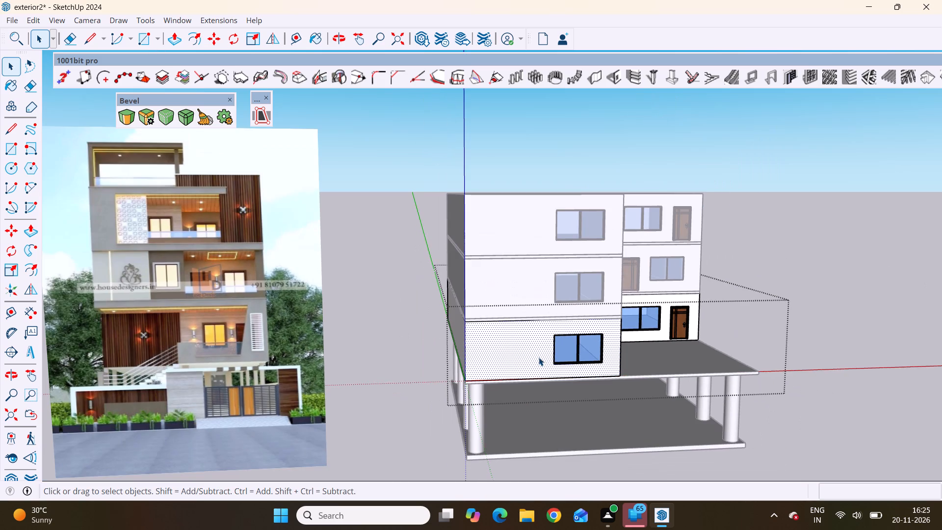
scroll(522, 372, up, 4)
scroll(553, 340, down, 4)
scroll(521, 377, up, 5)
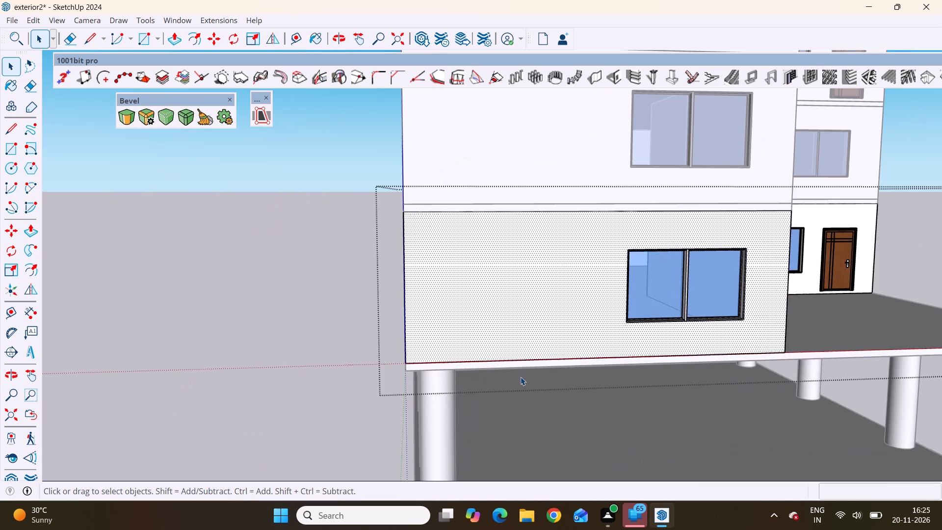
scroll(548, 342, down, 4)
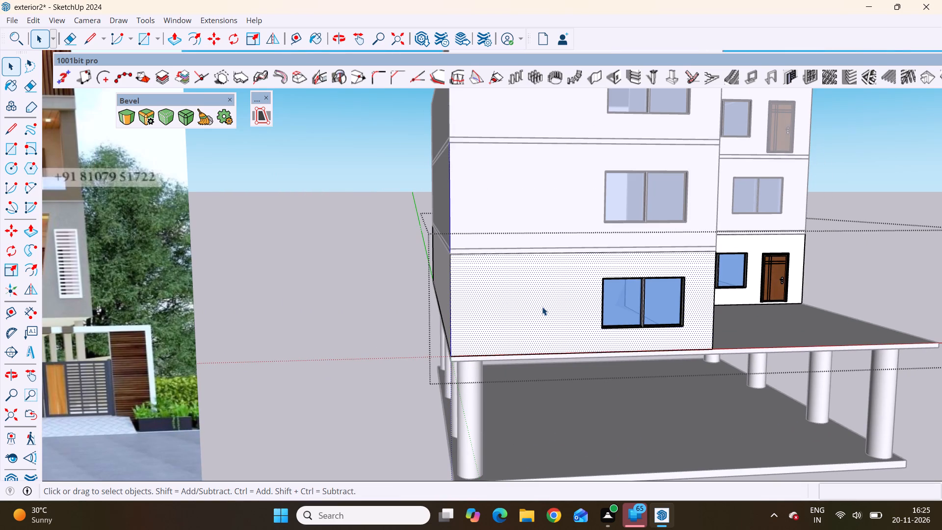
scroll(502, 311, down, 4)
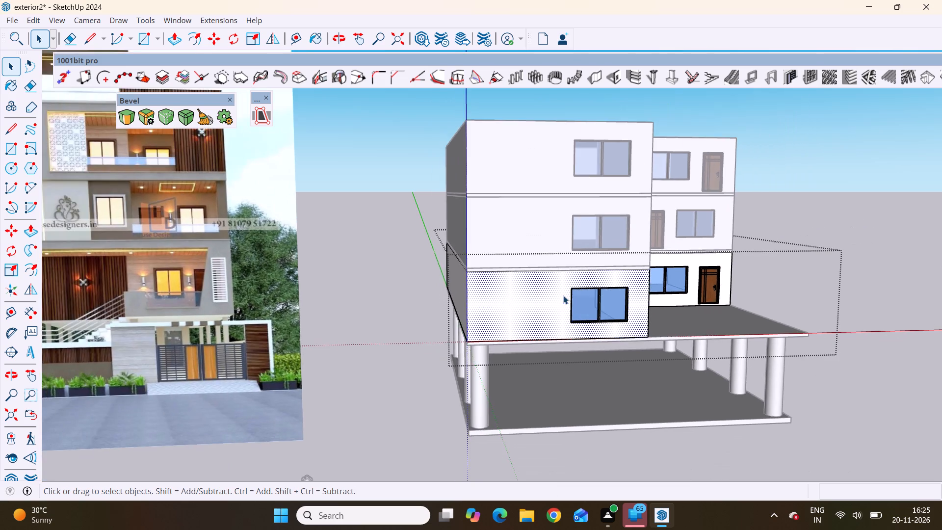
scroll(564, 295, up, 3)
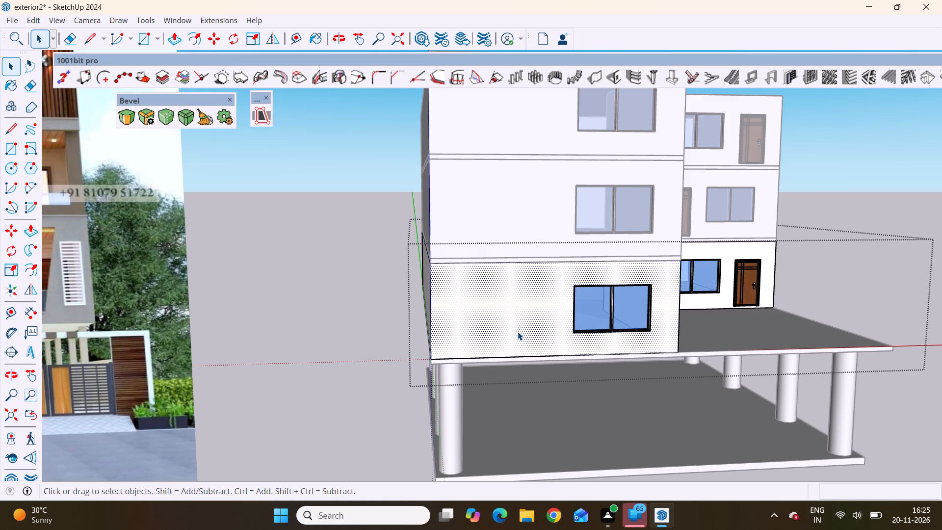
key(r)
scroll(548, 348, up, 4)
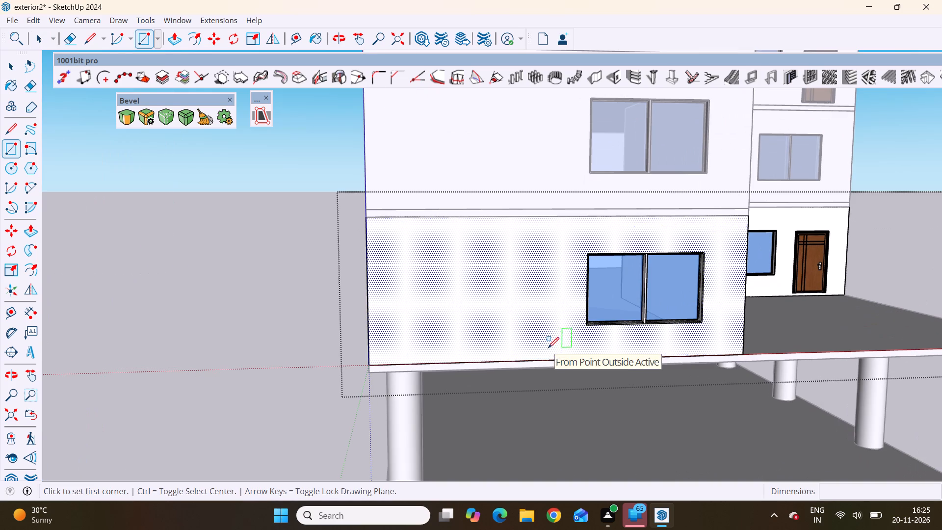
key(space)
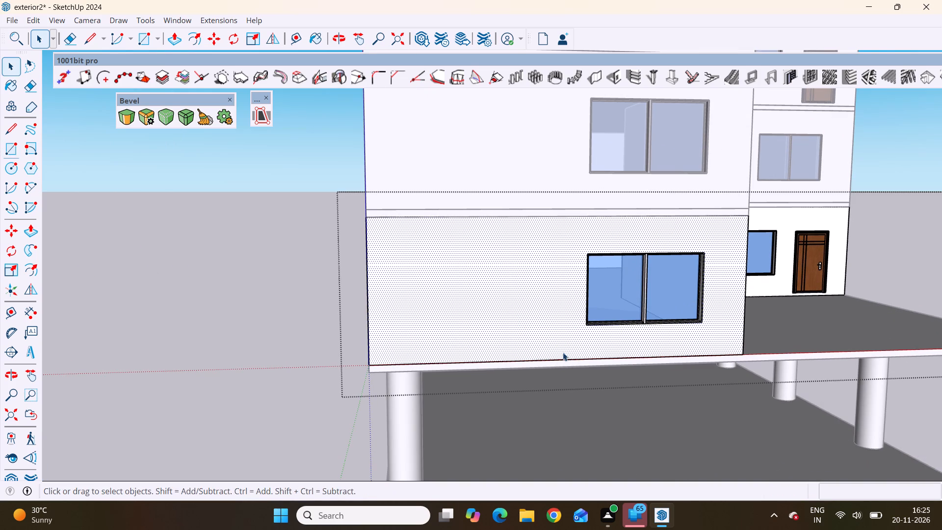
Begin placing a Type A MajDoor, 84" high with a 4" floor gap and 0° angle, for the lowest walled storey's projecting front wall.
click(223, 19)
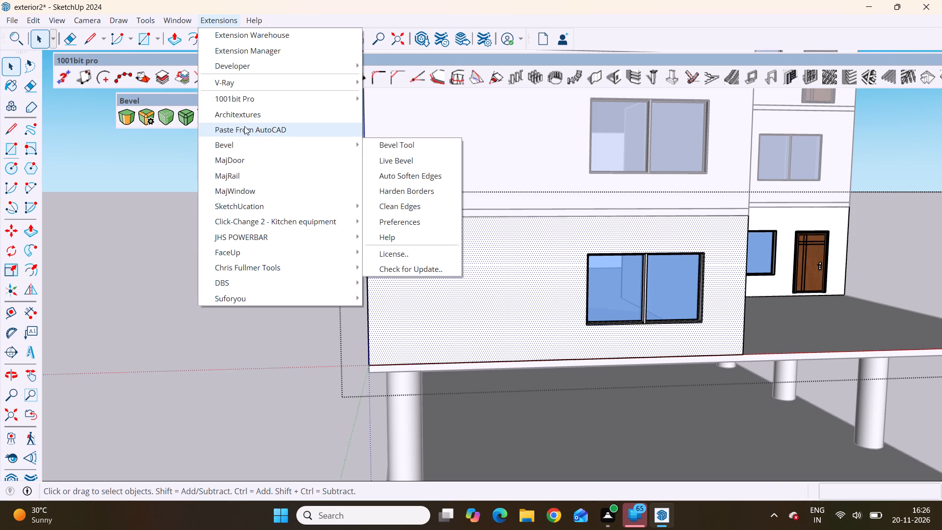
click(238, 157)
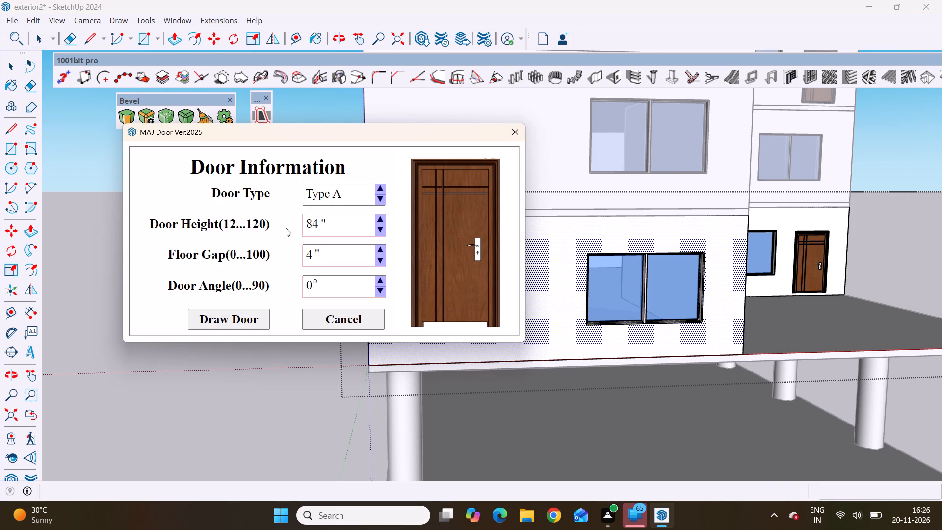
drag(237, 319, 233, 321)
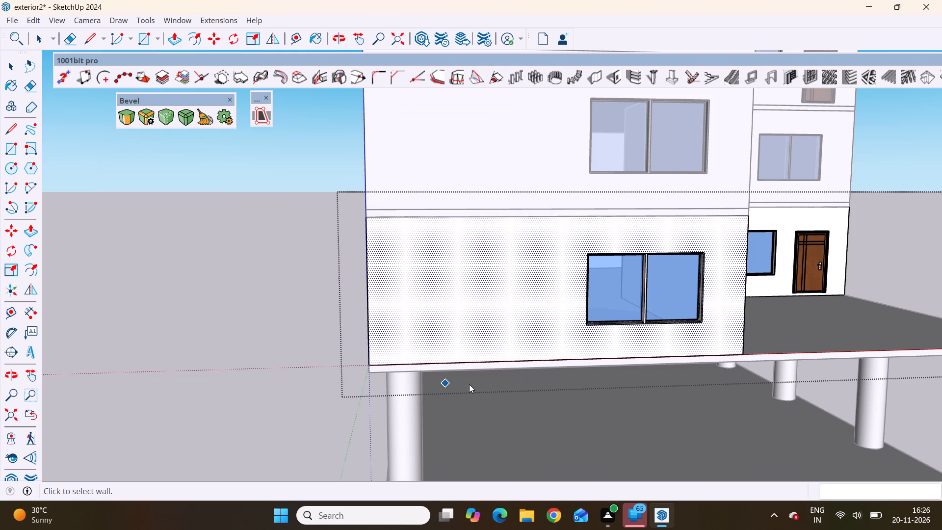
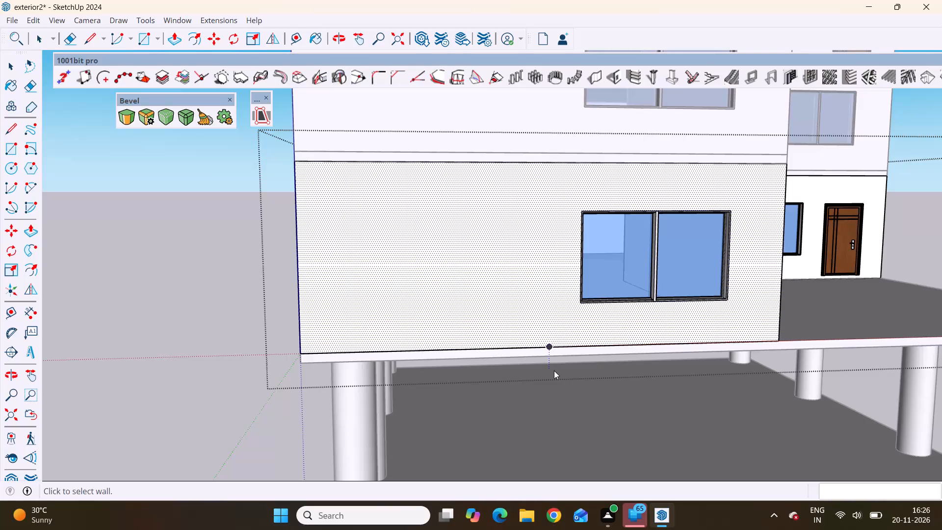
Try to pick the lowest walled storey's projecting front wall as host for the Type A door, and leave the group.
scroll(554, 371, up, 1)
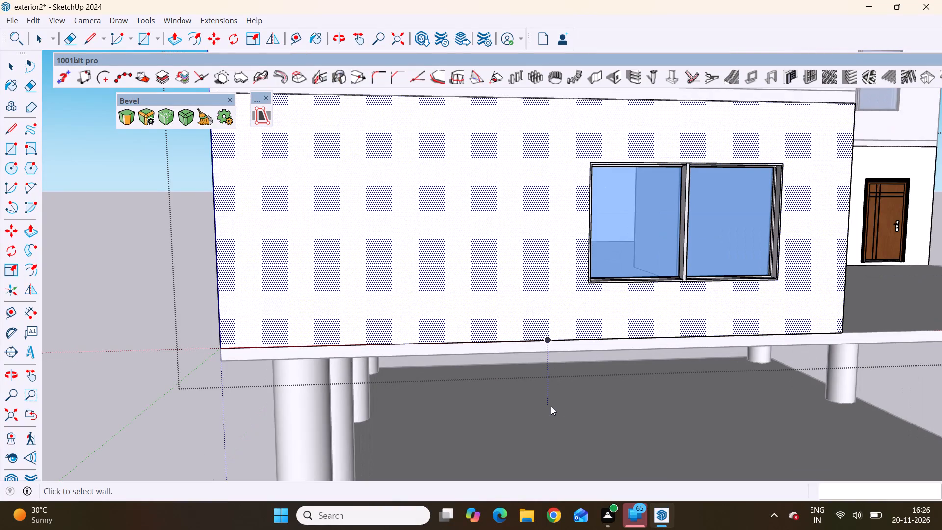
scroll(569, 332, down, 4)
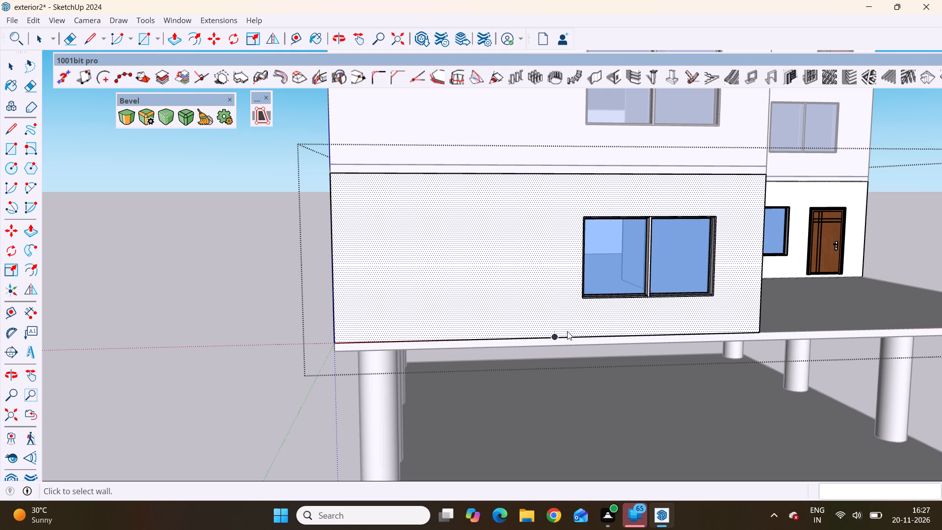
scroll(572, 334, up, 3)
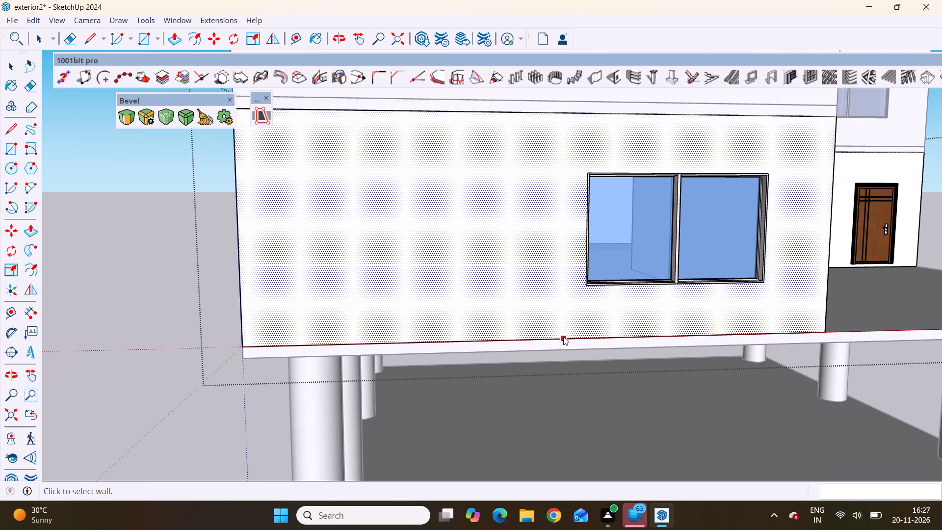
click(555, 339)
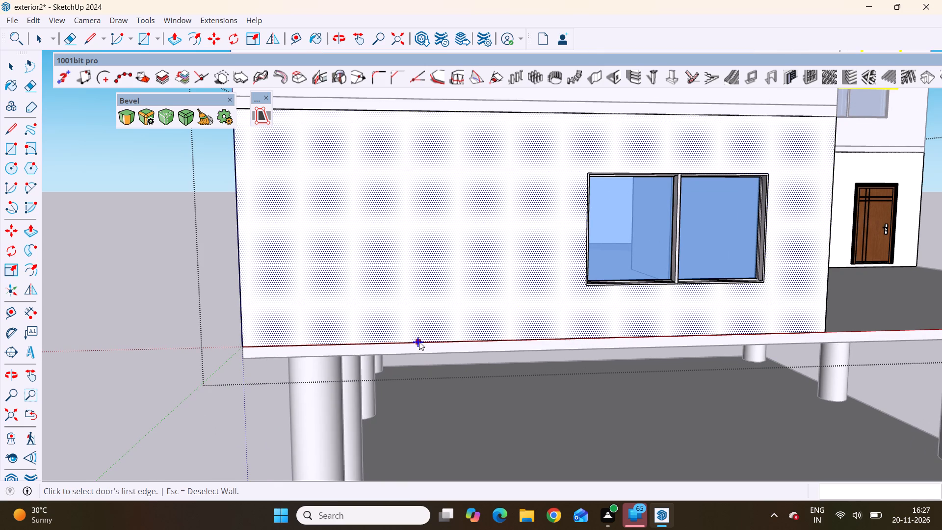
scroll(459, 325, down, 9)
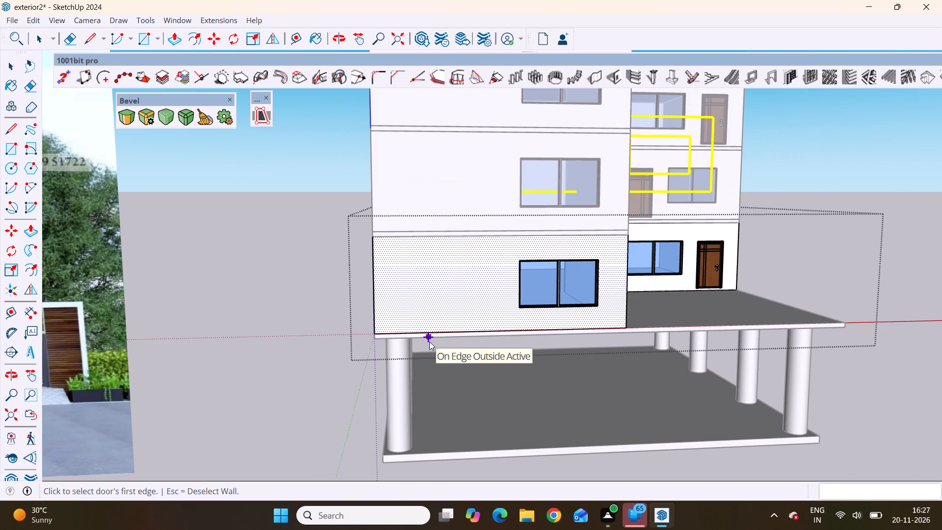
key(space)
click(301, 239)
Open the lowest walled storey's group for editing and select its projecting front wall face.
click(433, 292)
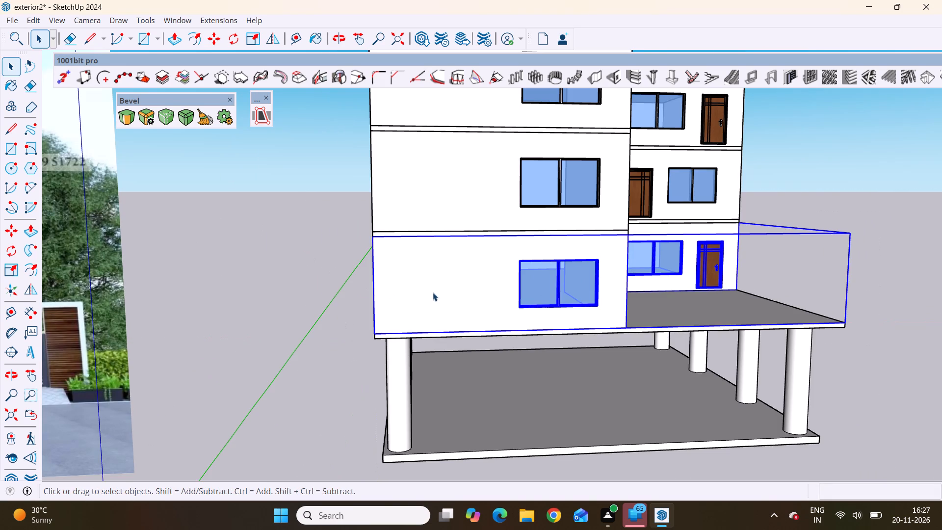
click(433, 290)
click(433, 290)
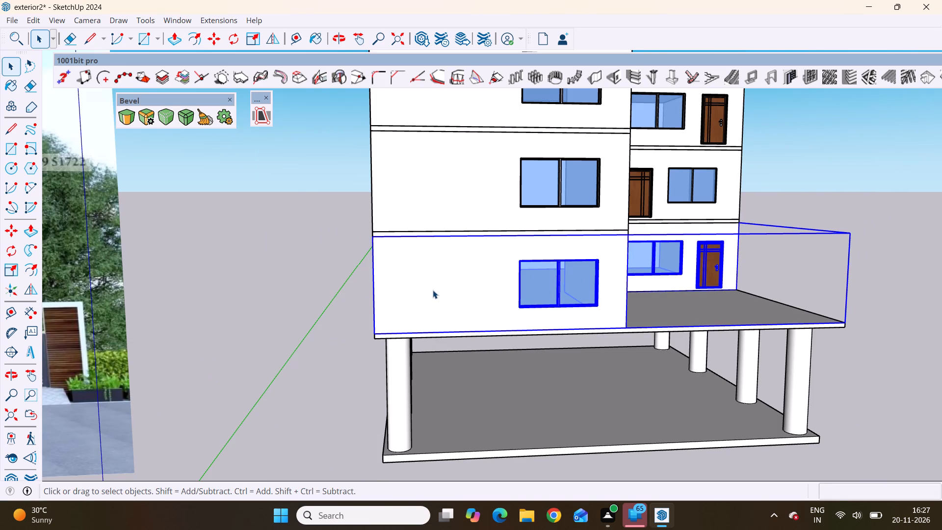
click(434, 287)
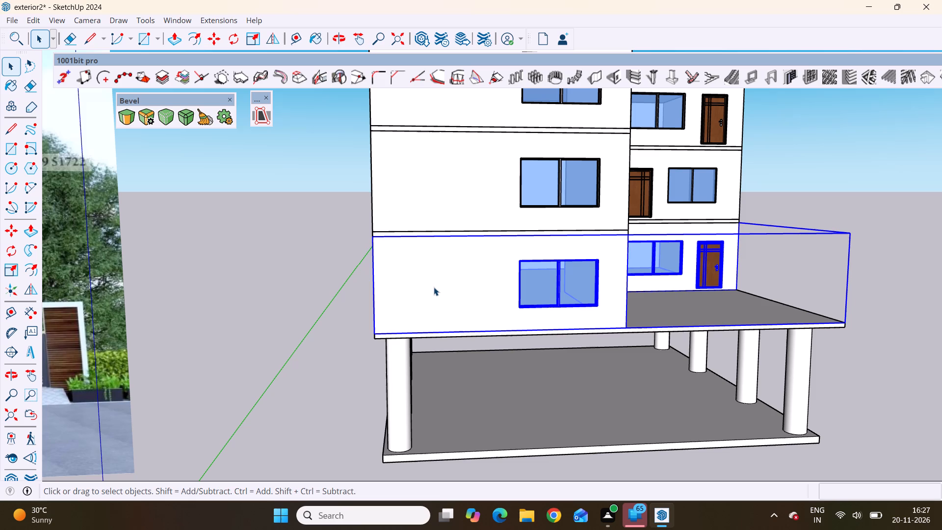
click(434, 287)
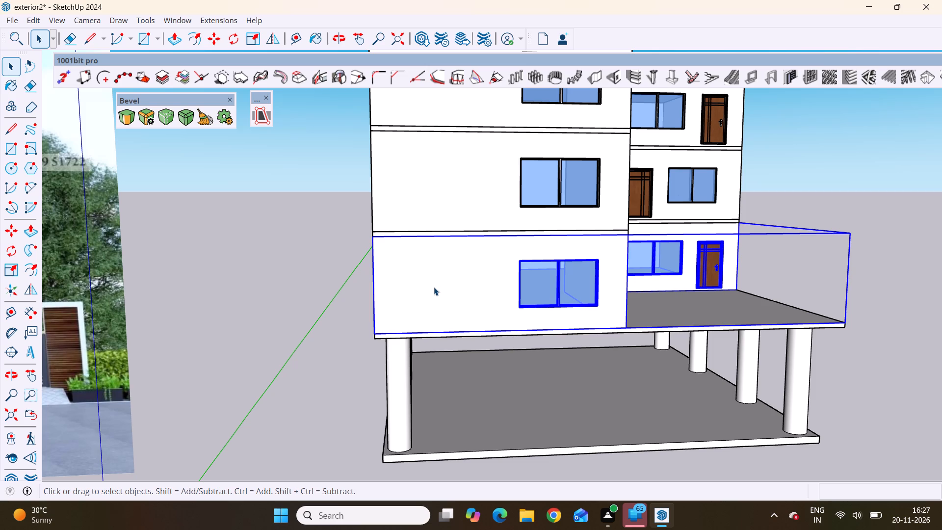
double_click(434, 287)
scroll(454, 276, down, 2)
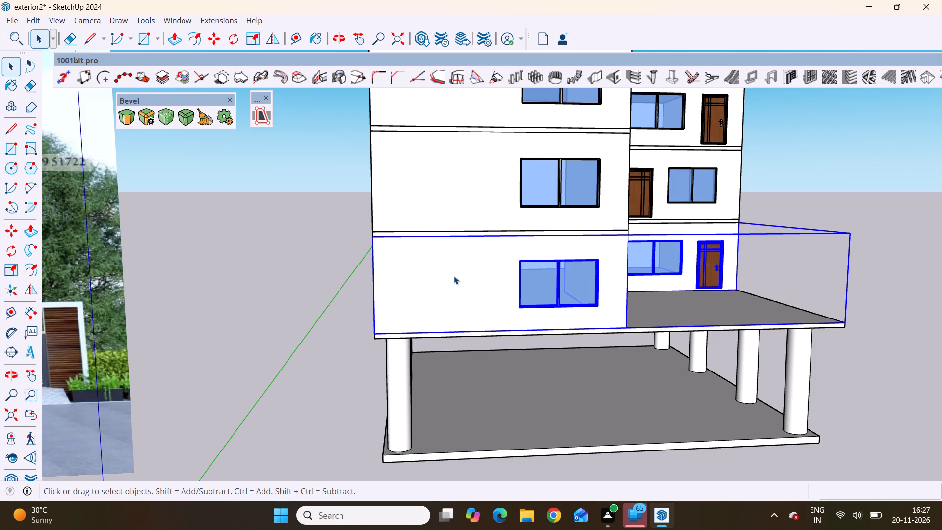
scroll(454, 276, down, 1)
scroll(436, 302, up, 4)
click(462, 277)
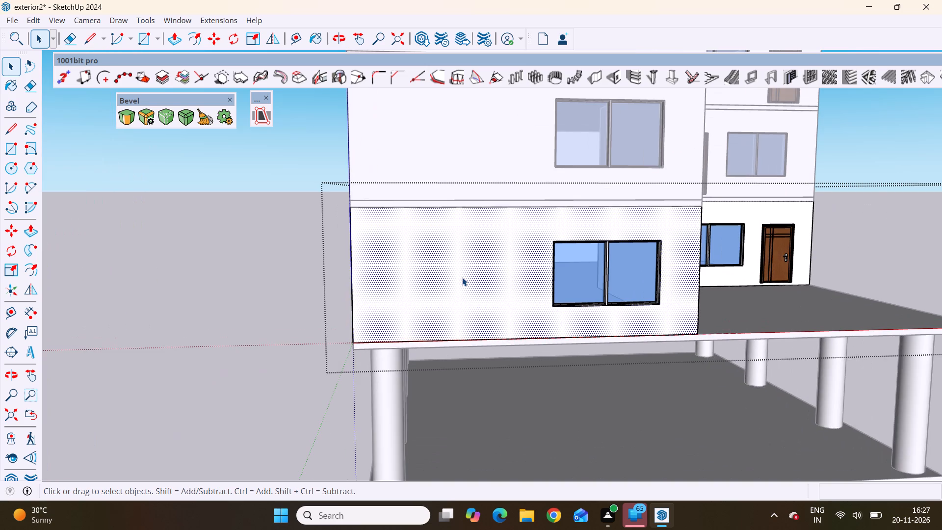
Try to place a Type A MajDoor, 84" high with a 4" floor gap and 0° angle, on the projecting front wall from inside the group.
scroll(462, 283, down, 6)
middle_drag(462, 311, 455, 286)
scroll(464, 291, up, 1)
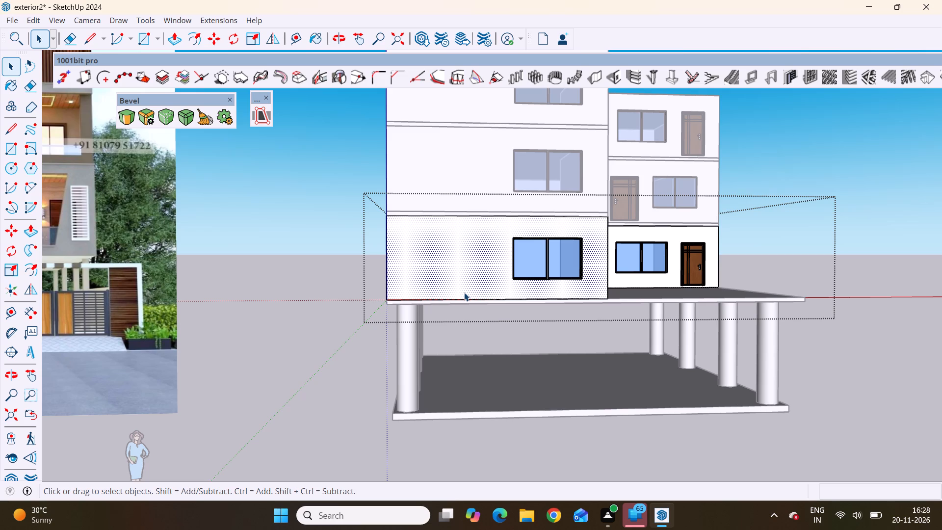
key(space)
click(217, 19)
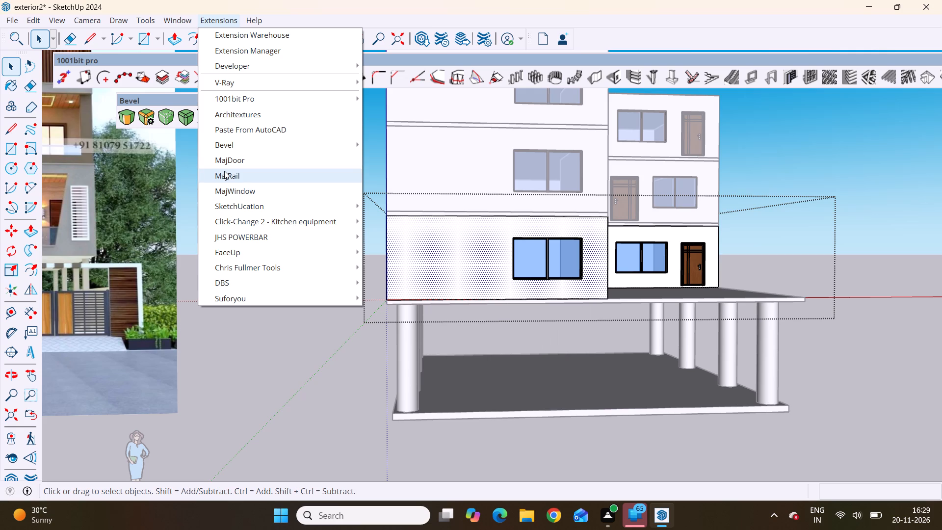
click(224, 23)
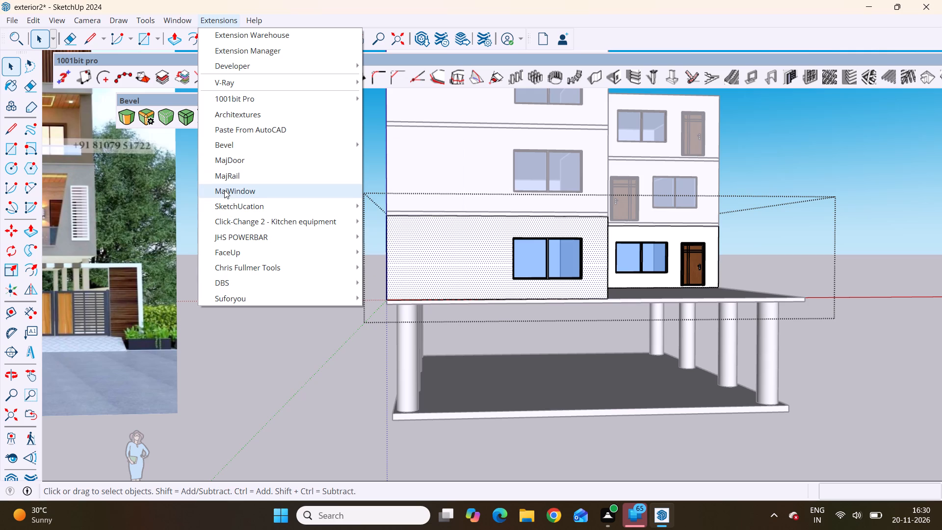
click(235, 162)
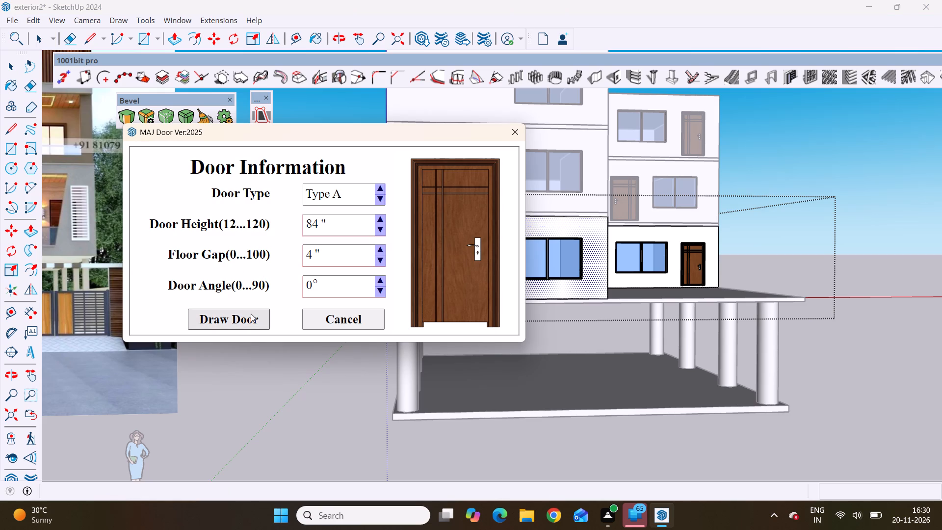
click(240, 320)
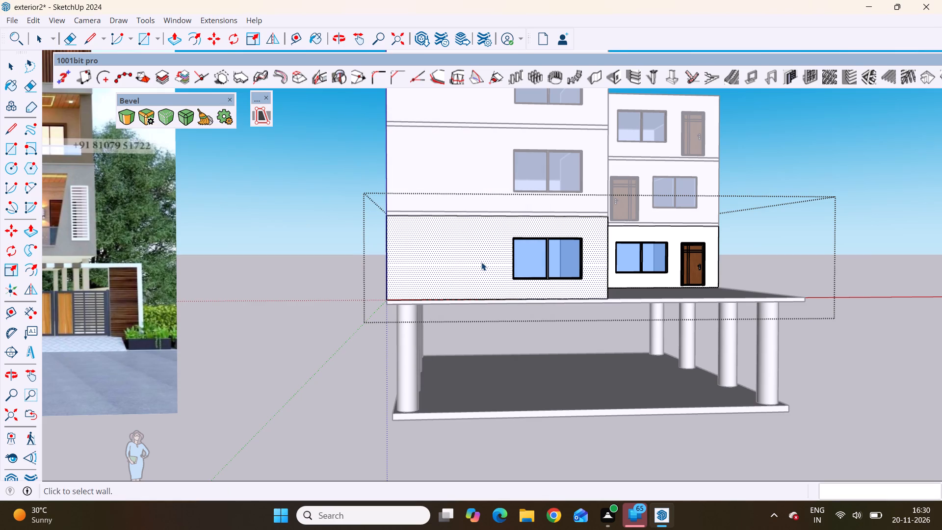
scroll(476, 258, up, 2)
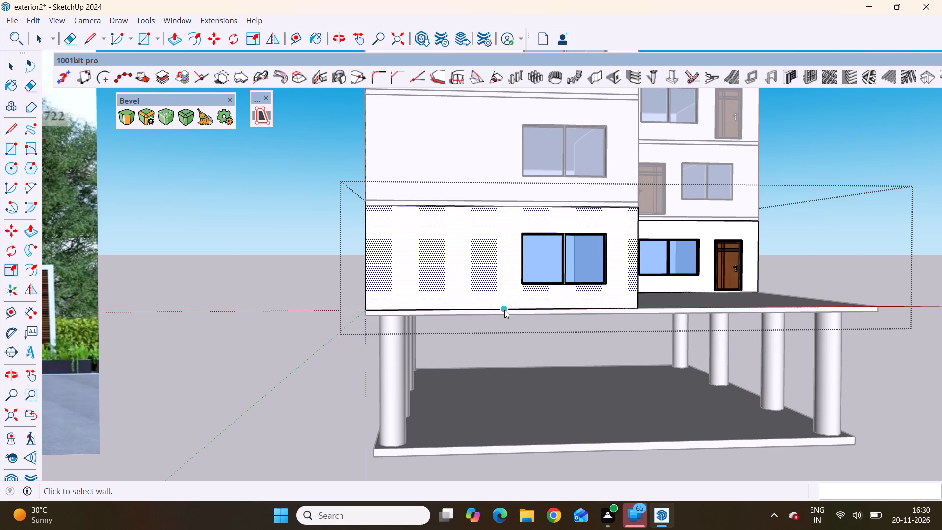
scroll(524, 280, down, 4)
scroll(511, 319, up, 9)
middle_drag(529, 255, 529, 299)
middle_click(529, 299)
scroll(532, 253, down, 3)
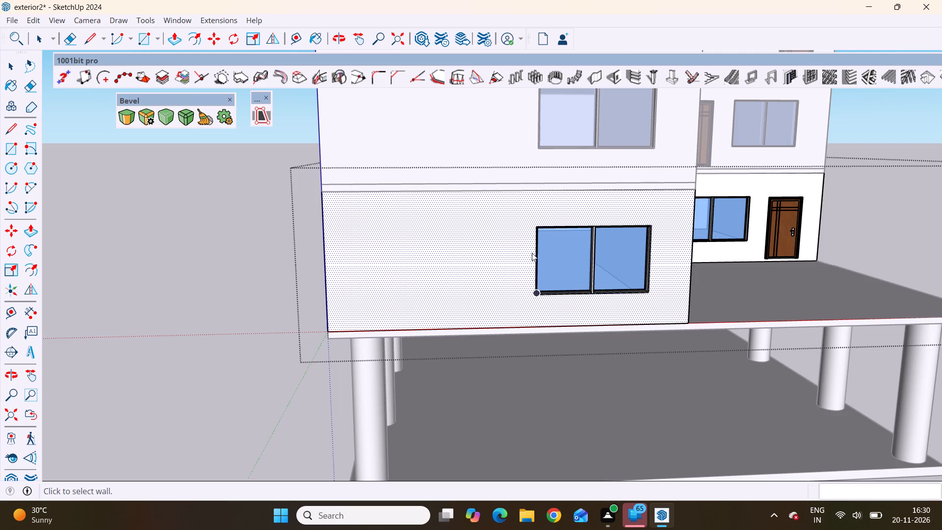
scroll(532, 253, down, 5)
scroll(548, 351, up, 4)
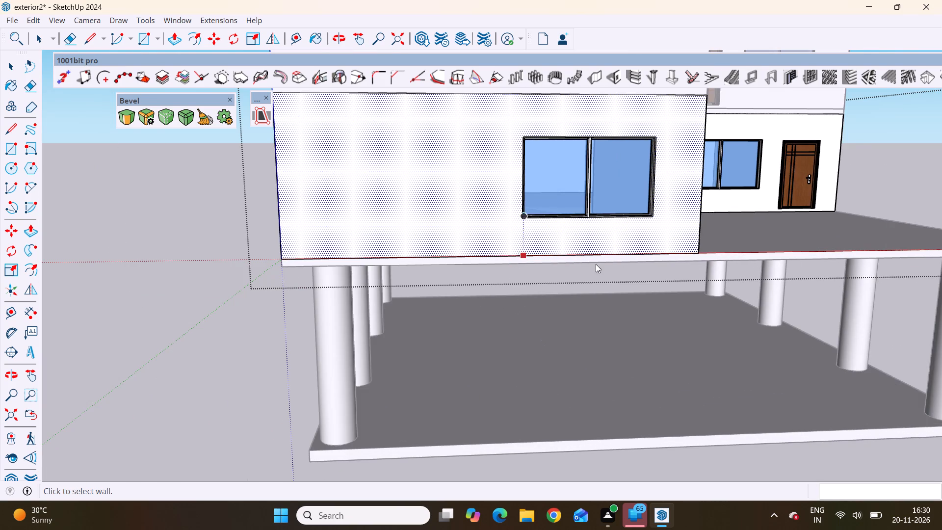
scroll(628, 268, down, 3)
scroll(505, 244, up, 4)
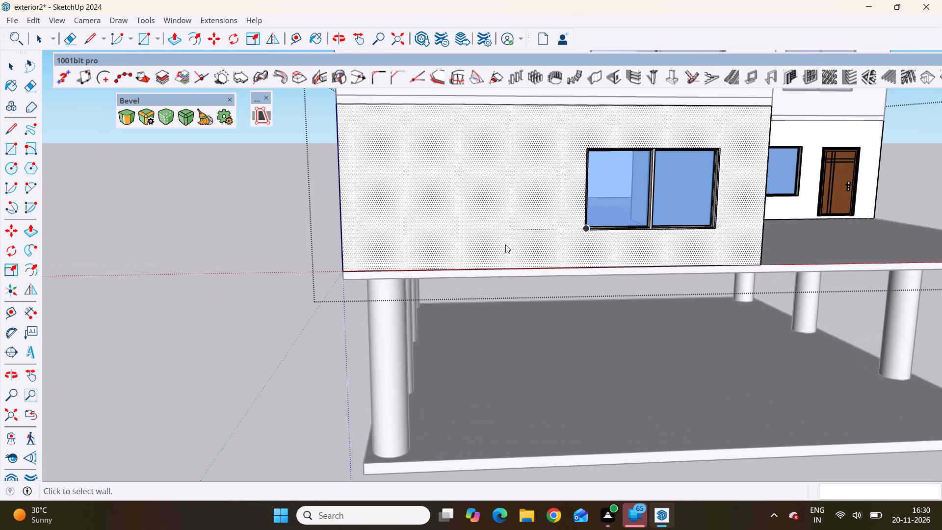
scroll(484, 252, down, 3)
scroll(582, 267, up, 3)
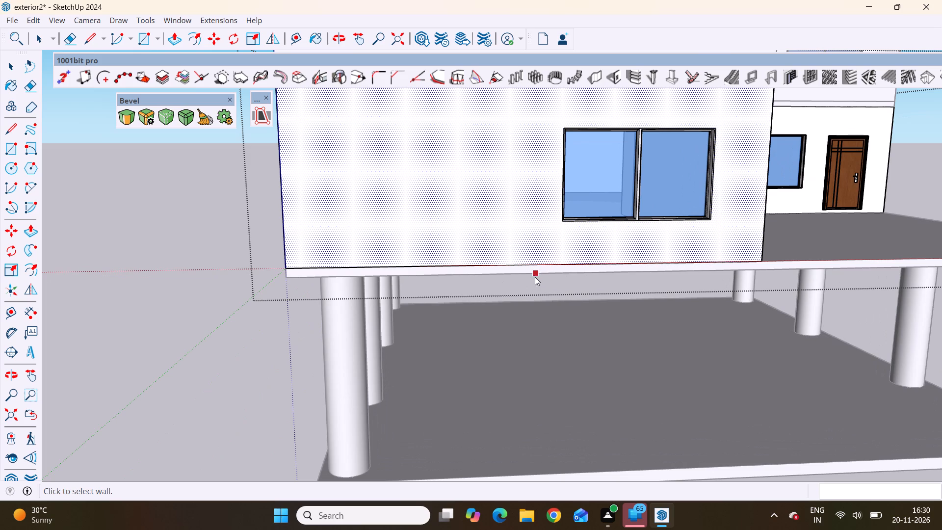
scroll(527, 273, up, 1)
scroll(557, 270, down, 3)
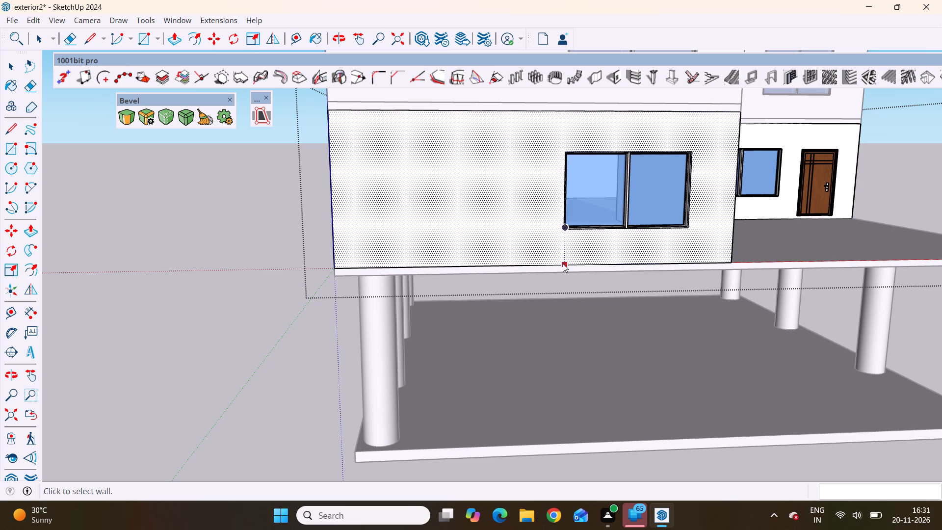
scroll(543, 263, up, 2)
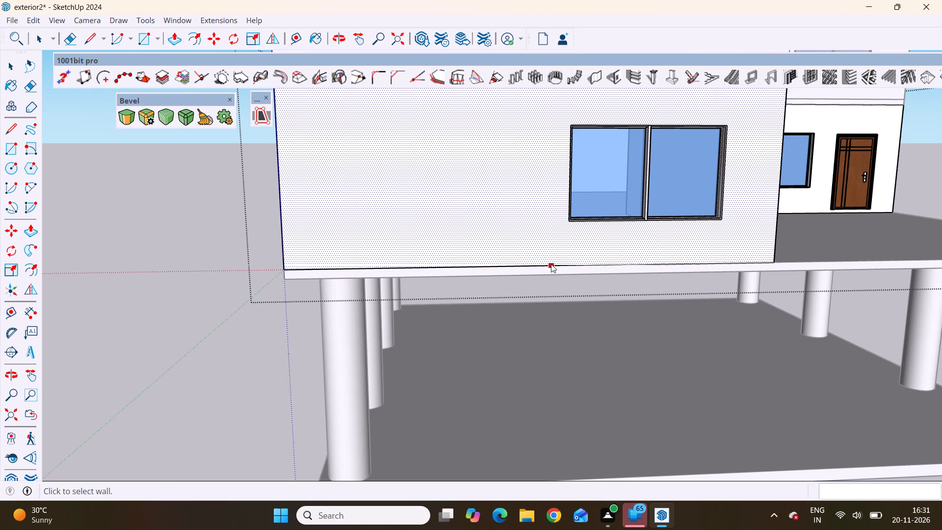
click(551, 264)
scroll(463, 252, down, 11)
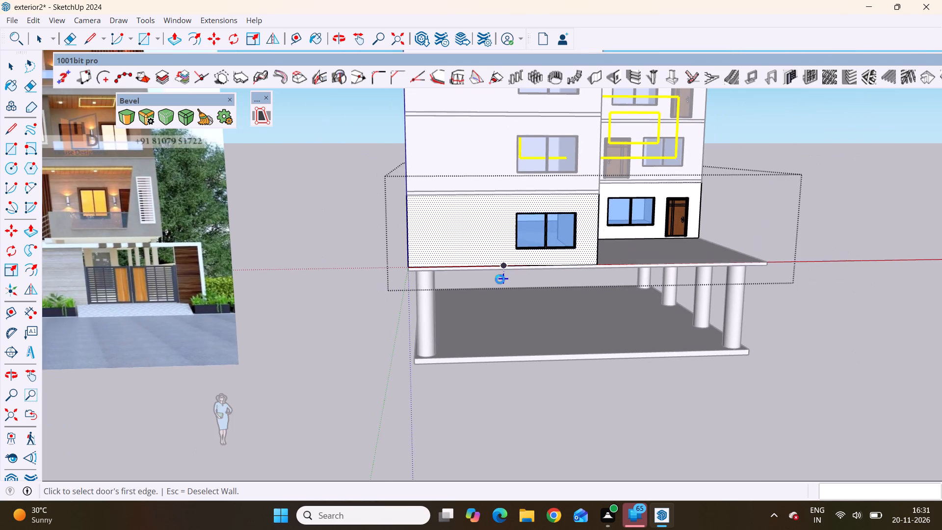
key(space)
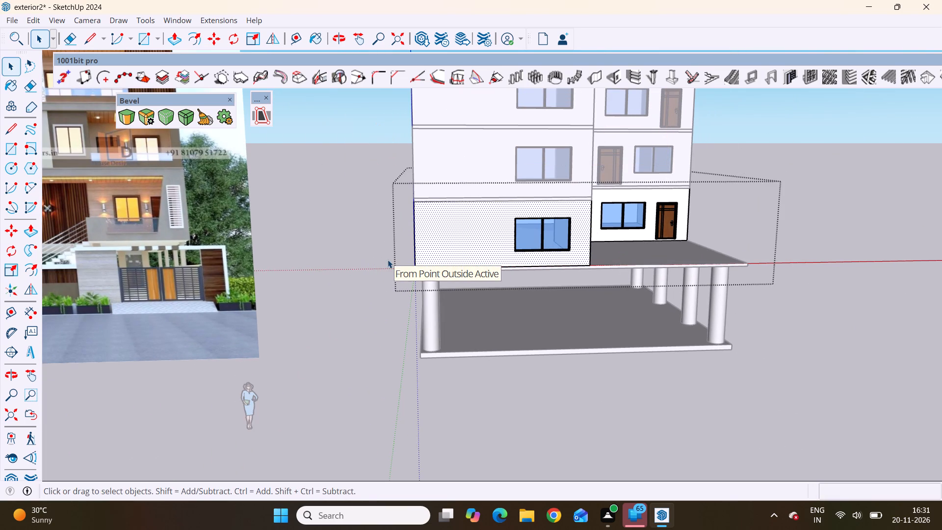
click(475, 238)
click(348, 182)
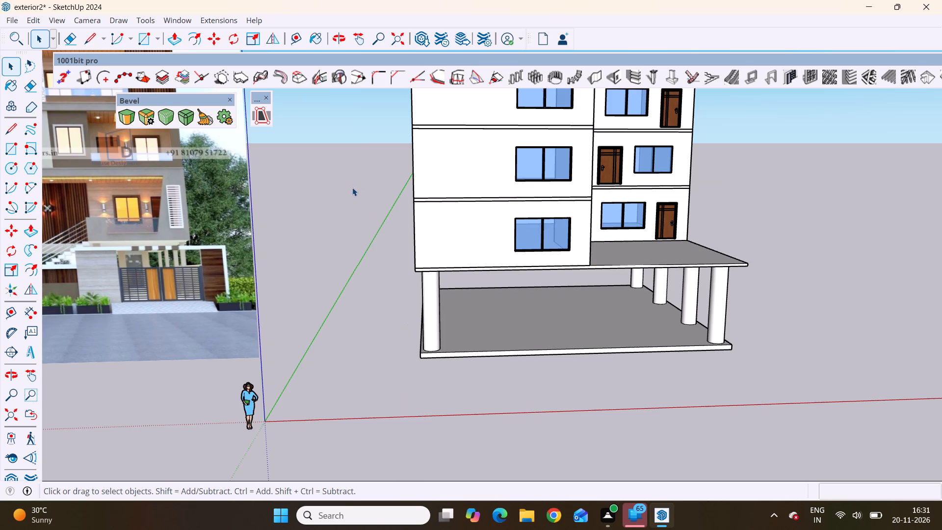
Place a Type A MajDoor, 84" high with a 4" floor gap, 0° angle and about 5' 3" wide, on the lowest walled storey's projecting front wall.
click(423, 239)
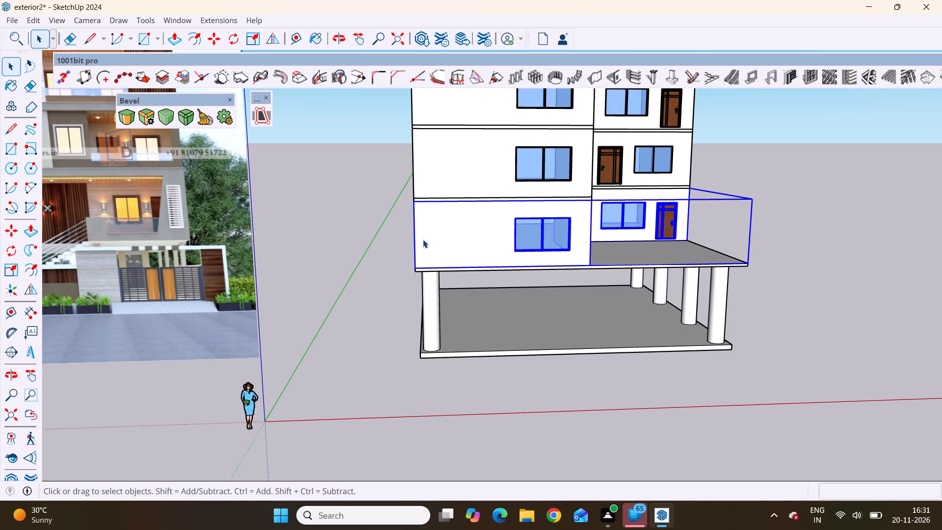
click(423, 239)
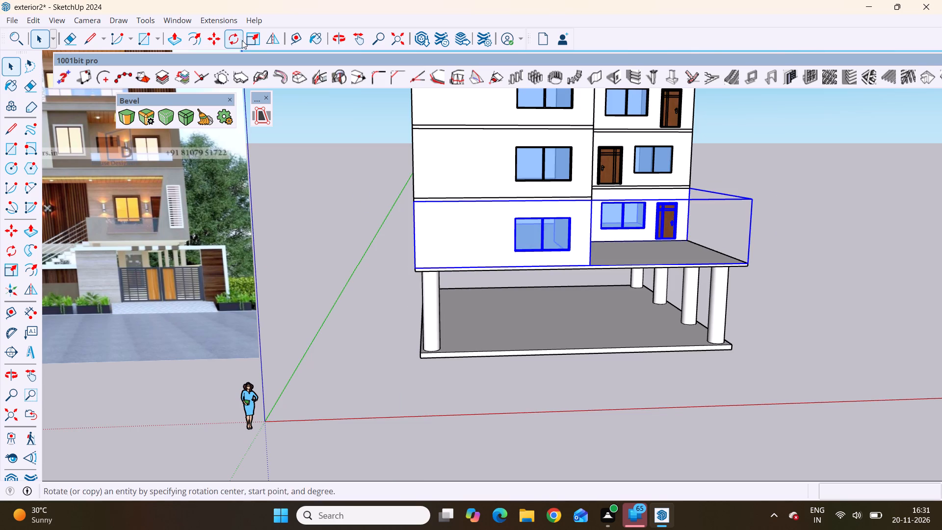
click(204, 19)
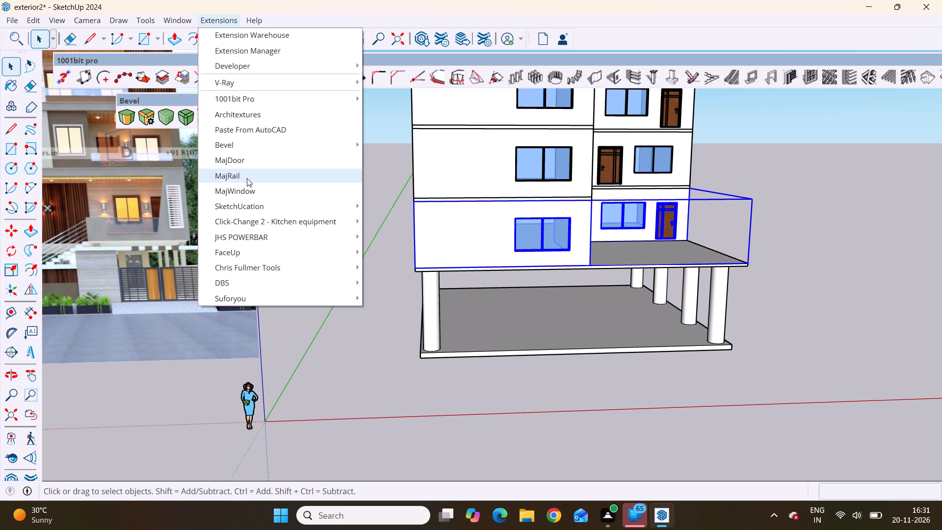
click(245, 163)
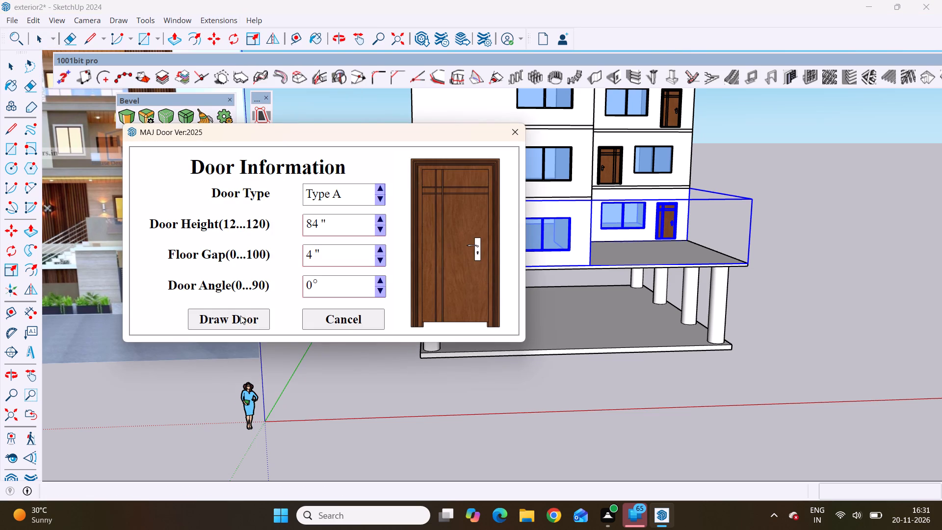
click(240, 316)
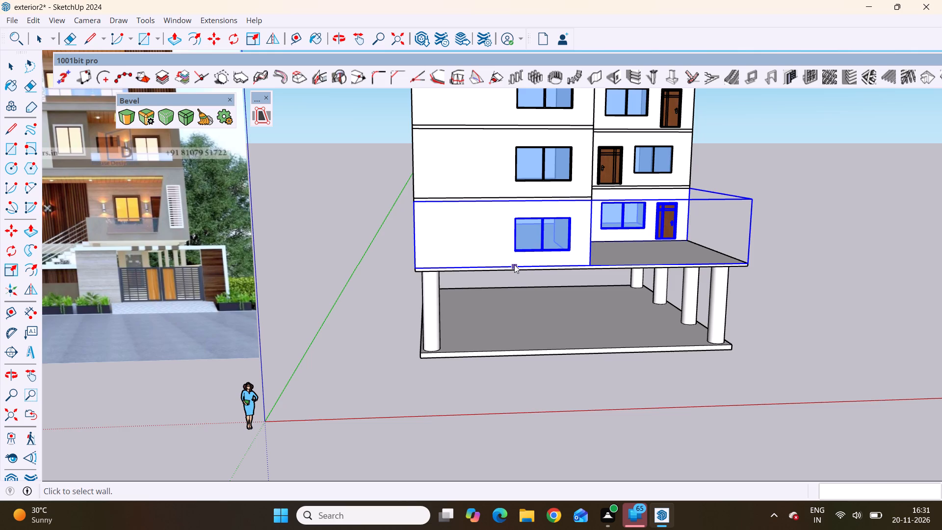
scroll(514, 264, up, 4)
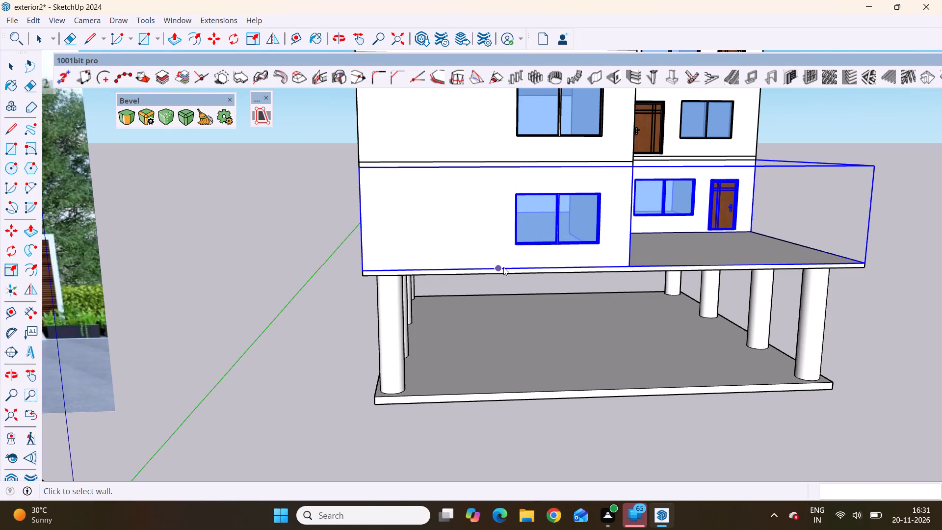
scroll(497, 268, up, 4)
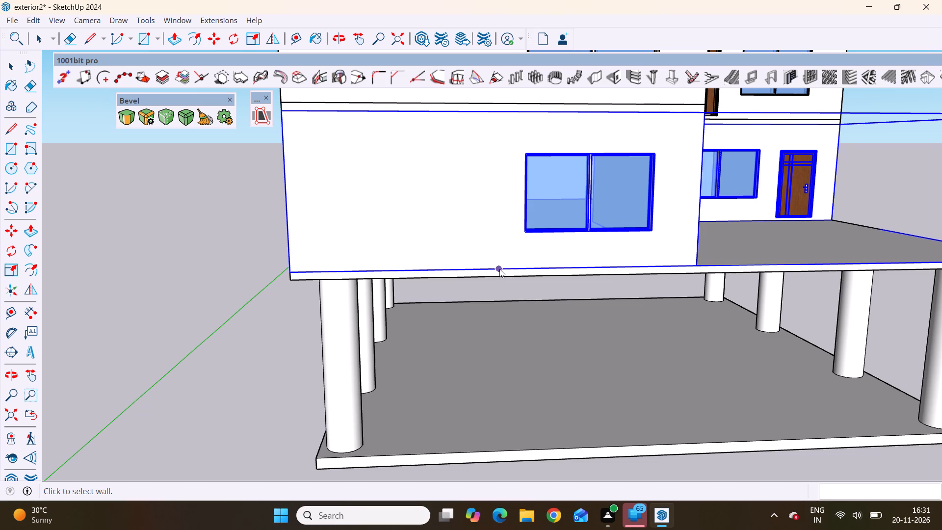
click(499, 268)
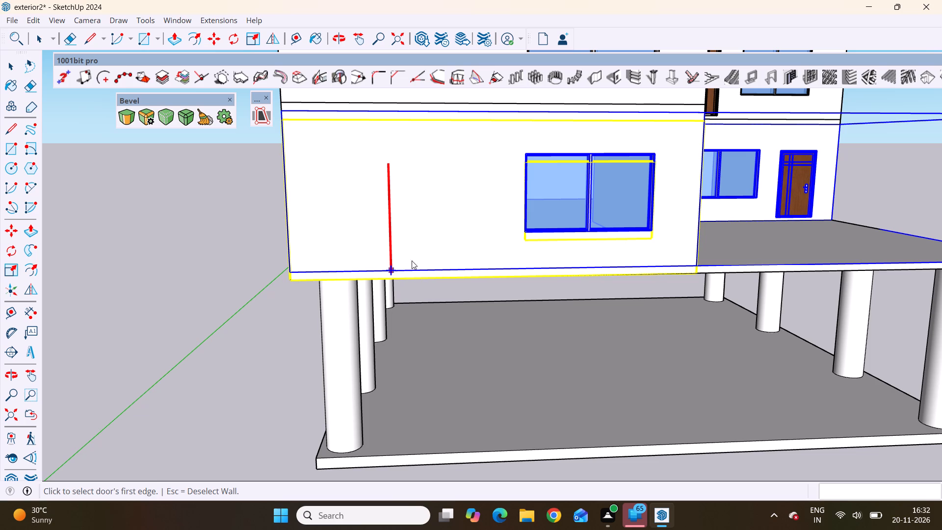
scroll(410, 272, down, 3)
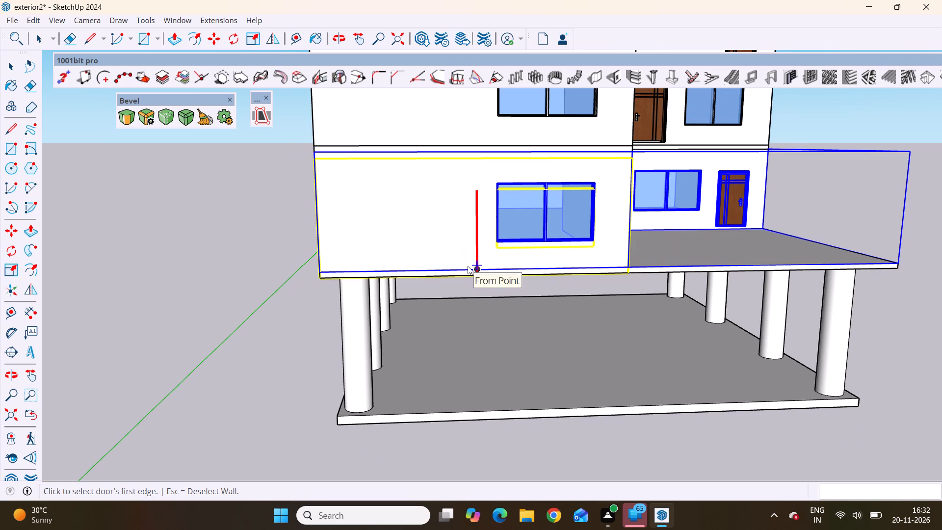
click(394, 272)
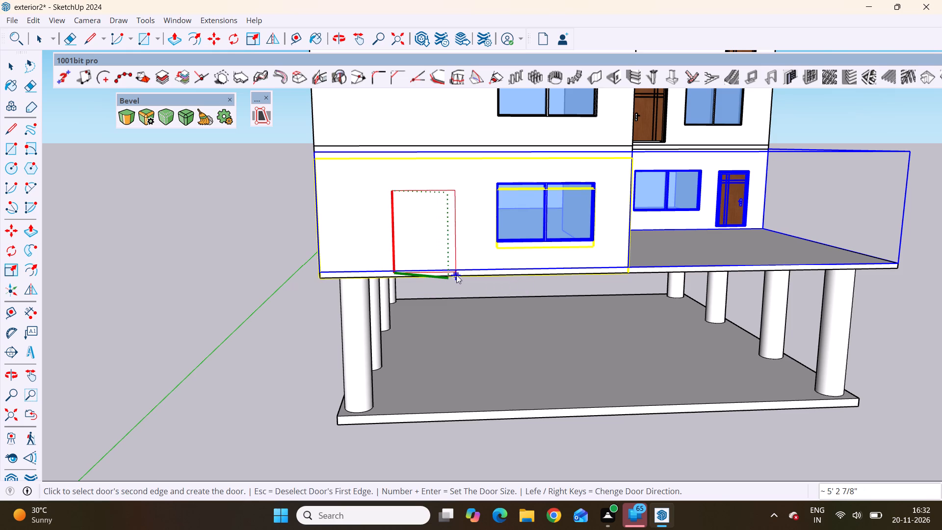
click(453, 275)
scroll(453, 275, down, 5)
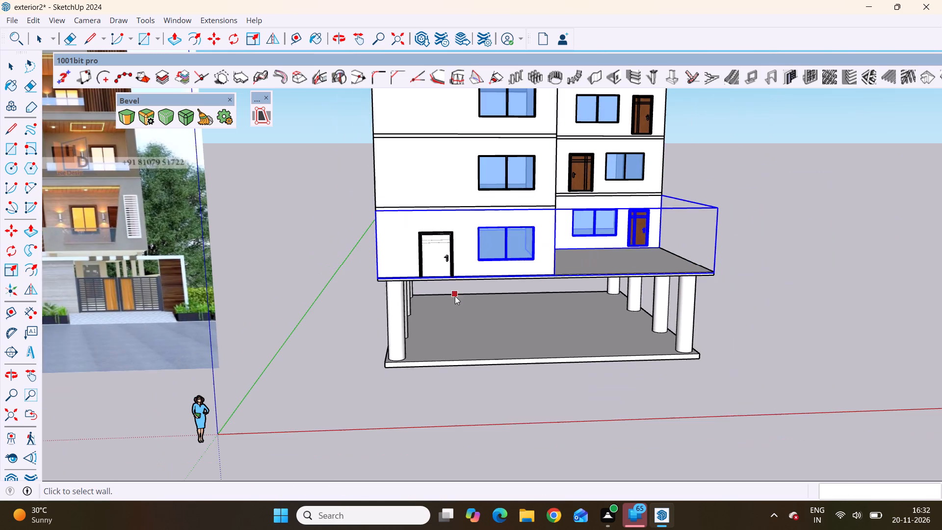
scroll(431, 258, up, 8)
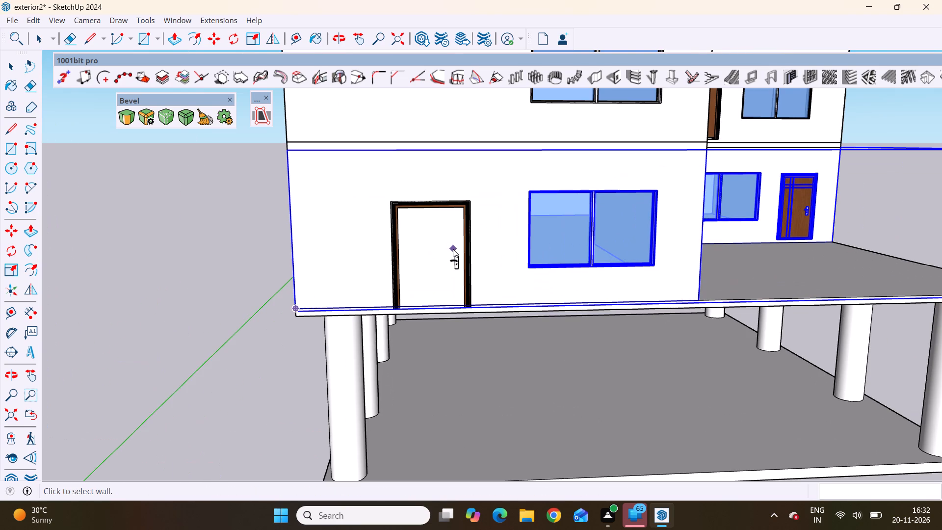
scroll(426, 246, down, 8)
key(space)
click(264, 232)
Examine the new door's panel, frame and opening in the lowest walled storey's projecting front wall.
scroll(432, 254, up, 2)
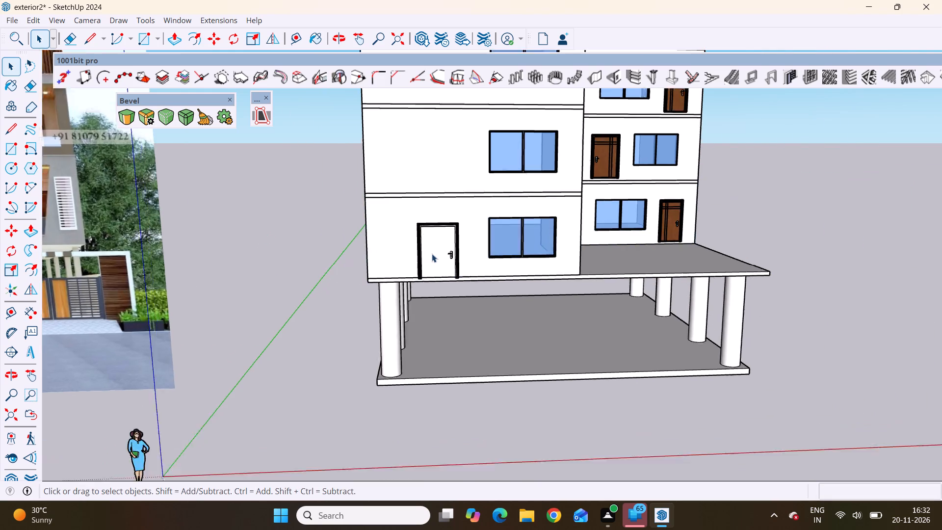
scroll(432, 254, up, 1)
middle_drag(446, 252, 484, 276)
scroll(485, 283, up, 7)
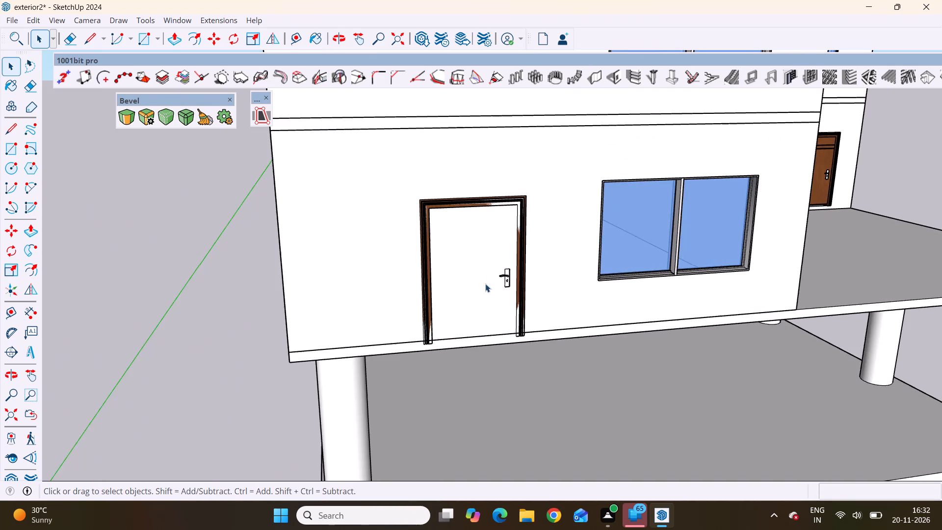
click(457, 261)
scroll(480, 260, down, 3)
middle_drag(483, 256, 444, 263)
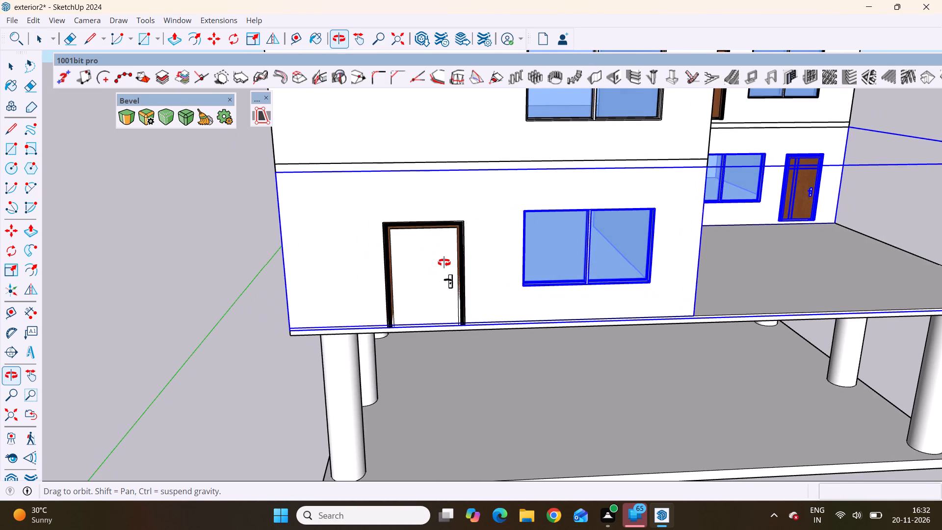
middle_drag(444, 263, 445, 263)
scroll(449, 275, up, 4)
scroll(460, 272, down, 5)
middle_drag(419, 275, 425, 267)
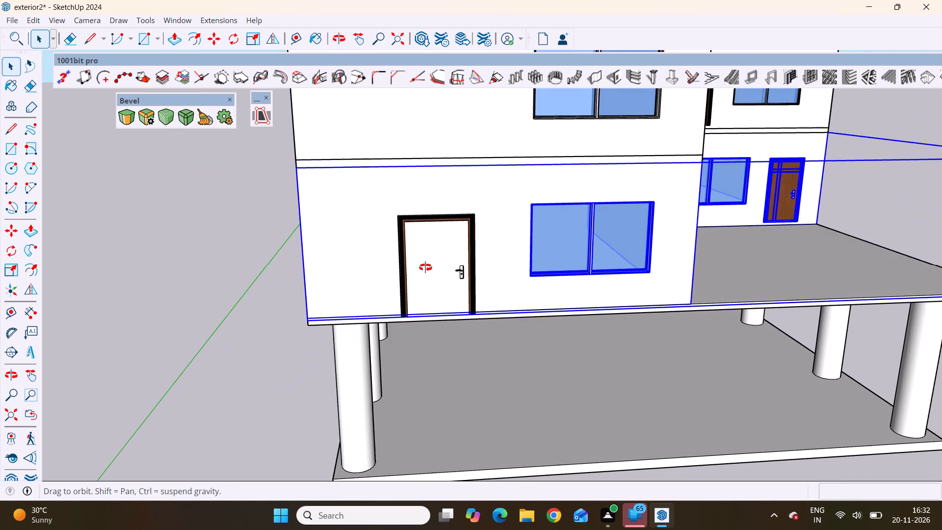
middle_drag(425, 267, 426, 265)
key(space)
click(152, 261)
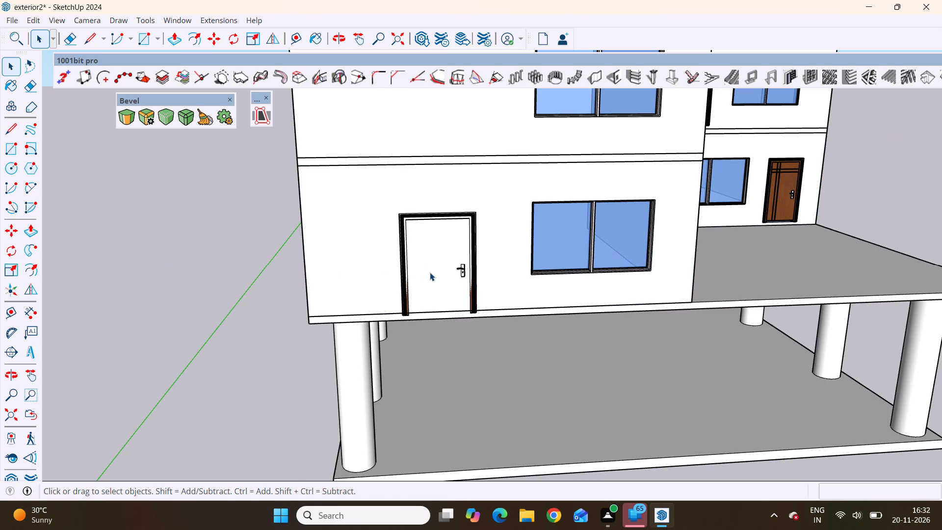
click(430, 271)
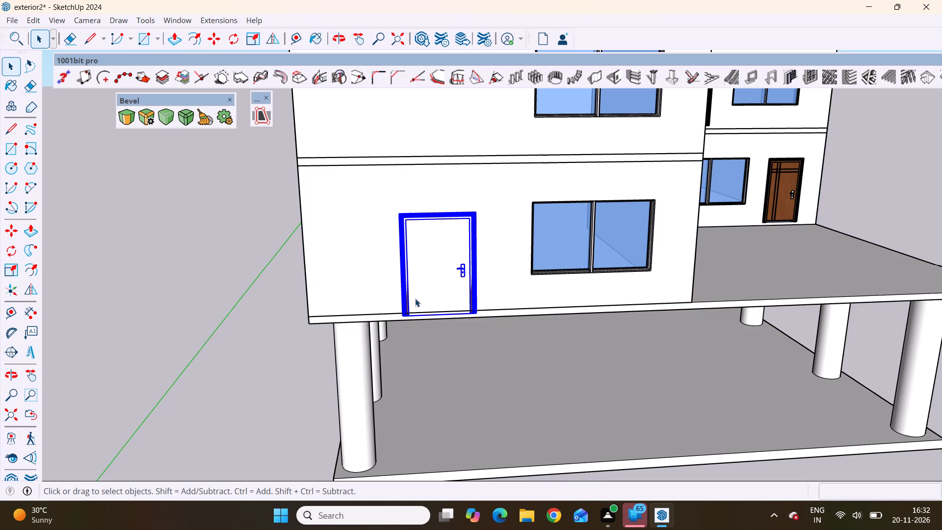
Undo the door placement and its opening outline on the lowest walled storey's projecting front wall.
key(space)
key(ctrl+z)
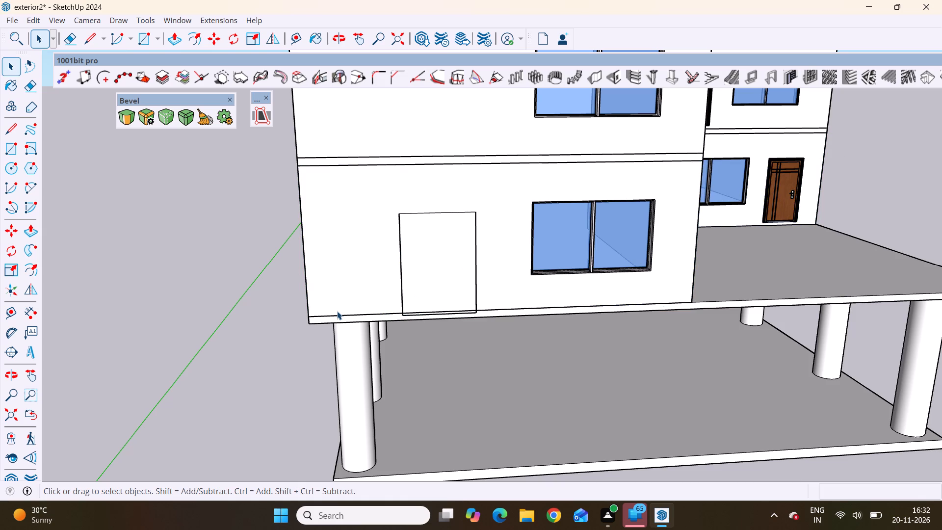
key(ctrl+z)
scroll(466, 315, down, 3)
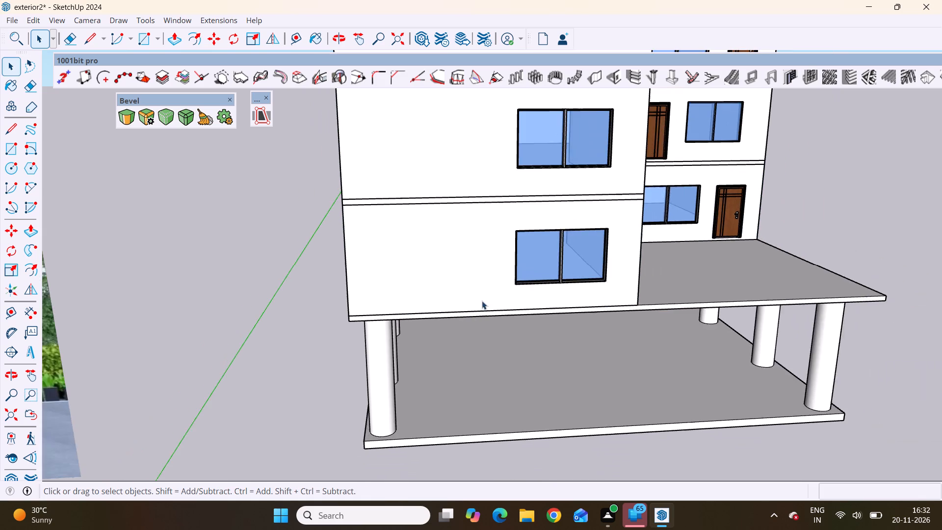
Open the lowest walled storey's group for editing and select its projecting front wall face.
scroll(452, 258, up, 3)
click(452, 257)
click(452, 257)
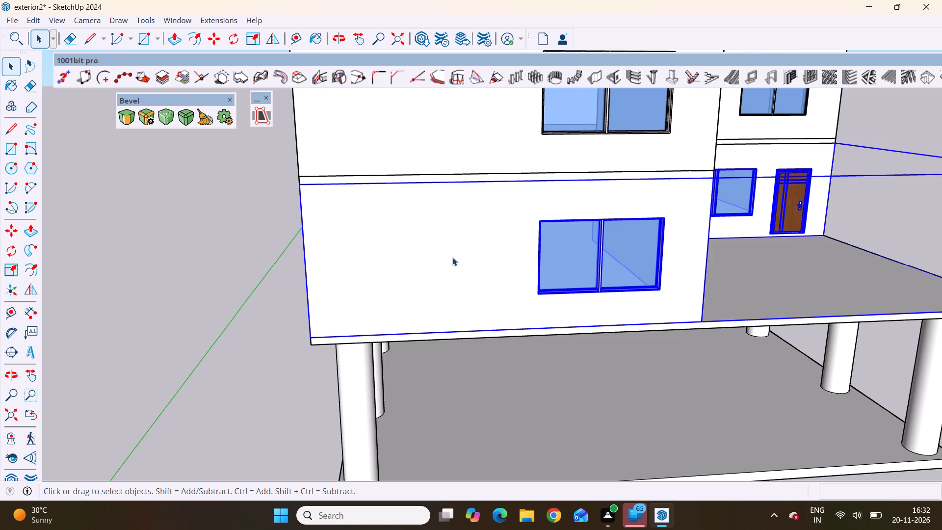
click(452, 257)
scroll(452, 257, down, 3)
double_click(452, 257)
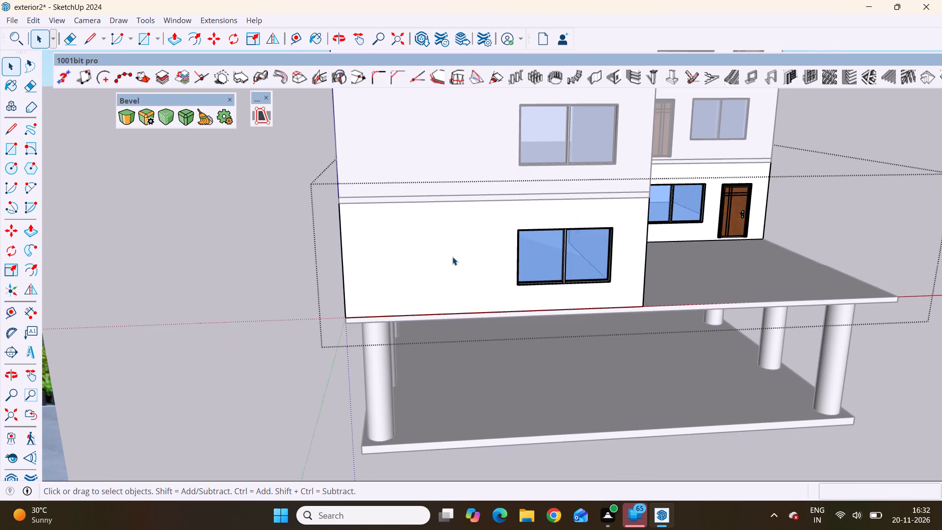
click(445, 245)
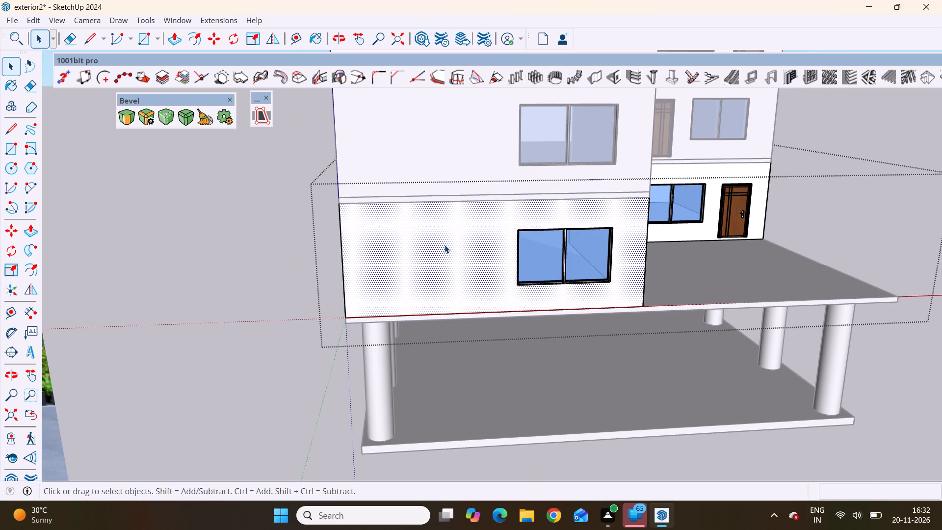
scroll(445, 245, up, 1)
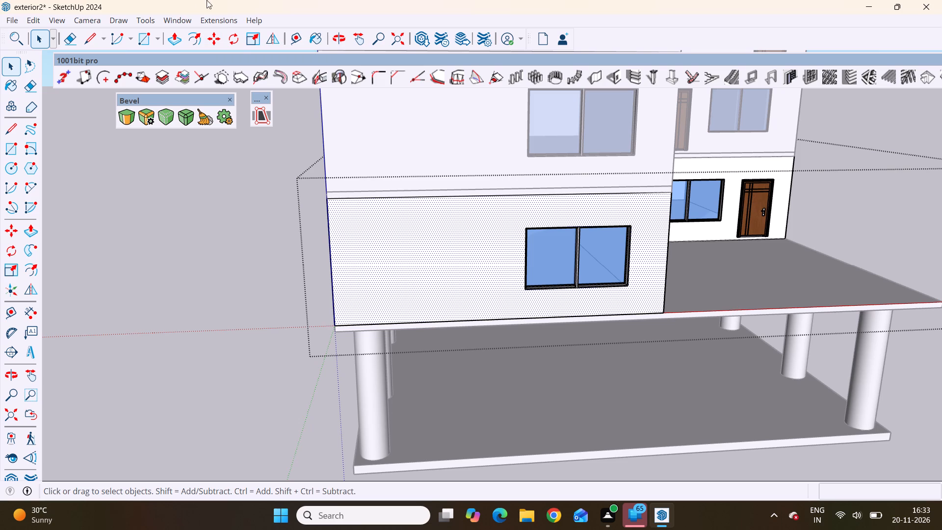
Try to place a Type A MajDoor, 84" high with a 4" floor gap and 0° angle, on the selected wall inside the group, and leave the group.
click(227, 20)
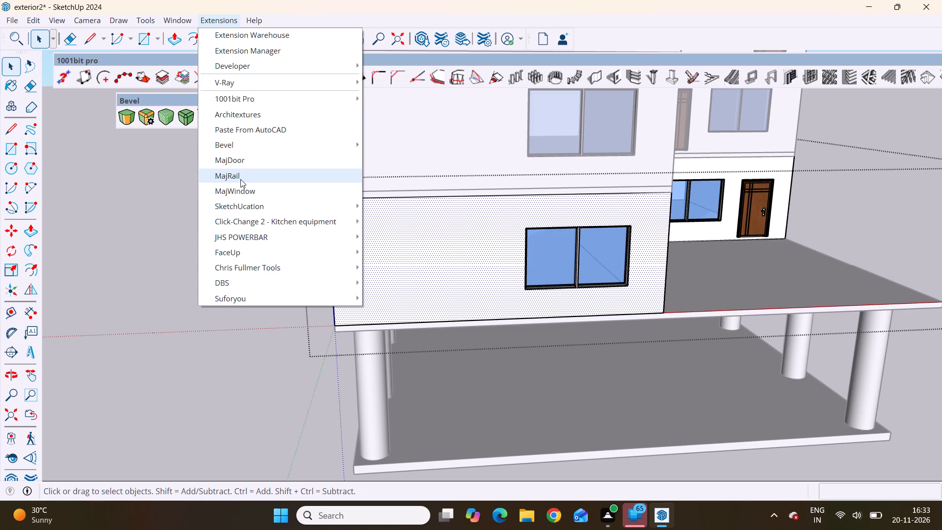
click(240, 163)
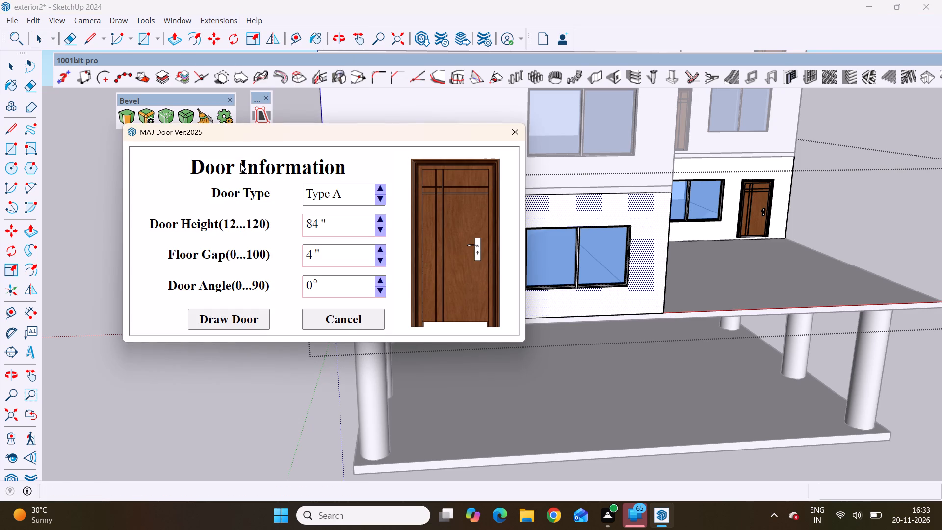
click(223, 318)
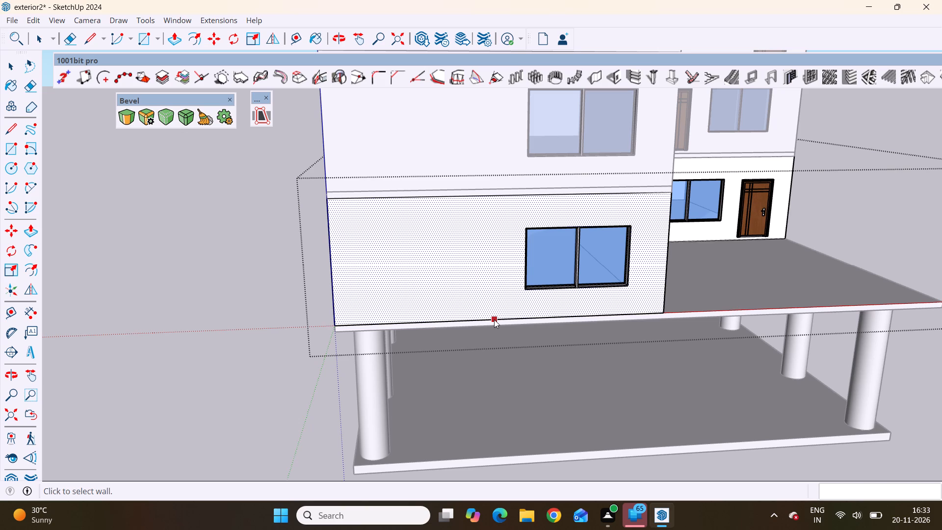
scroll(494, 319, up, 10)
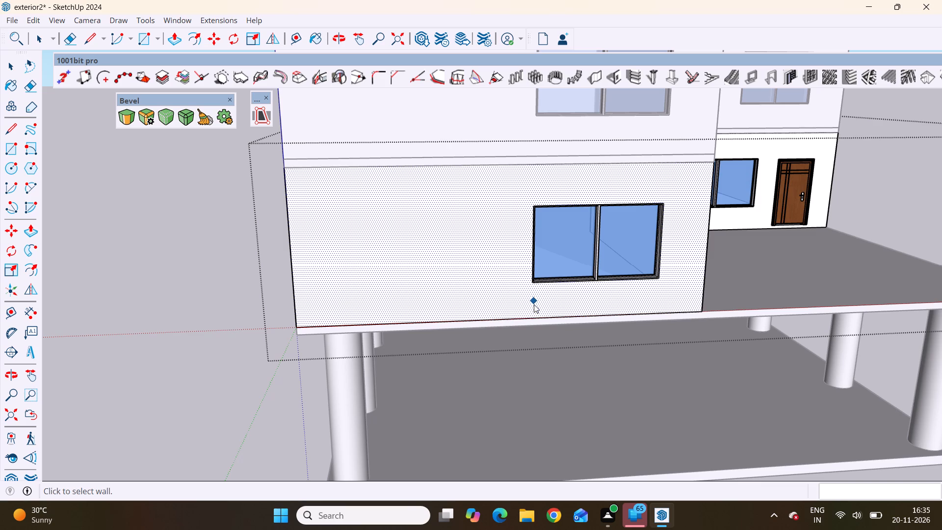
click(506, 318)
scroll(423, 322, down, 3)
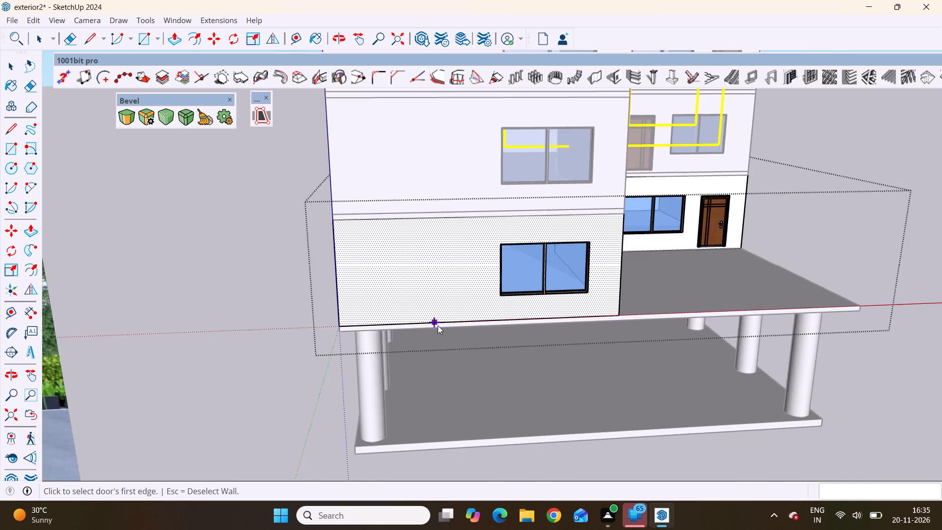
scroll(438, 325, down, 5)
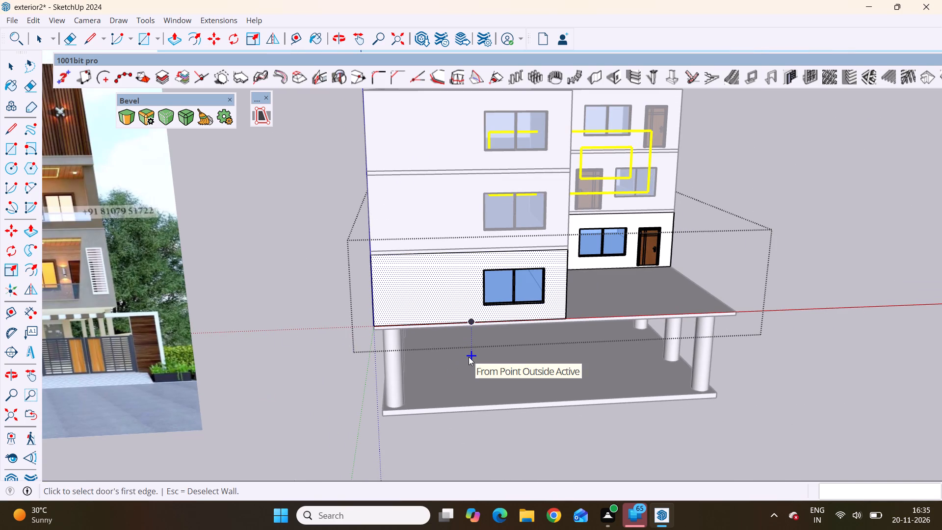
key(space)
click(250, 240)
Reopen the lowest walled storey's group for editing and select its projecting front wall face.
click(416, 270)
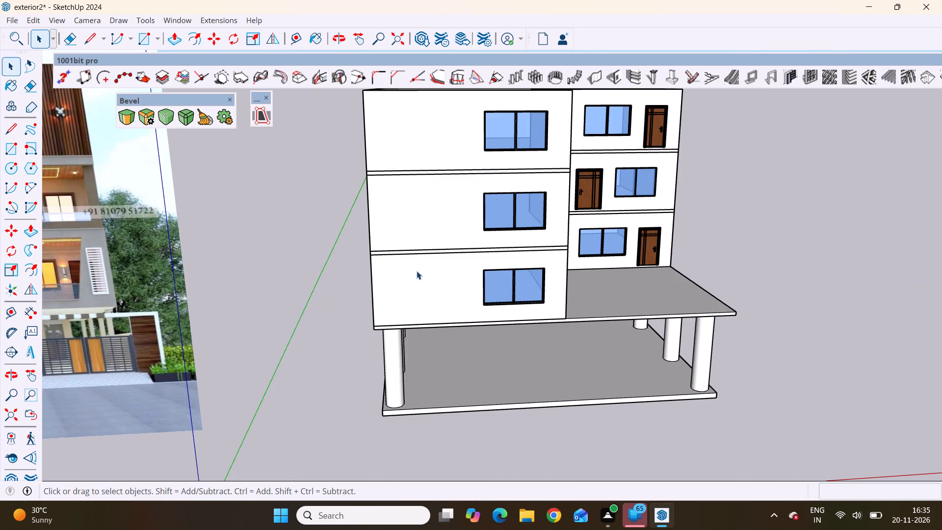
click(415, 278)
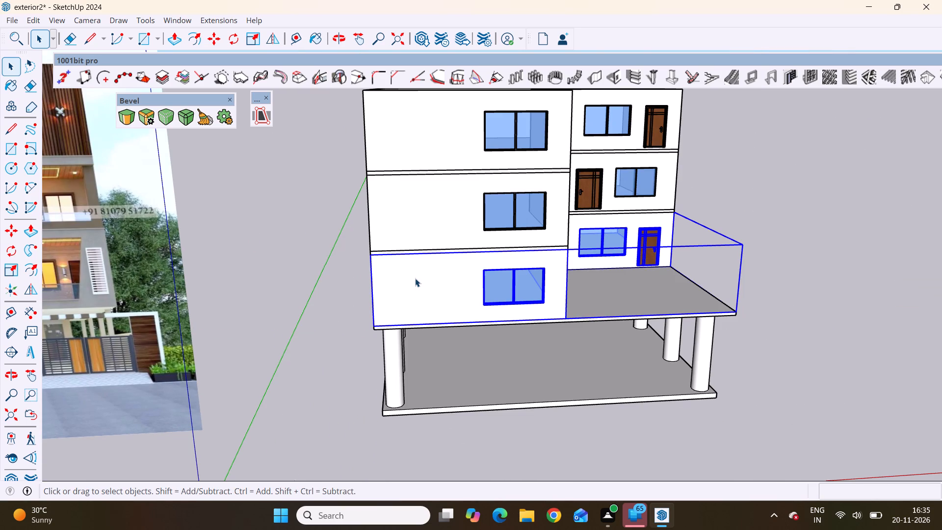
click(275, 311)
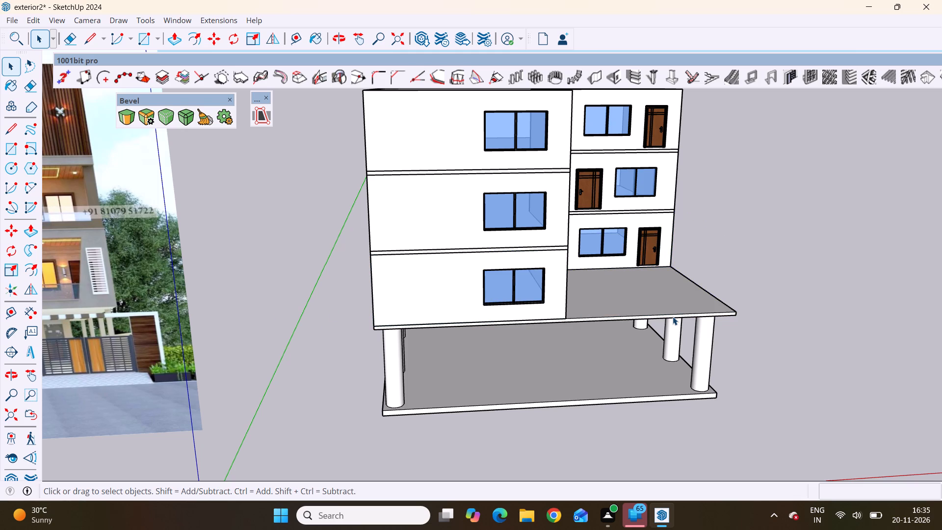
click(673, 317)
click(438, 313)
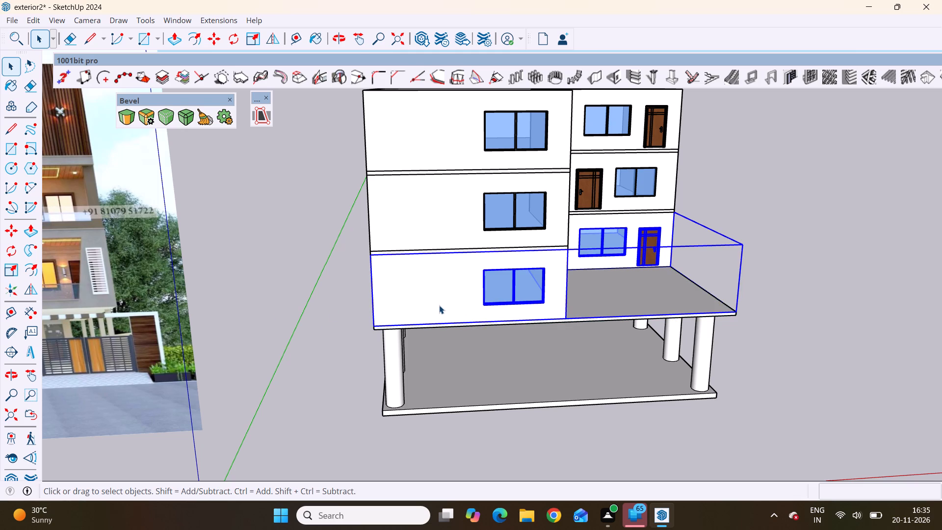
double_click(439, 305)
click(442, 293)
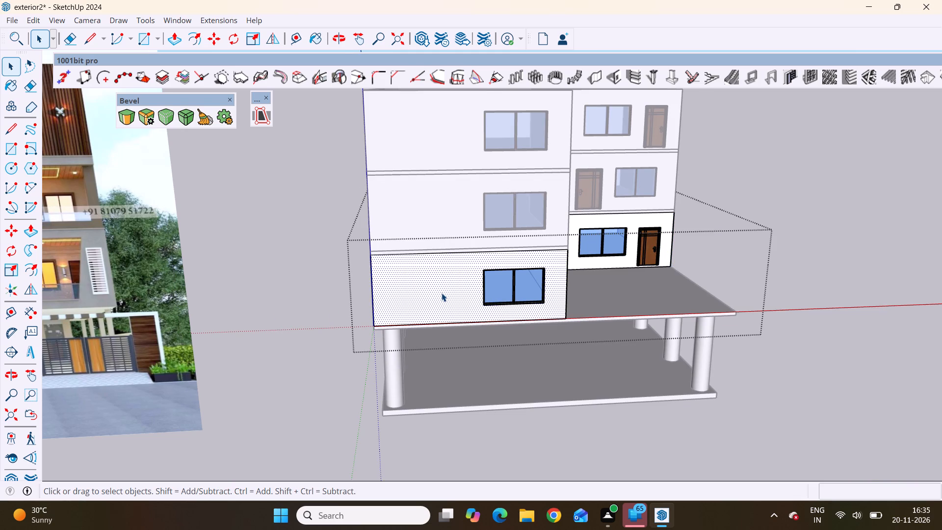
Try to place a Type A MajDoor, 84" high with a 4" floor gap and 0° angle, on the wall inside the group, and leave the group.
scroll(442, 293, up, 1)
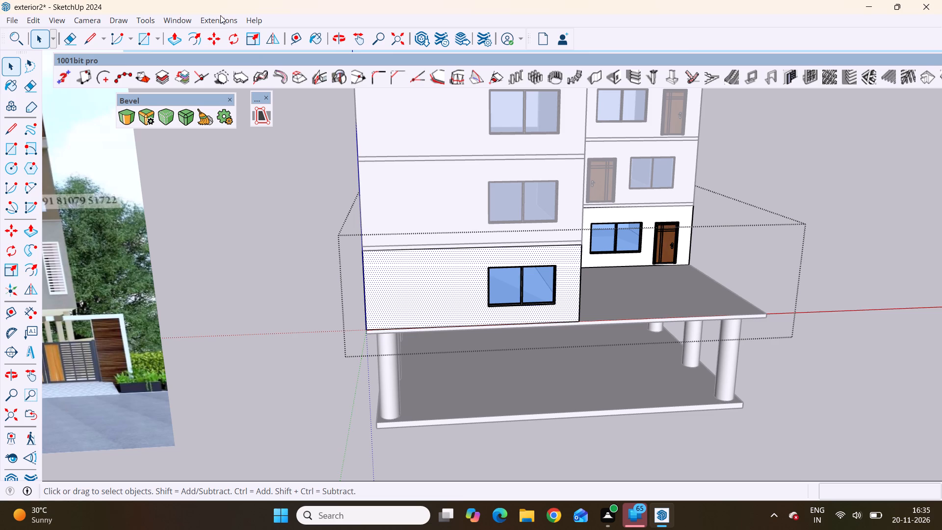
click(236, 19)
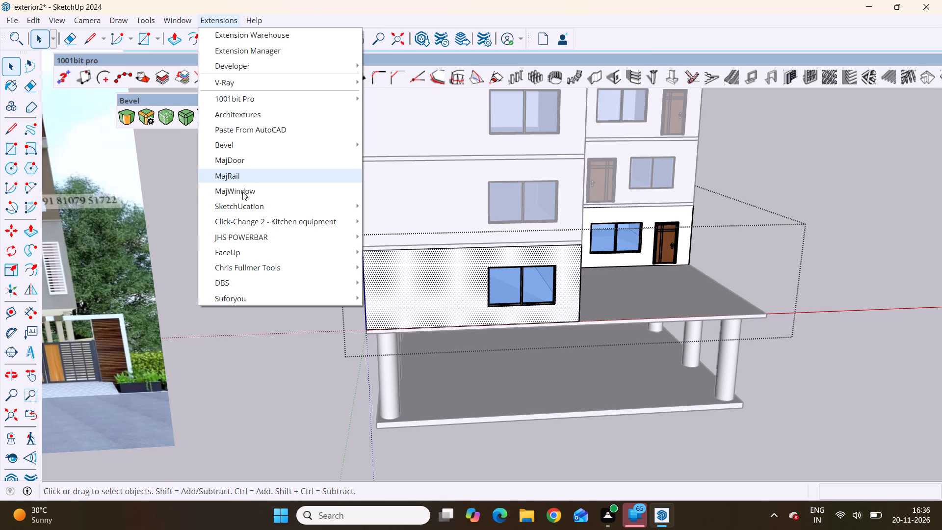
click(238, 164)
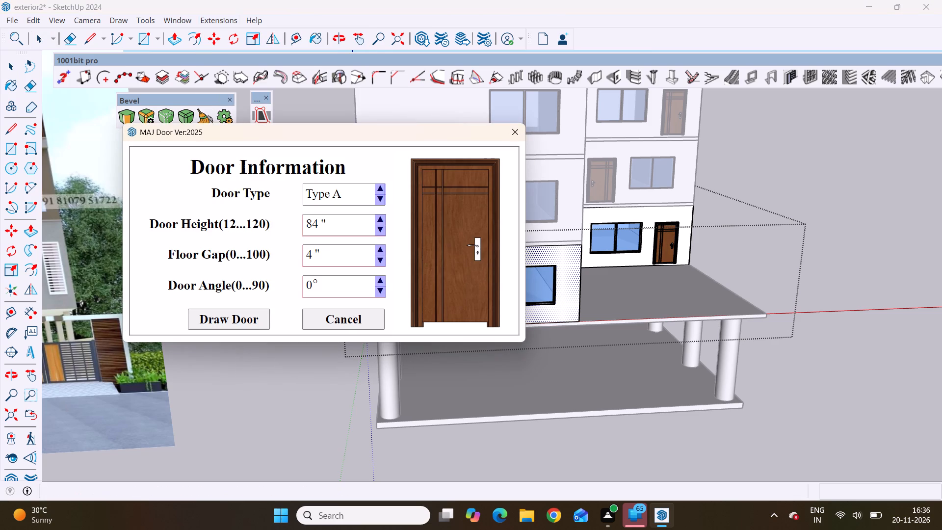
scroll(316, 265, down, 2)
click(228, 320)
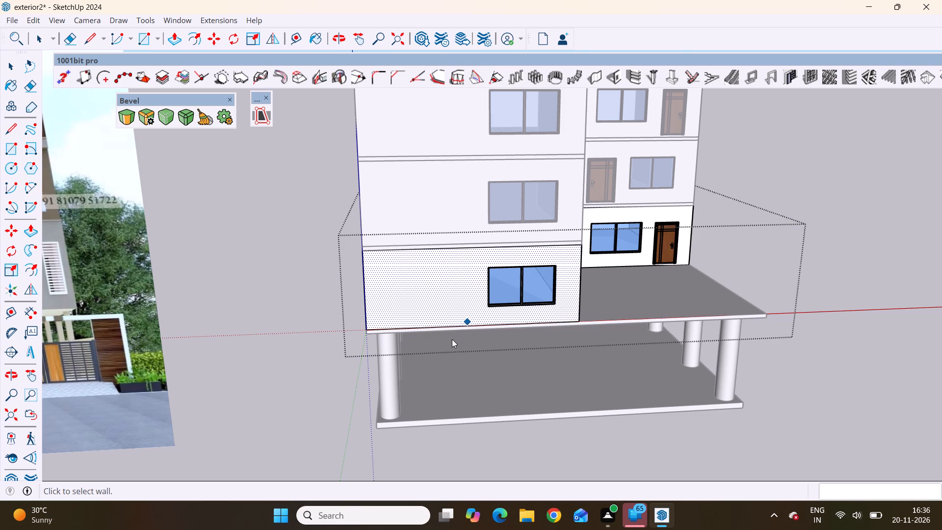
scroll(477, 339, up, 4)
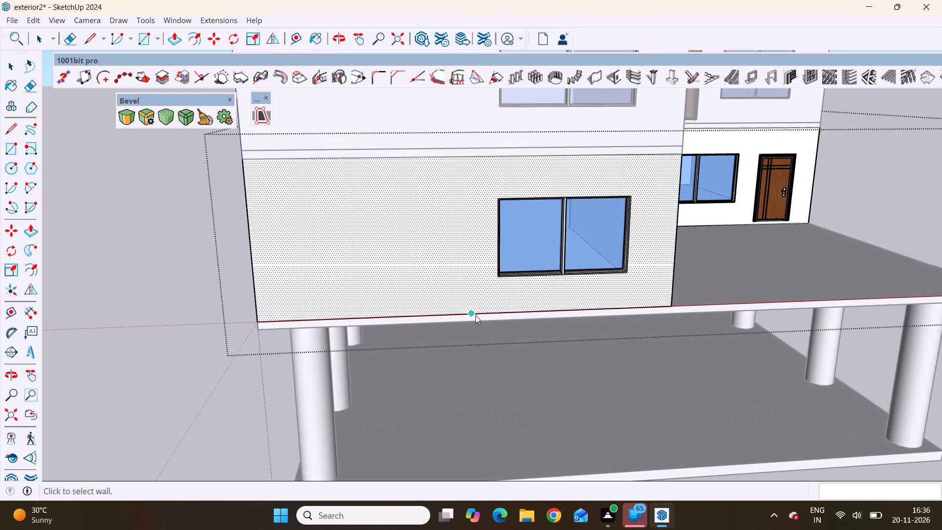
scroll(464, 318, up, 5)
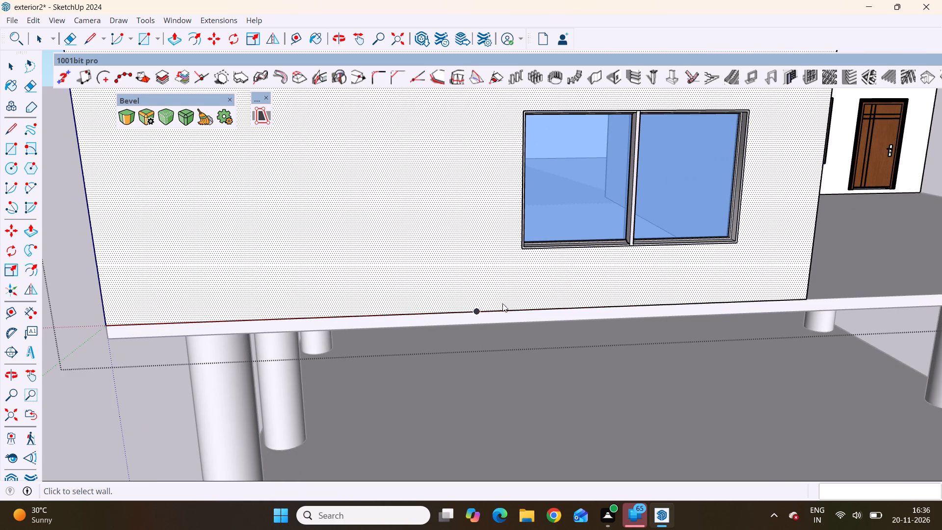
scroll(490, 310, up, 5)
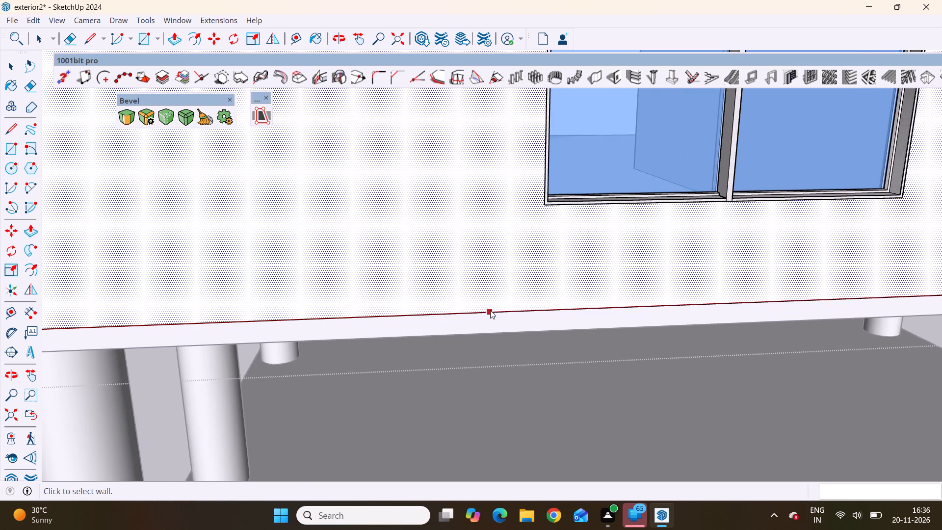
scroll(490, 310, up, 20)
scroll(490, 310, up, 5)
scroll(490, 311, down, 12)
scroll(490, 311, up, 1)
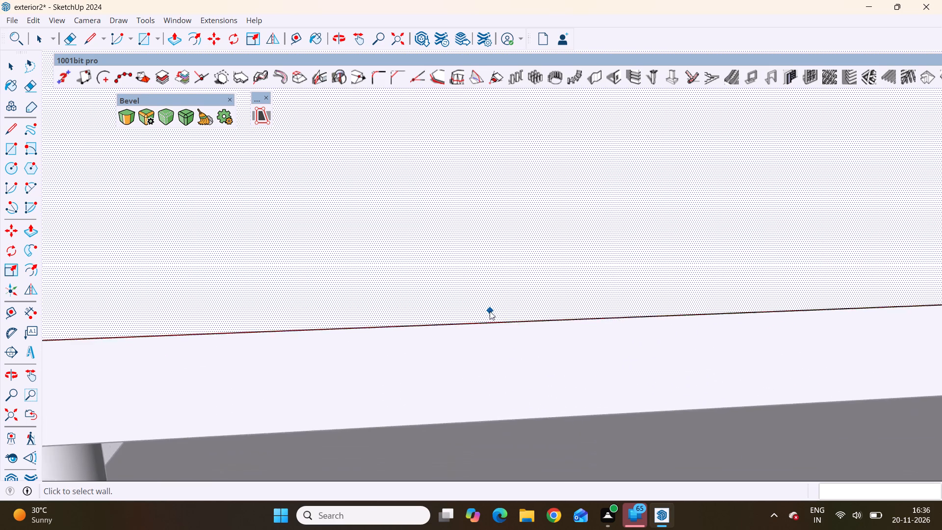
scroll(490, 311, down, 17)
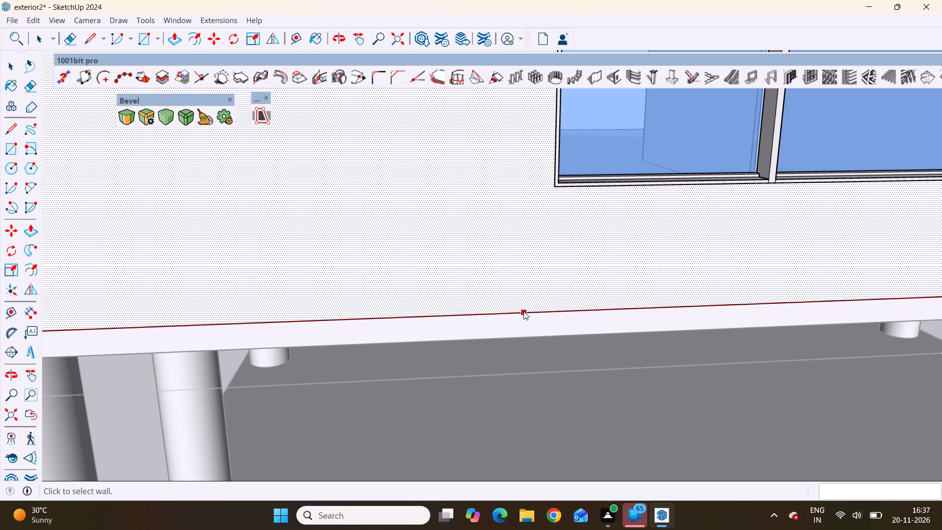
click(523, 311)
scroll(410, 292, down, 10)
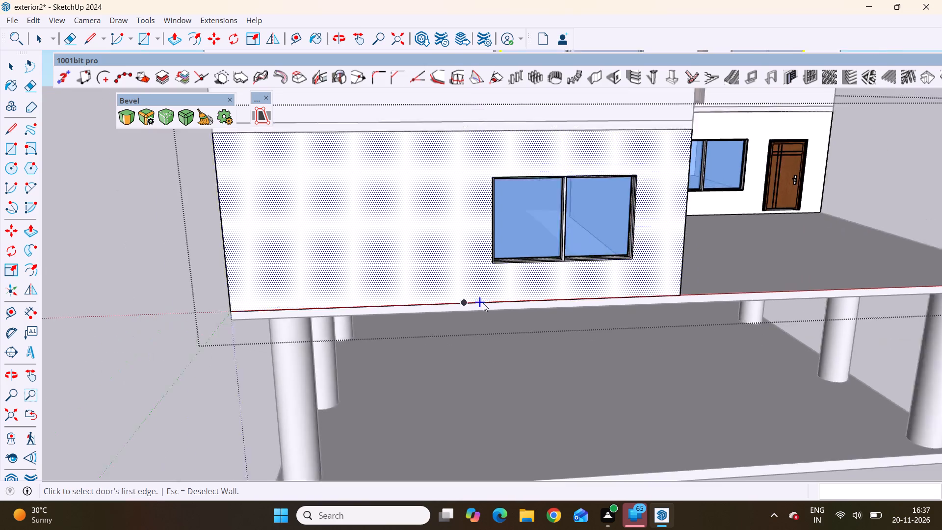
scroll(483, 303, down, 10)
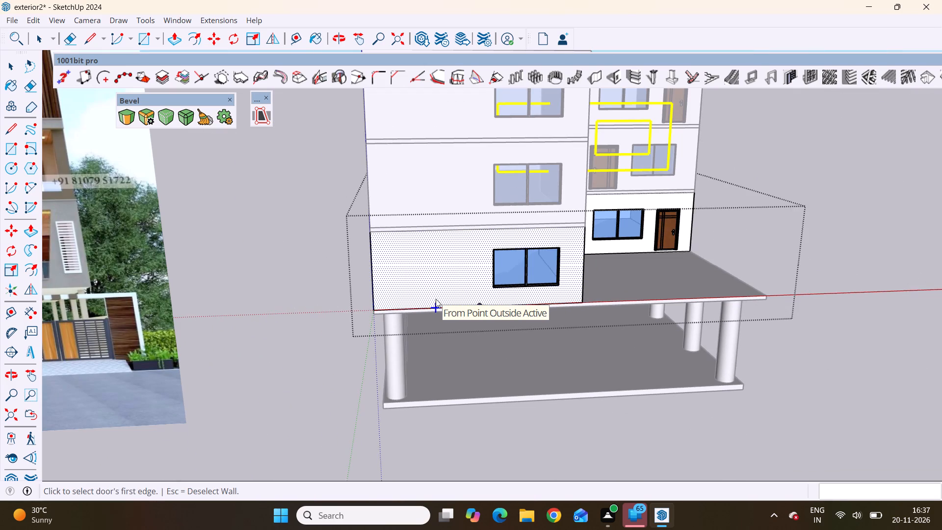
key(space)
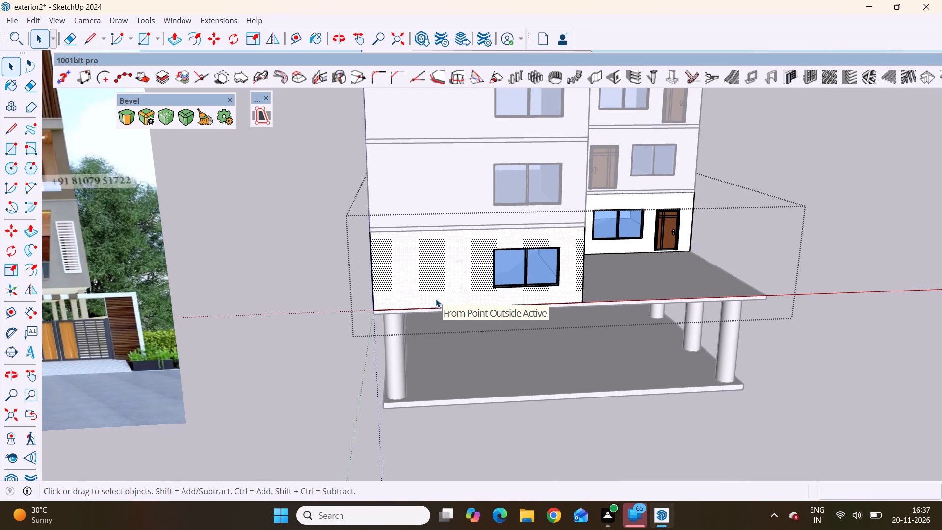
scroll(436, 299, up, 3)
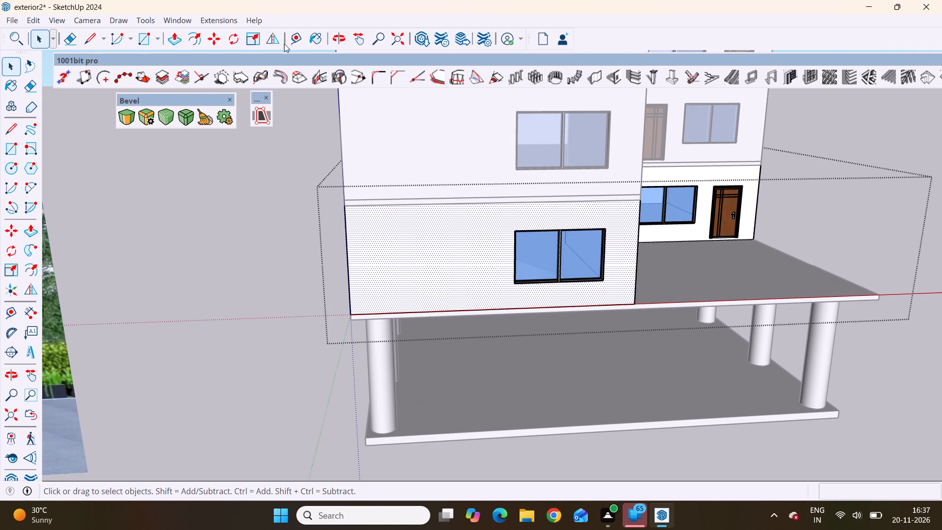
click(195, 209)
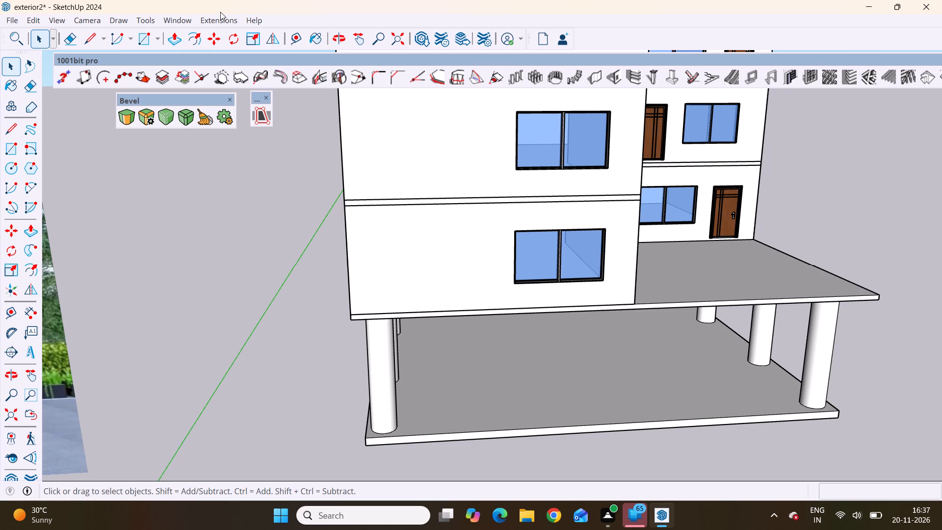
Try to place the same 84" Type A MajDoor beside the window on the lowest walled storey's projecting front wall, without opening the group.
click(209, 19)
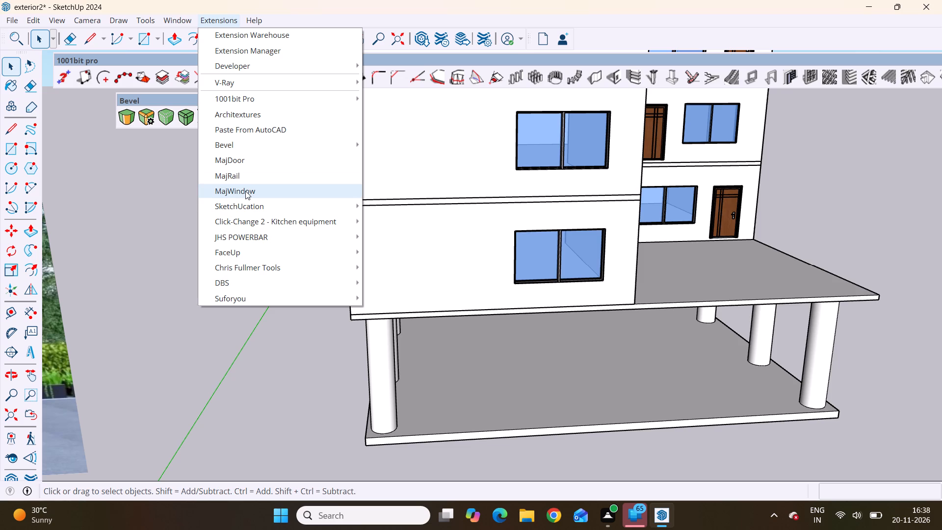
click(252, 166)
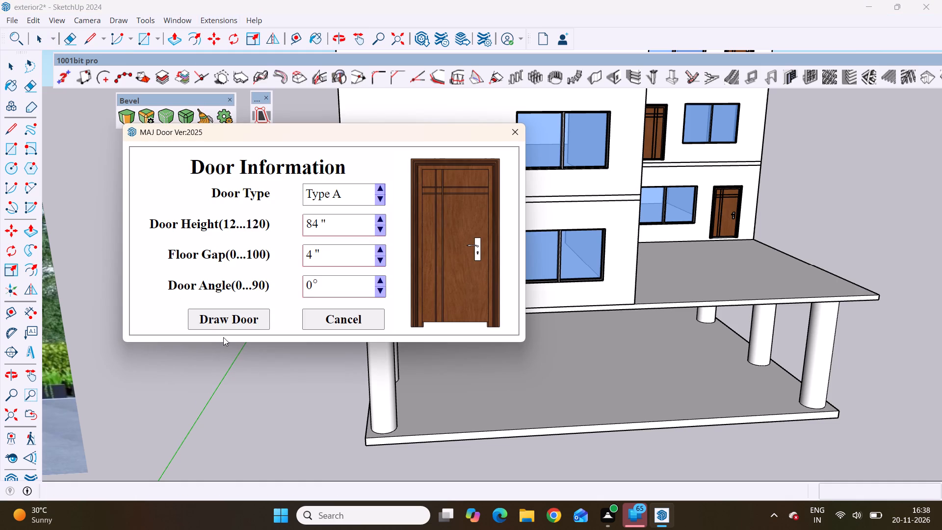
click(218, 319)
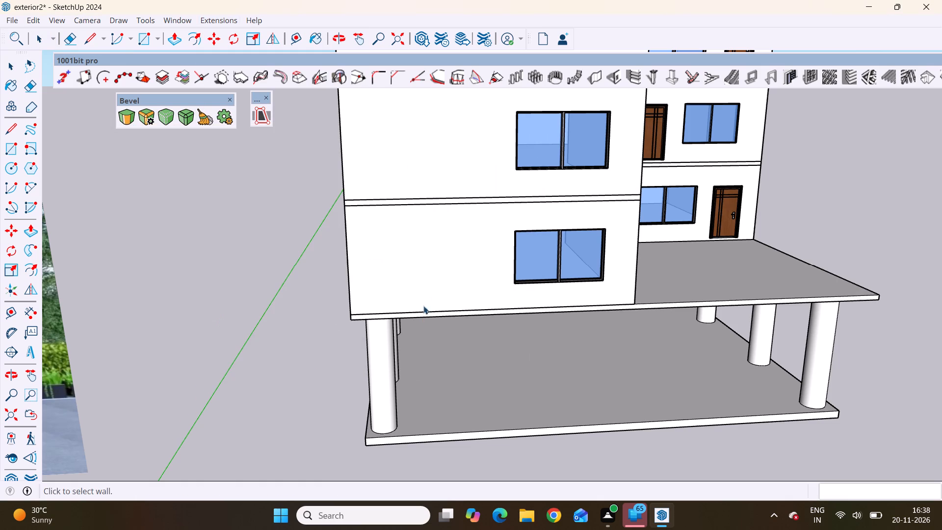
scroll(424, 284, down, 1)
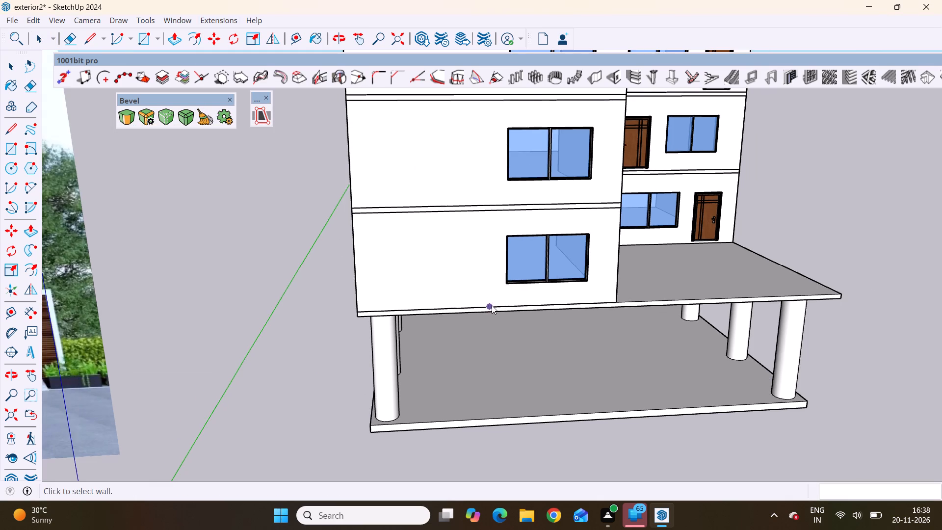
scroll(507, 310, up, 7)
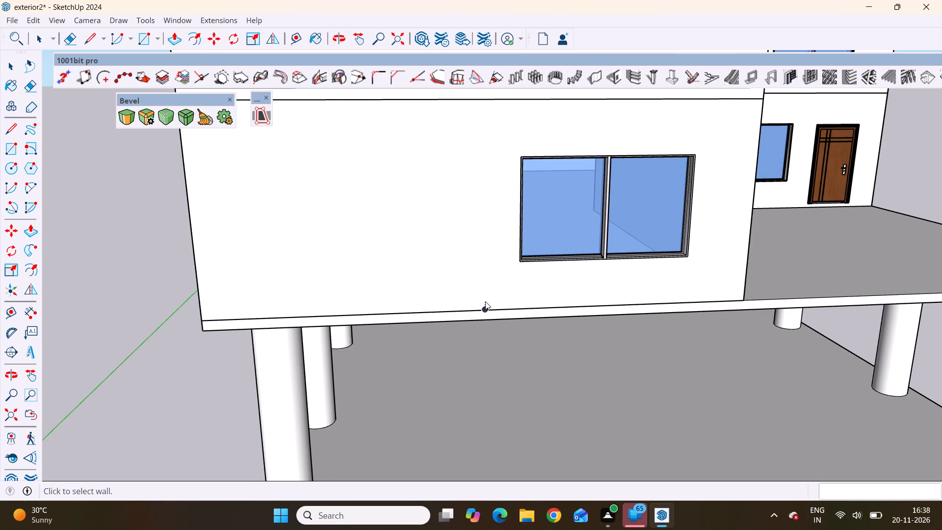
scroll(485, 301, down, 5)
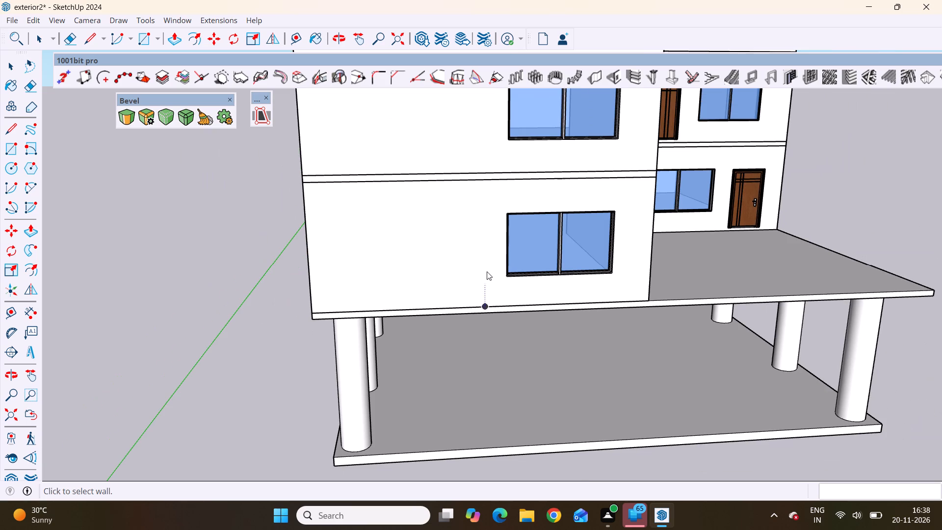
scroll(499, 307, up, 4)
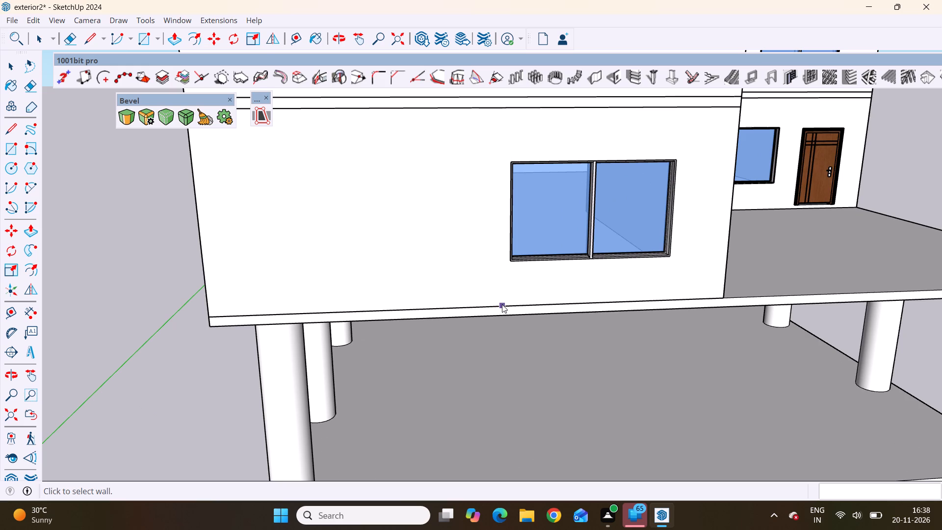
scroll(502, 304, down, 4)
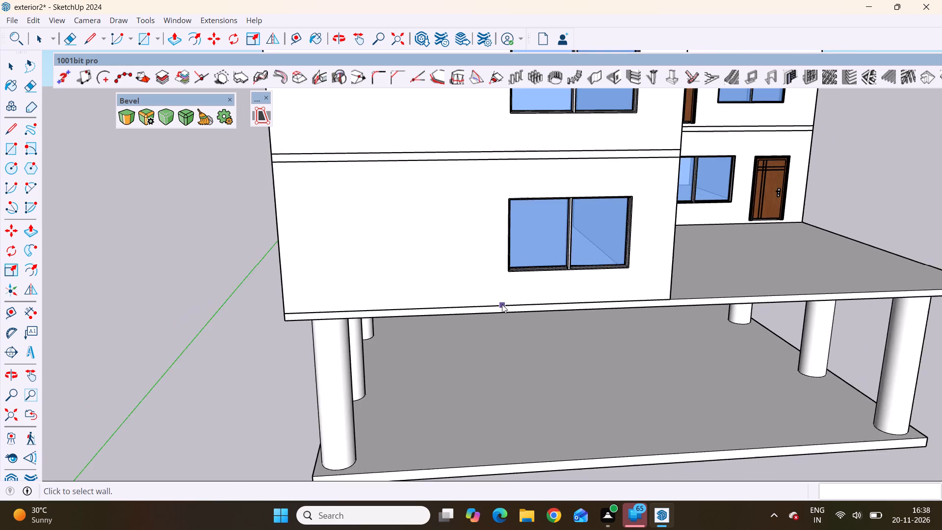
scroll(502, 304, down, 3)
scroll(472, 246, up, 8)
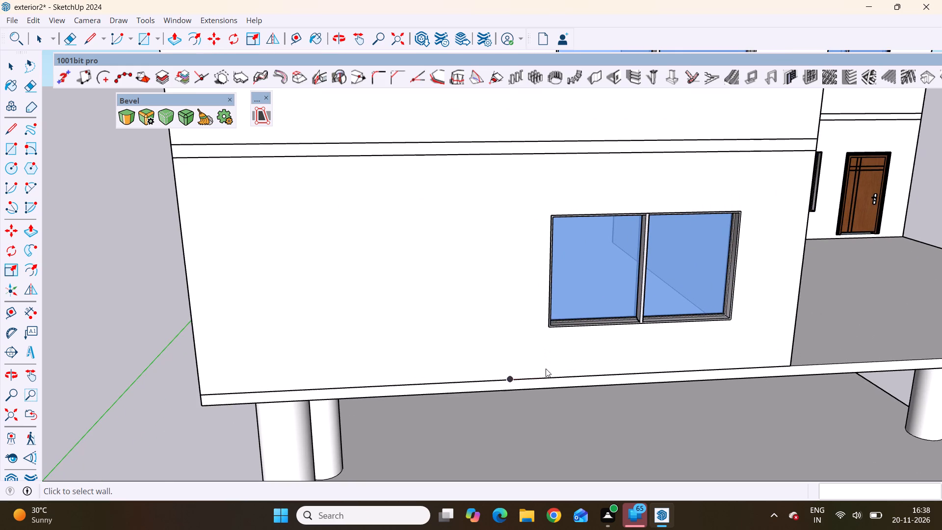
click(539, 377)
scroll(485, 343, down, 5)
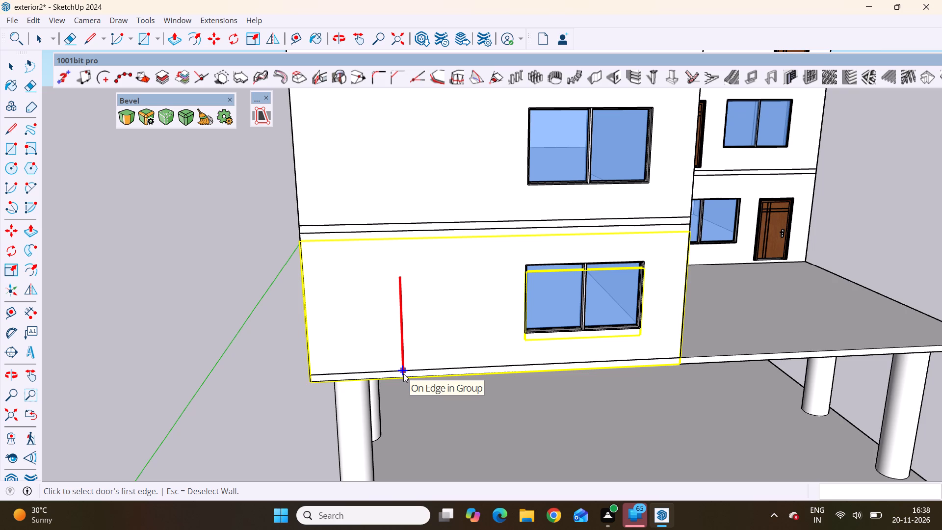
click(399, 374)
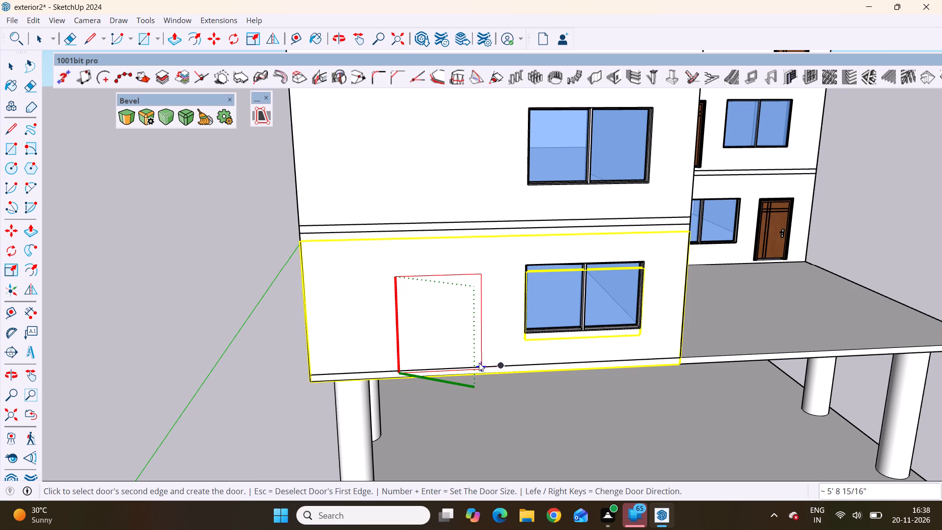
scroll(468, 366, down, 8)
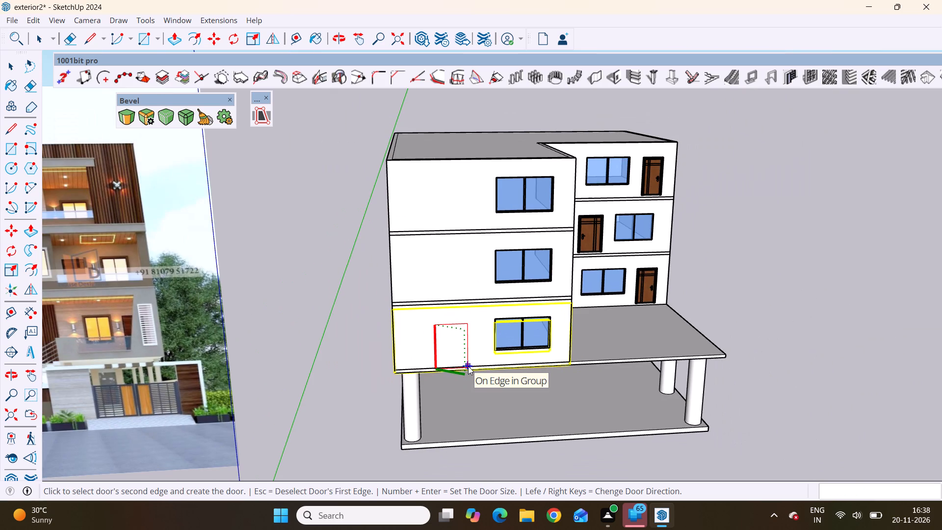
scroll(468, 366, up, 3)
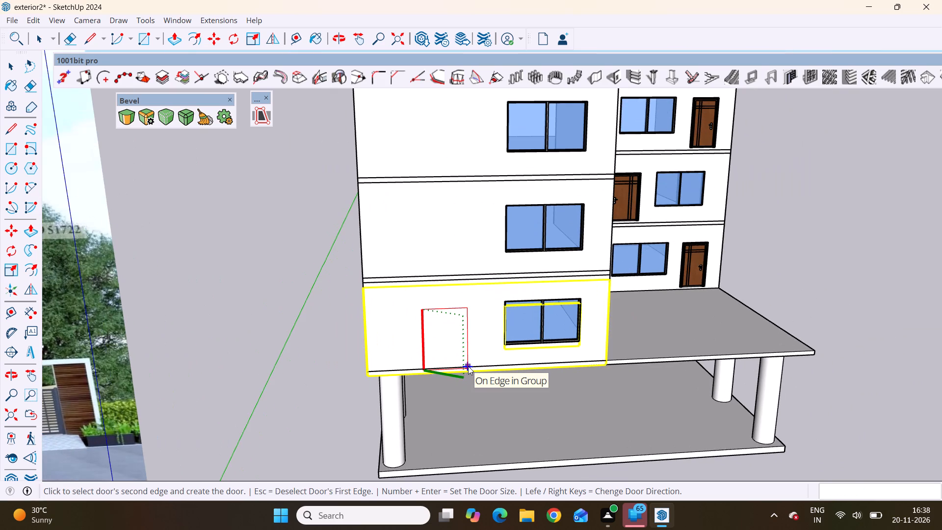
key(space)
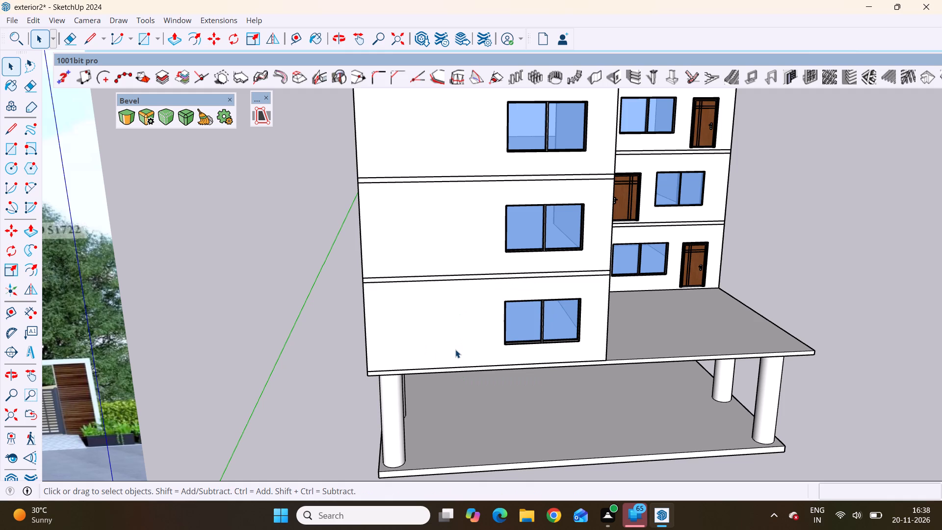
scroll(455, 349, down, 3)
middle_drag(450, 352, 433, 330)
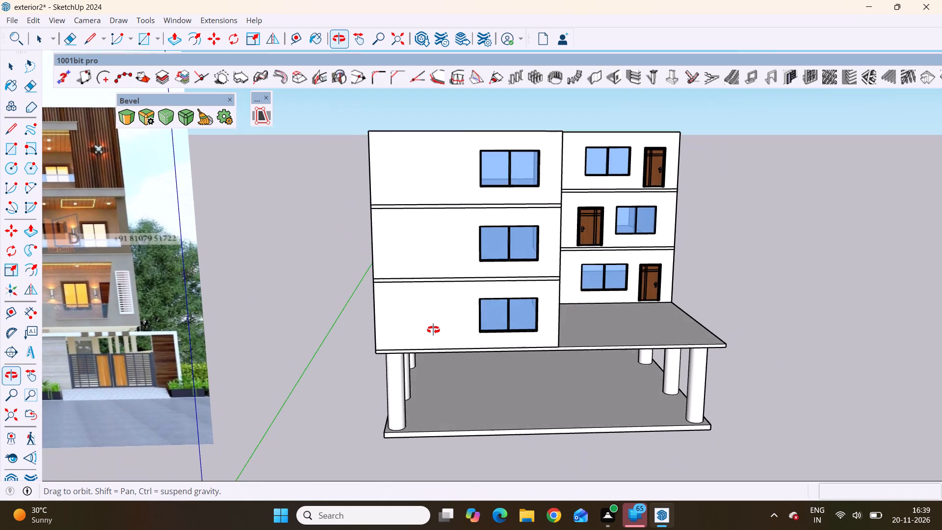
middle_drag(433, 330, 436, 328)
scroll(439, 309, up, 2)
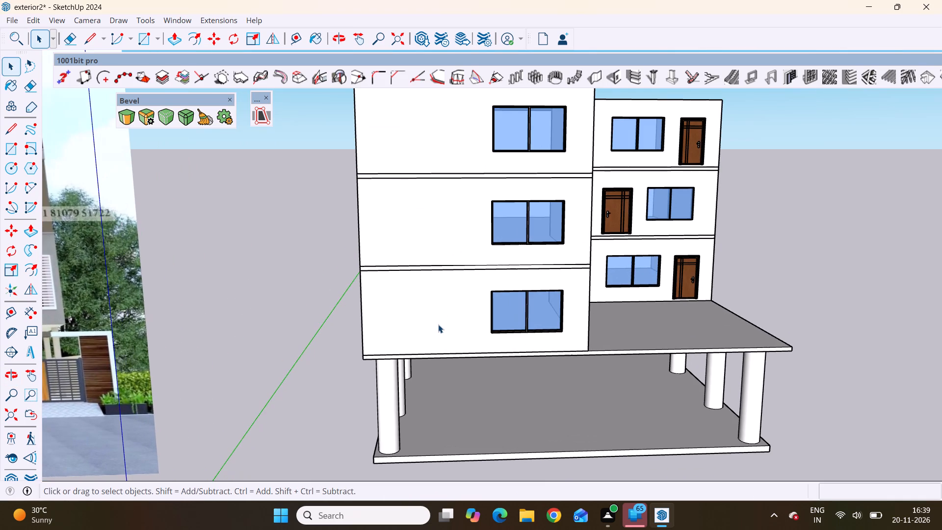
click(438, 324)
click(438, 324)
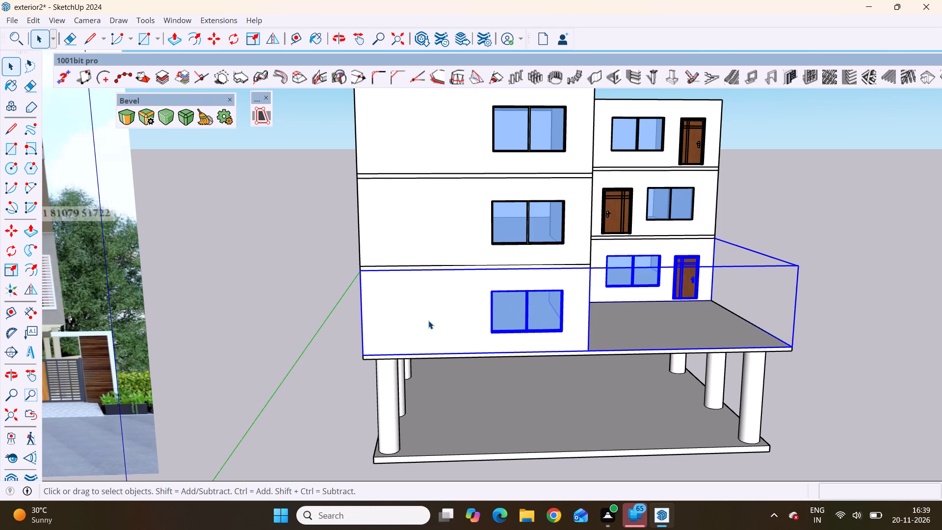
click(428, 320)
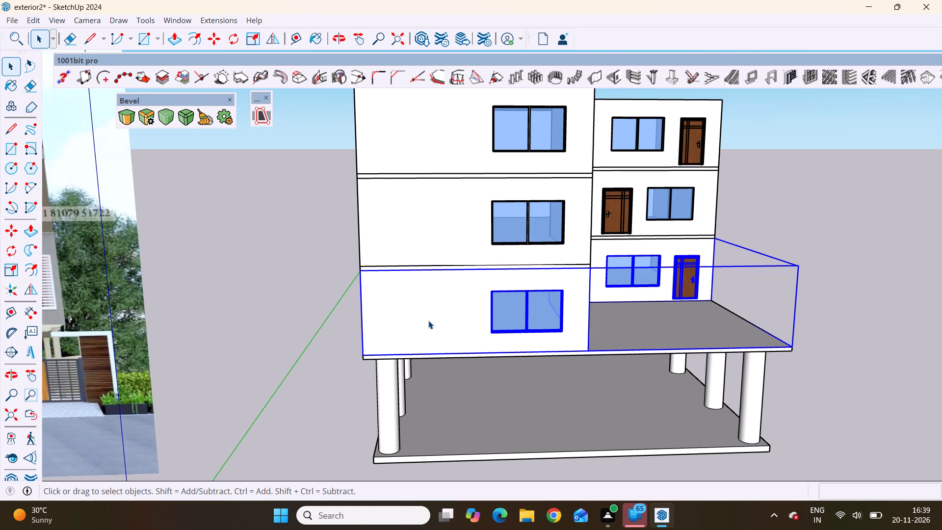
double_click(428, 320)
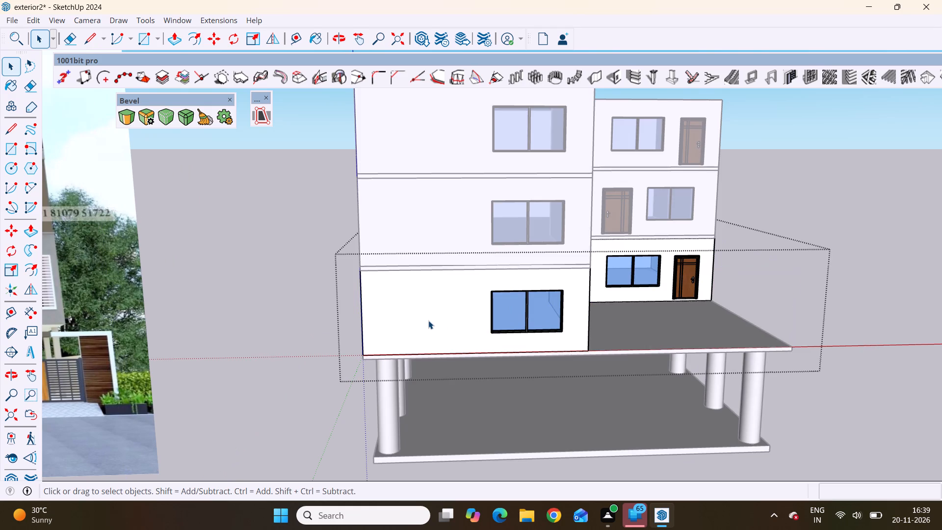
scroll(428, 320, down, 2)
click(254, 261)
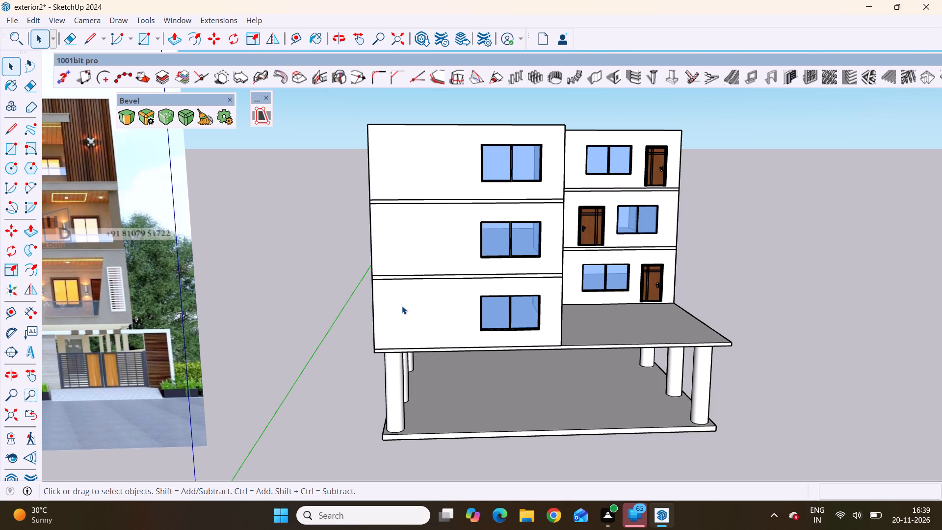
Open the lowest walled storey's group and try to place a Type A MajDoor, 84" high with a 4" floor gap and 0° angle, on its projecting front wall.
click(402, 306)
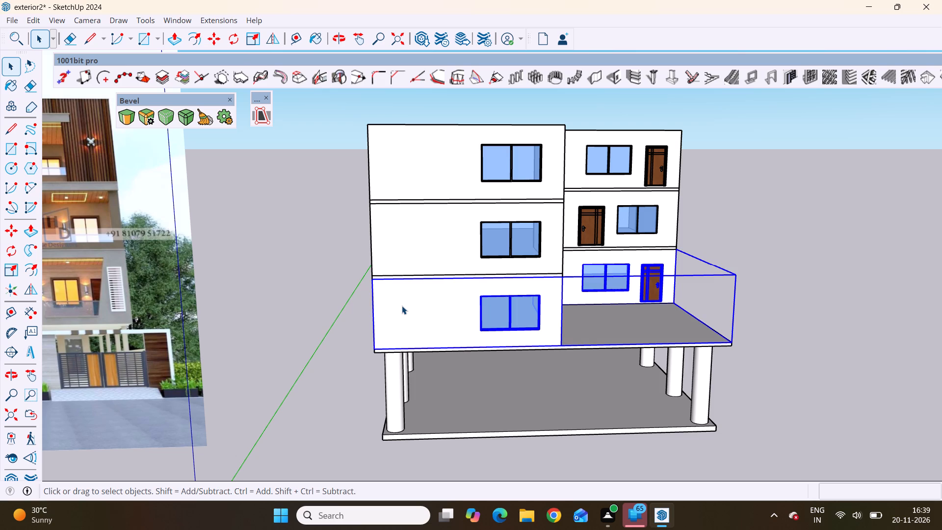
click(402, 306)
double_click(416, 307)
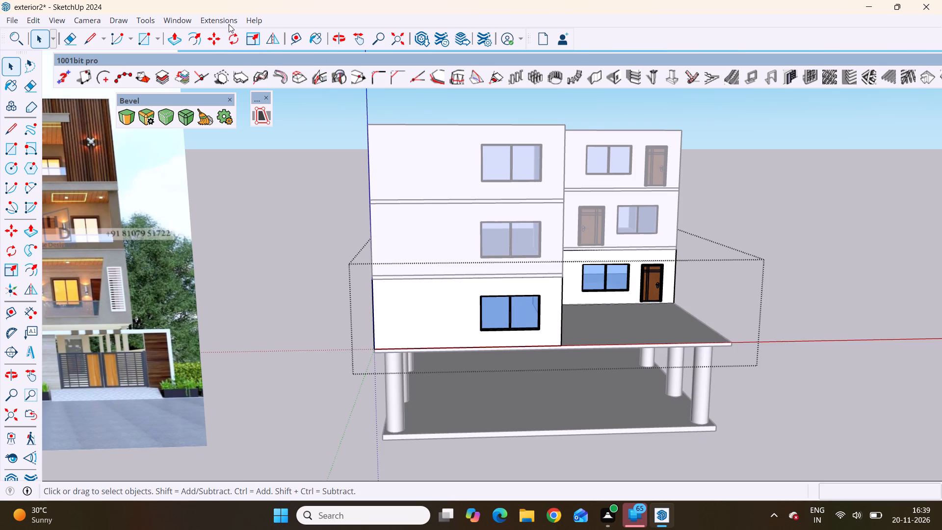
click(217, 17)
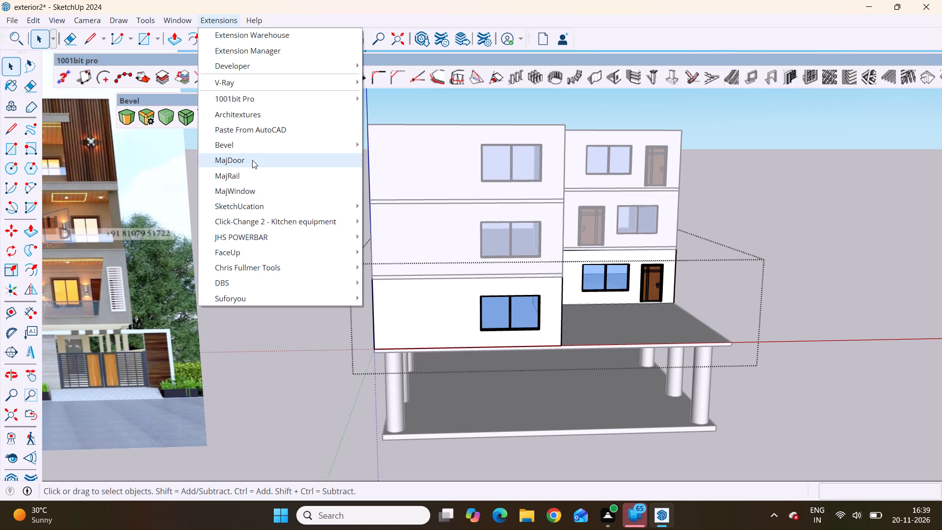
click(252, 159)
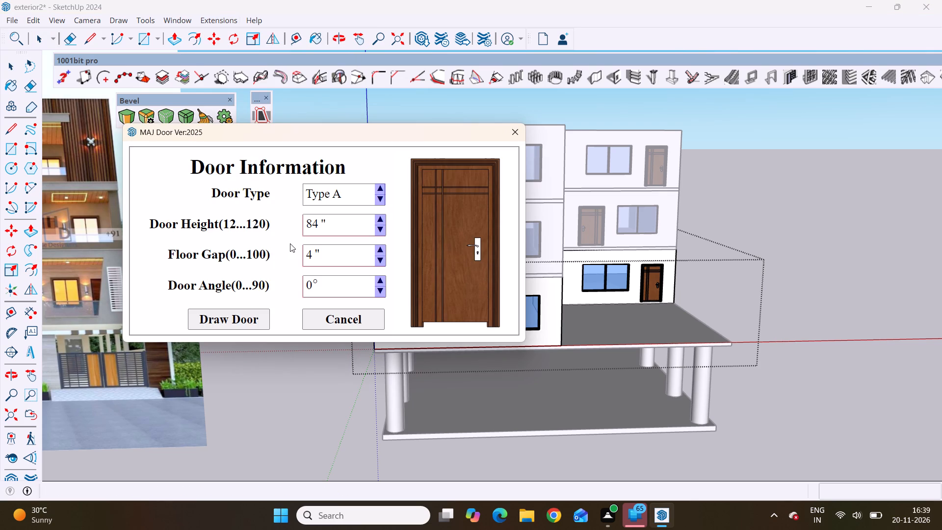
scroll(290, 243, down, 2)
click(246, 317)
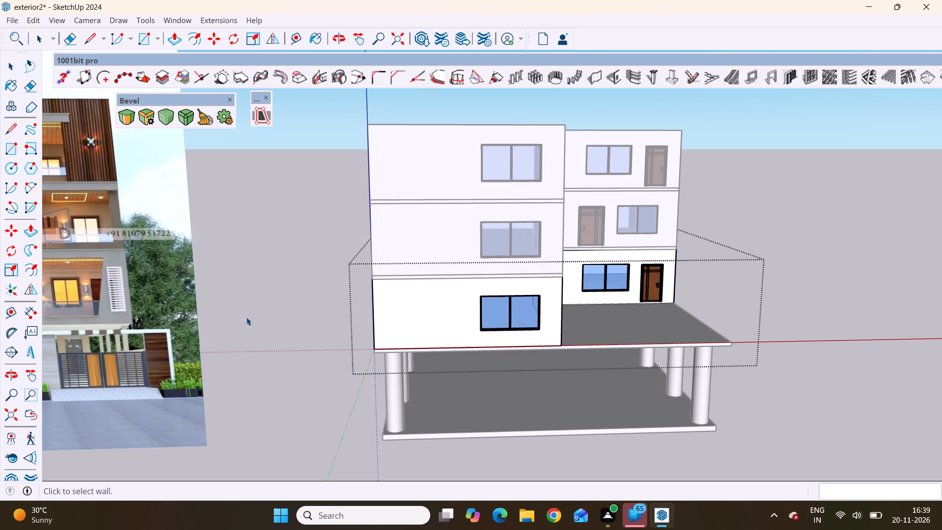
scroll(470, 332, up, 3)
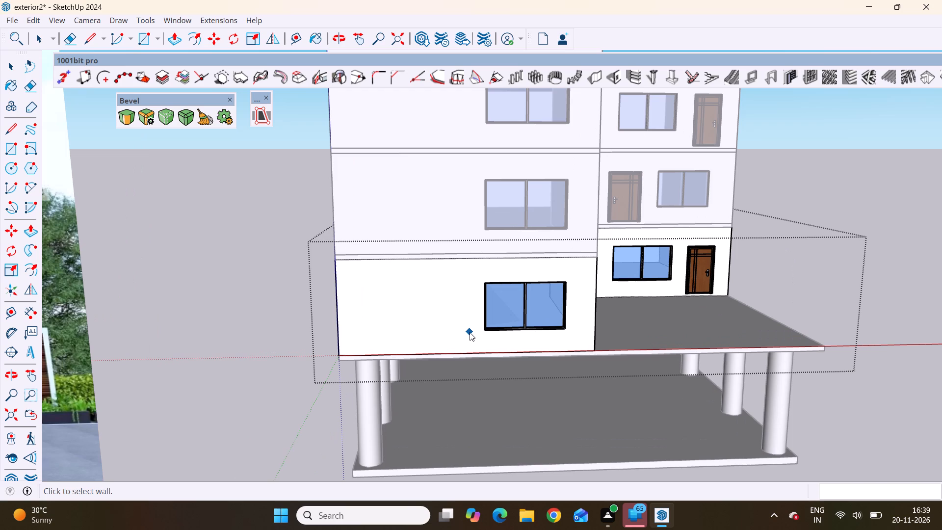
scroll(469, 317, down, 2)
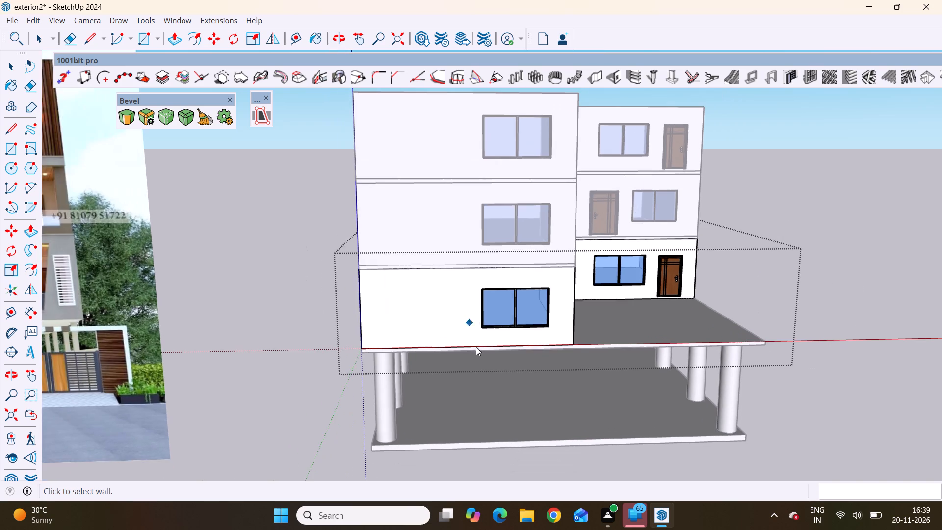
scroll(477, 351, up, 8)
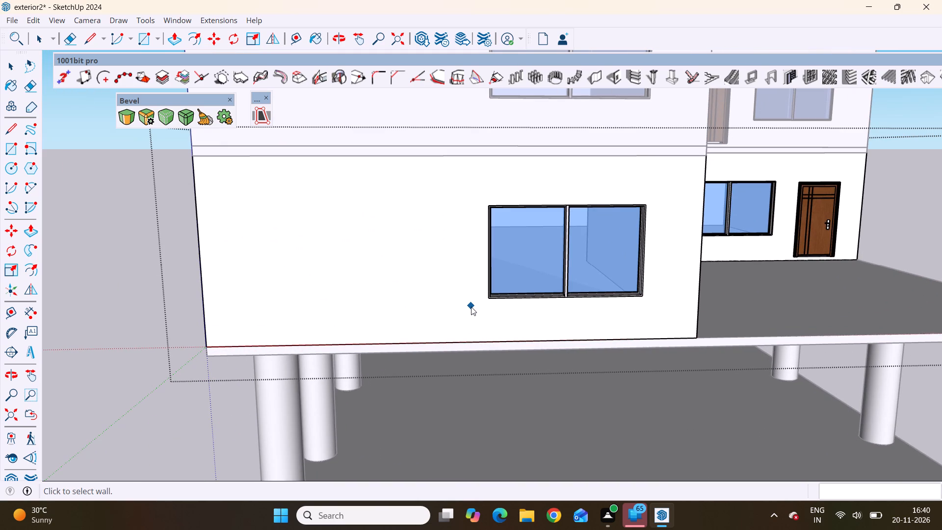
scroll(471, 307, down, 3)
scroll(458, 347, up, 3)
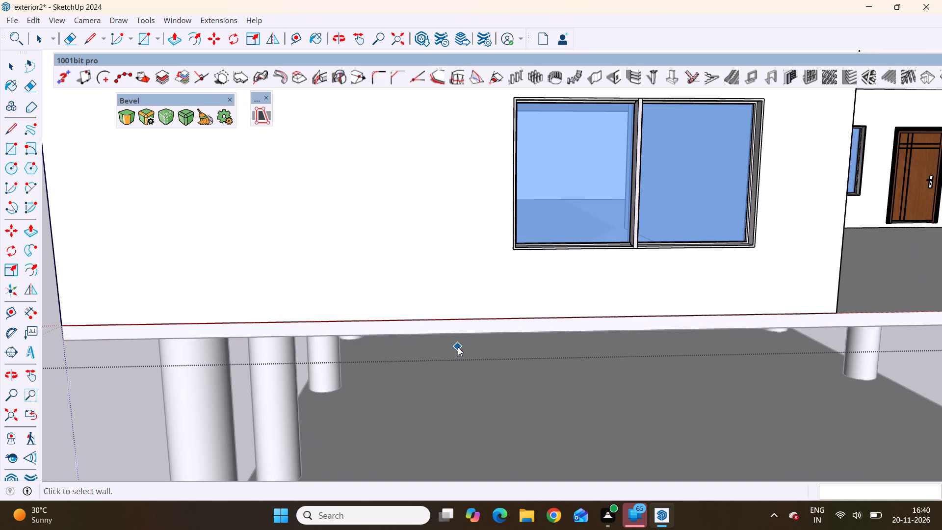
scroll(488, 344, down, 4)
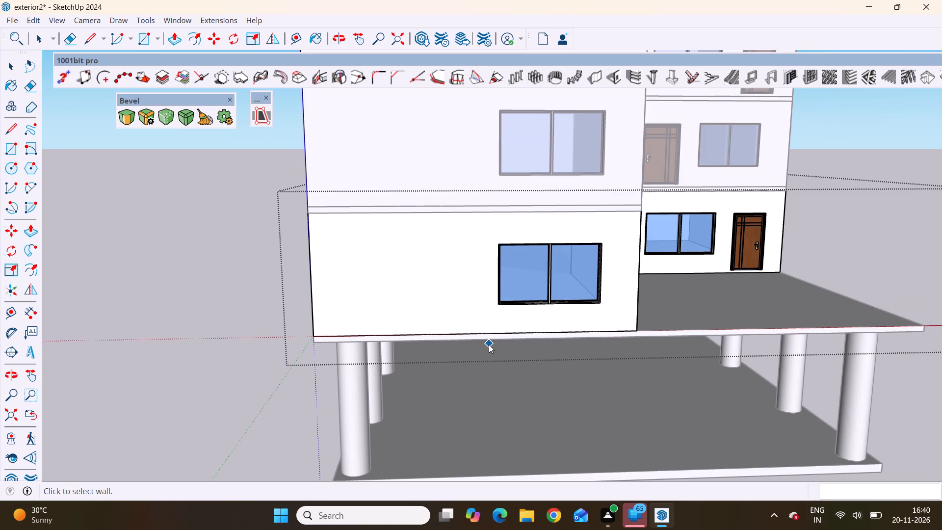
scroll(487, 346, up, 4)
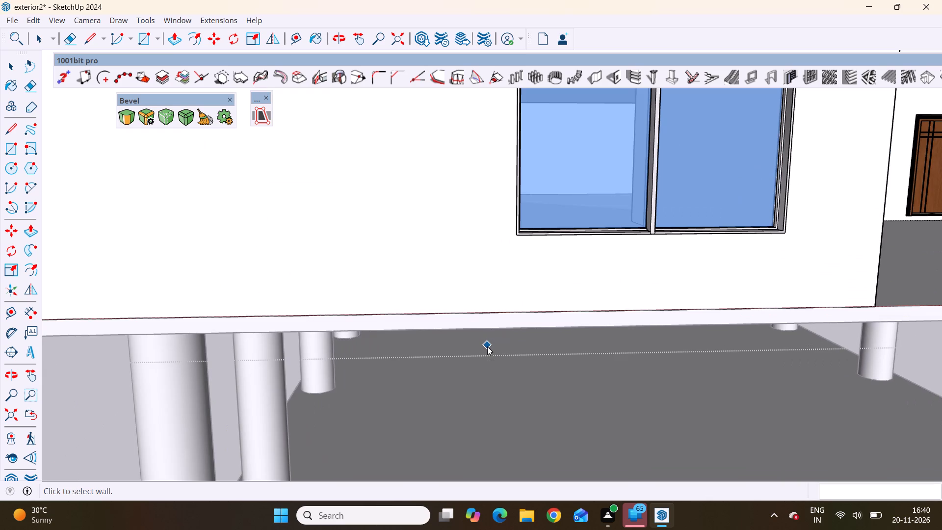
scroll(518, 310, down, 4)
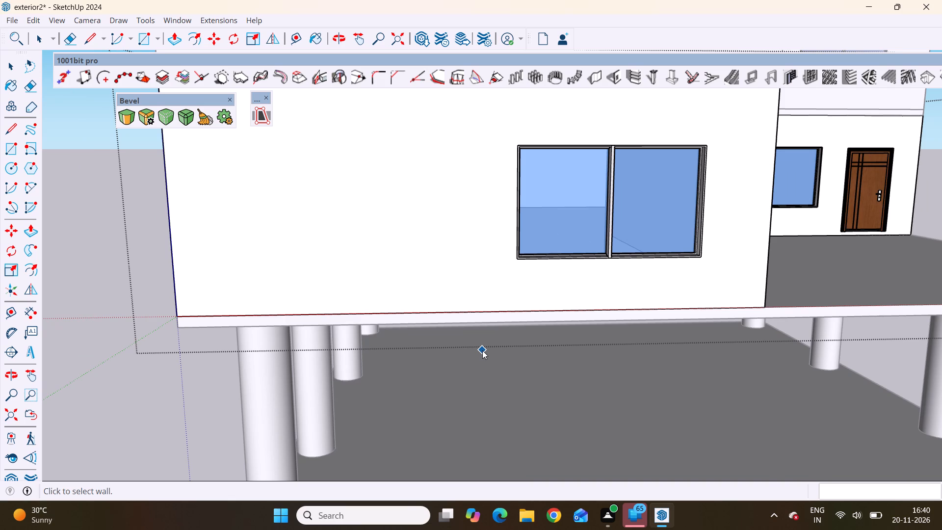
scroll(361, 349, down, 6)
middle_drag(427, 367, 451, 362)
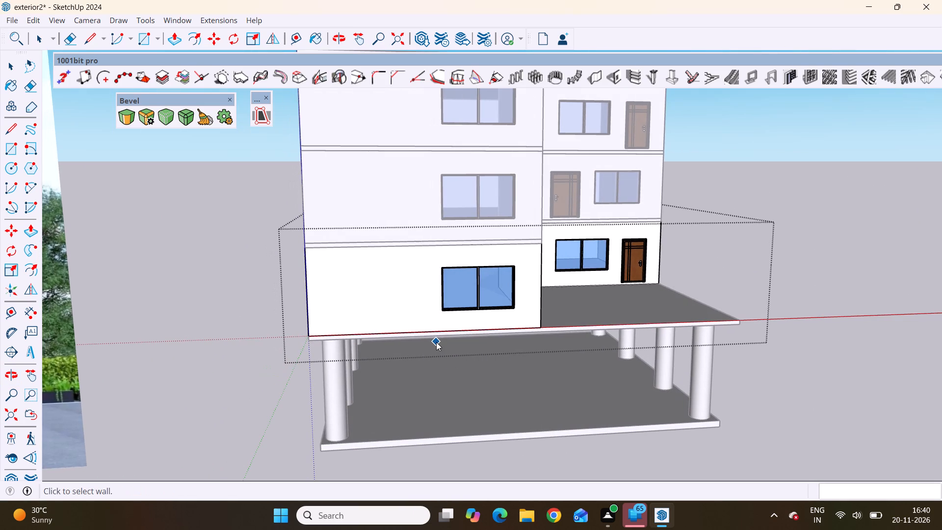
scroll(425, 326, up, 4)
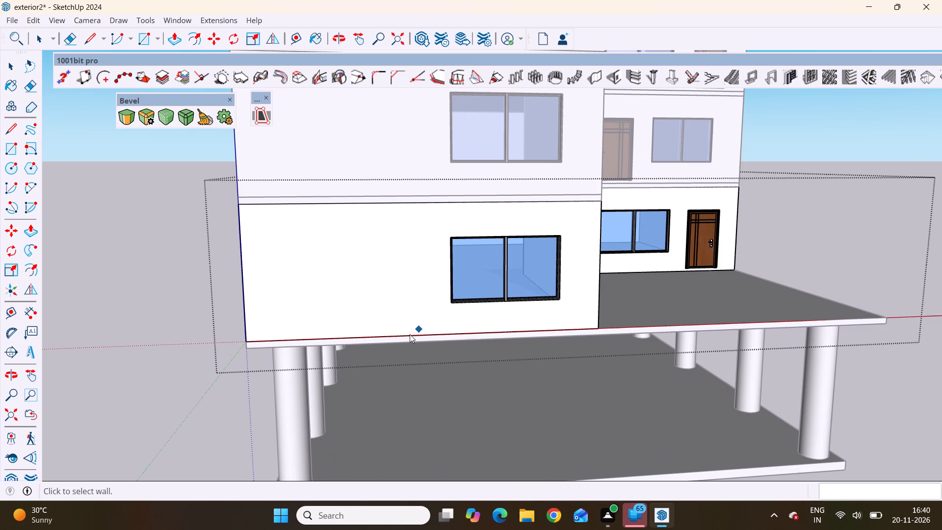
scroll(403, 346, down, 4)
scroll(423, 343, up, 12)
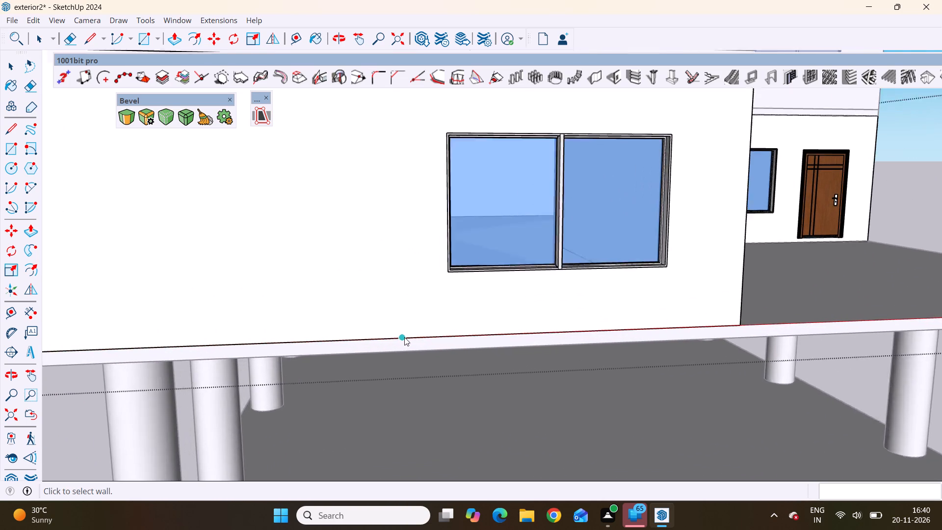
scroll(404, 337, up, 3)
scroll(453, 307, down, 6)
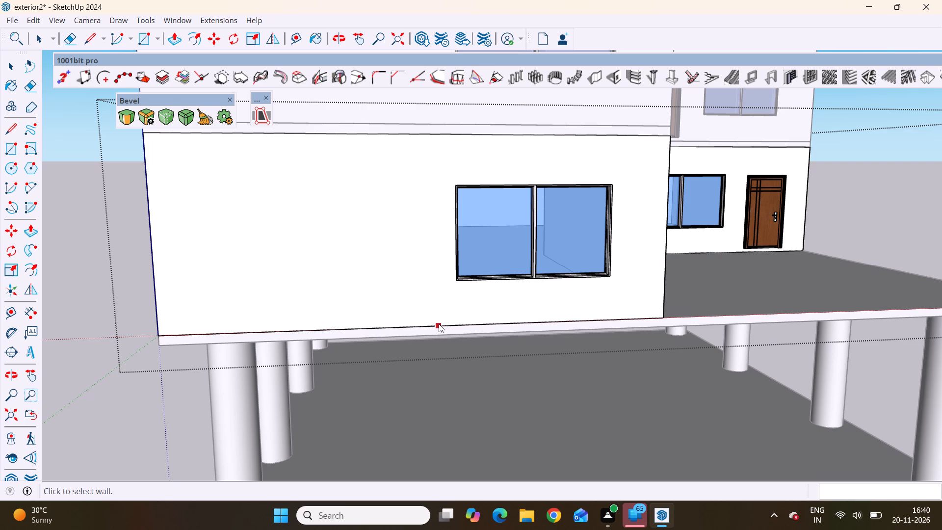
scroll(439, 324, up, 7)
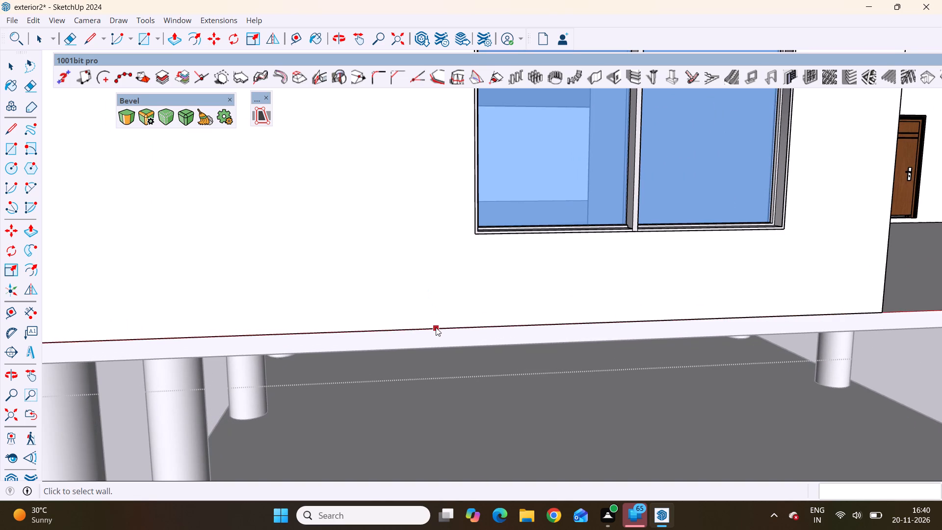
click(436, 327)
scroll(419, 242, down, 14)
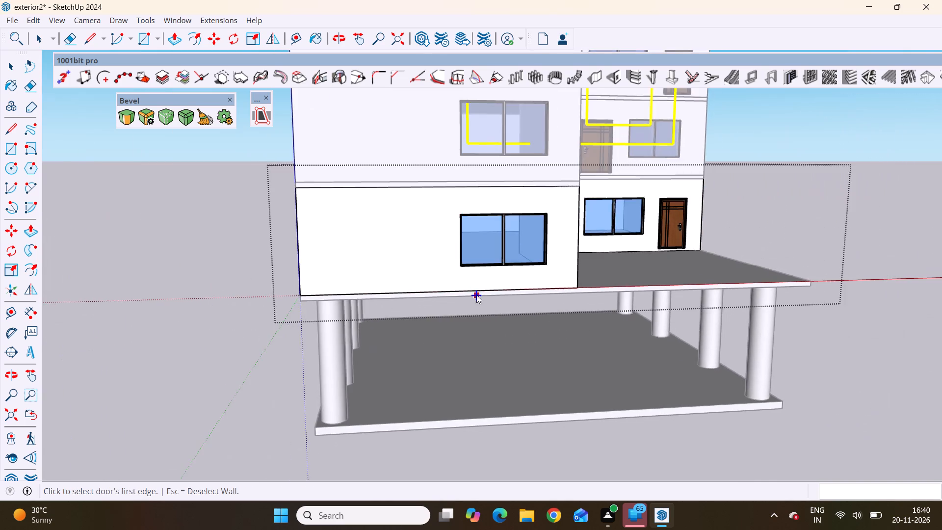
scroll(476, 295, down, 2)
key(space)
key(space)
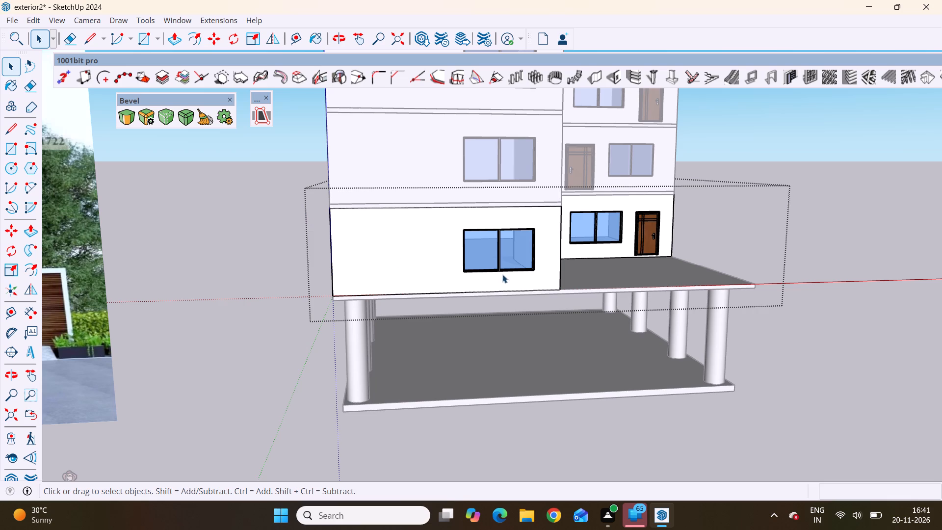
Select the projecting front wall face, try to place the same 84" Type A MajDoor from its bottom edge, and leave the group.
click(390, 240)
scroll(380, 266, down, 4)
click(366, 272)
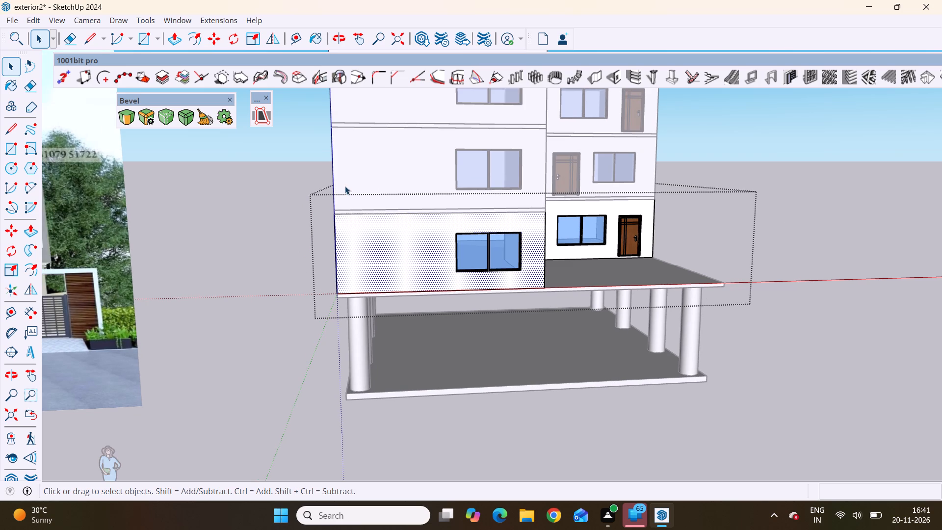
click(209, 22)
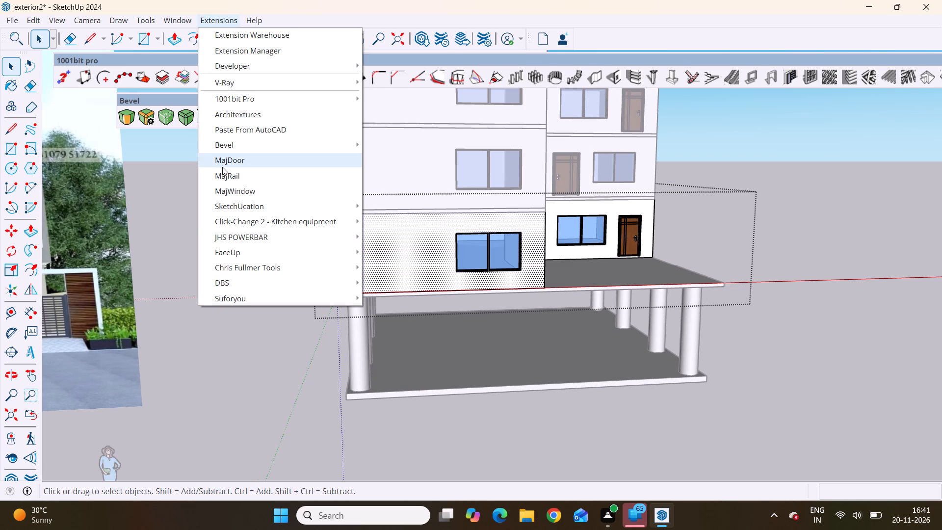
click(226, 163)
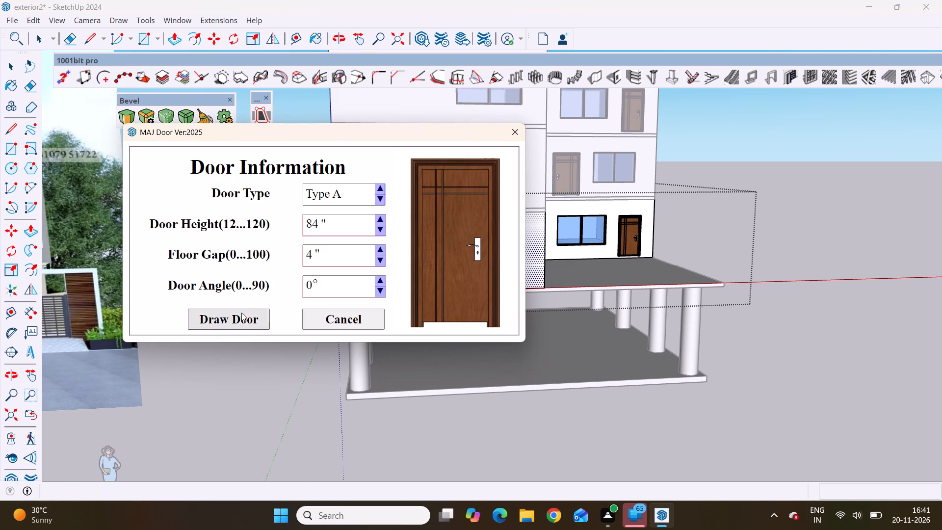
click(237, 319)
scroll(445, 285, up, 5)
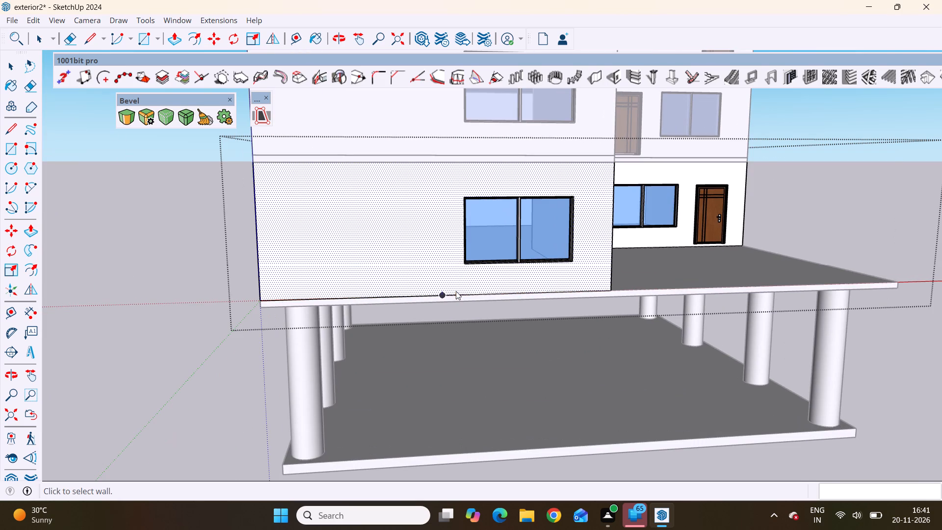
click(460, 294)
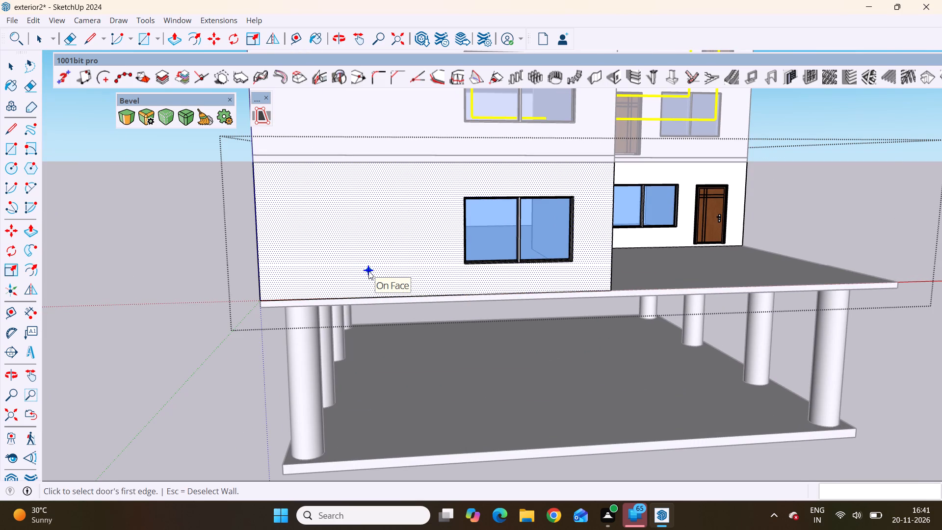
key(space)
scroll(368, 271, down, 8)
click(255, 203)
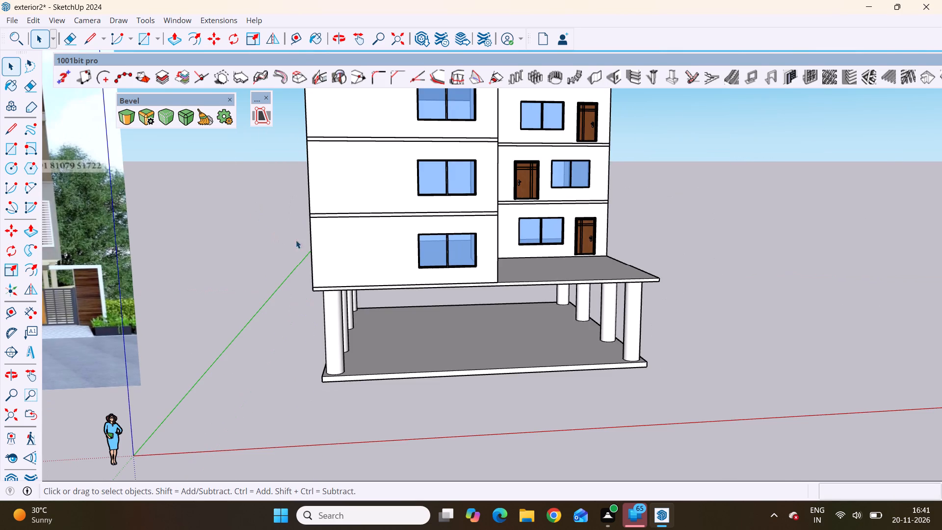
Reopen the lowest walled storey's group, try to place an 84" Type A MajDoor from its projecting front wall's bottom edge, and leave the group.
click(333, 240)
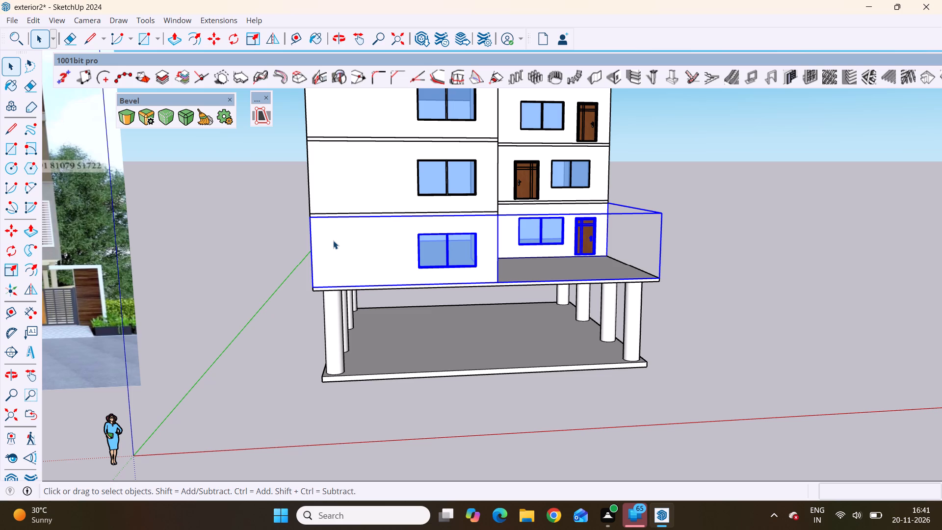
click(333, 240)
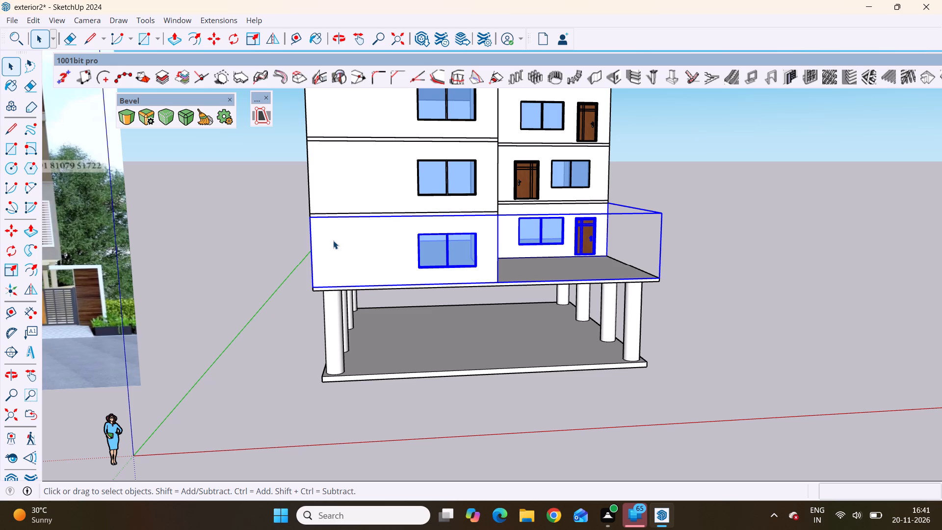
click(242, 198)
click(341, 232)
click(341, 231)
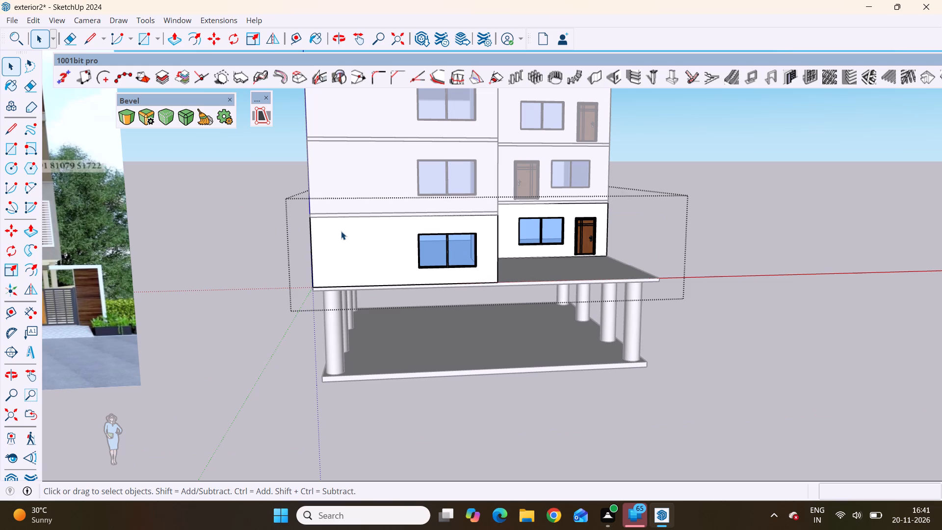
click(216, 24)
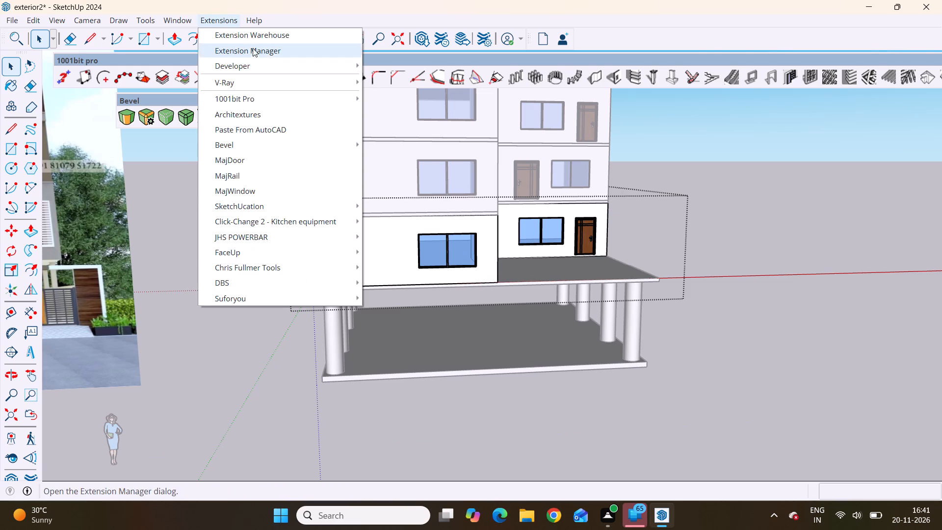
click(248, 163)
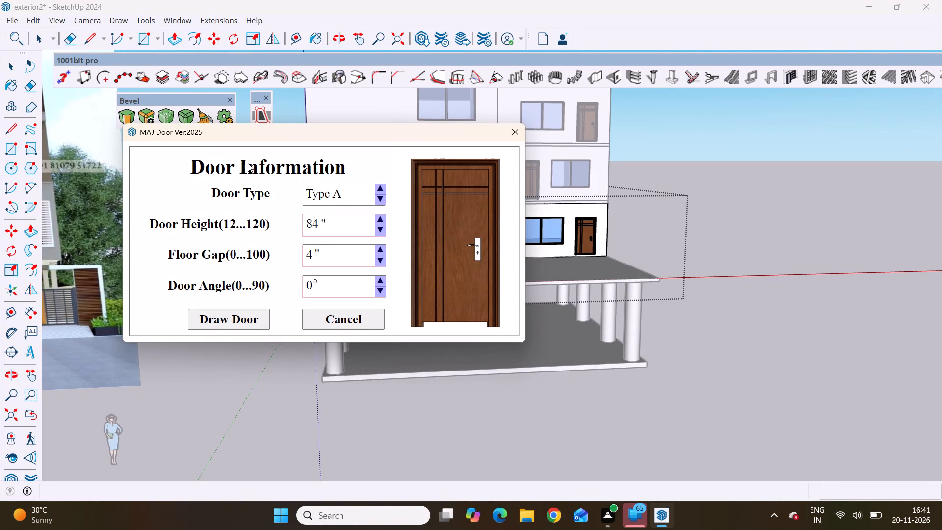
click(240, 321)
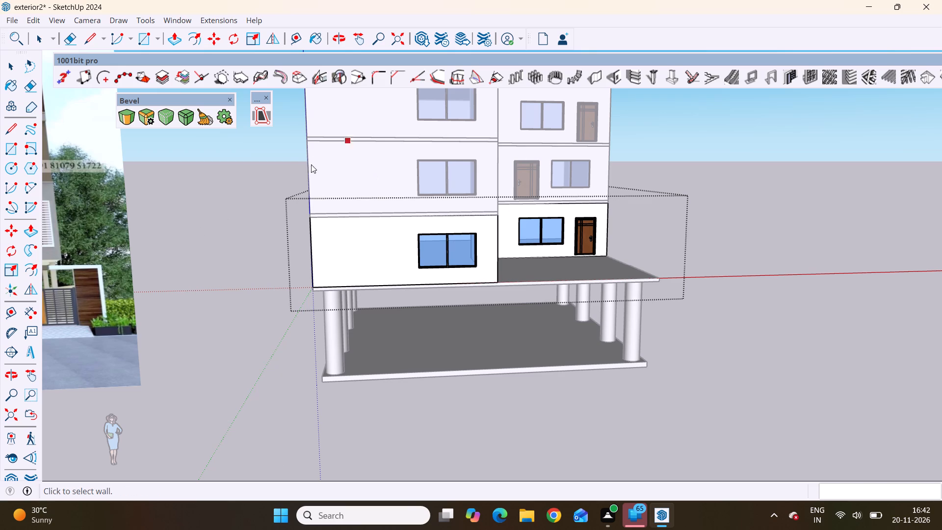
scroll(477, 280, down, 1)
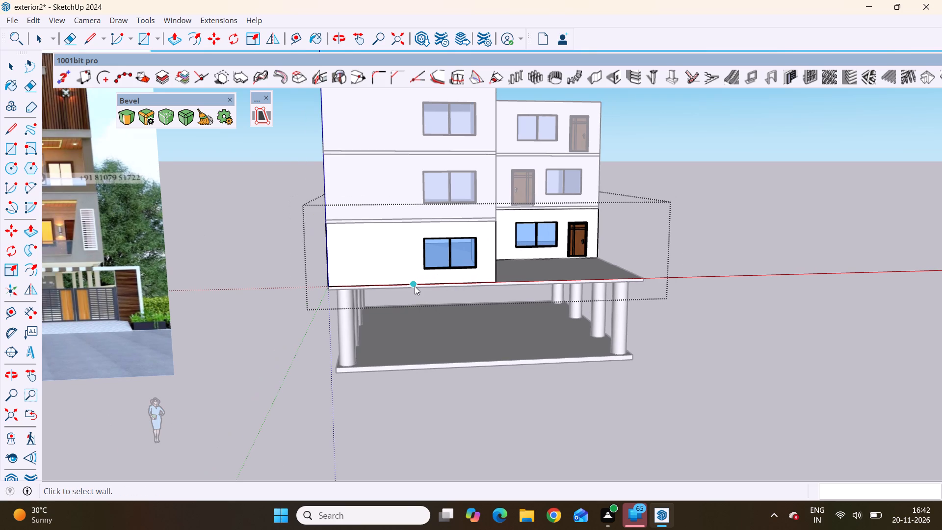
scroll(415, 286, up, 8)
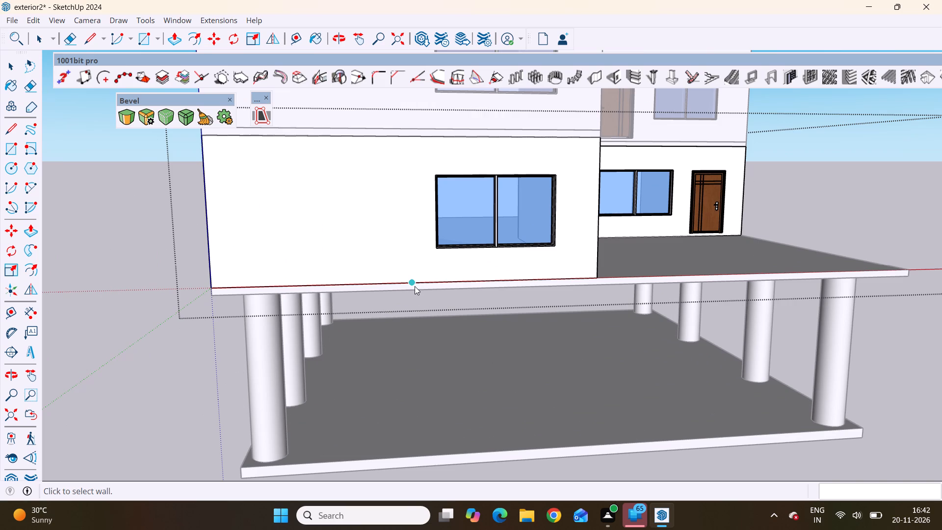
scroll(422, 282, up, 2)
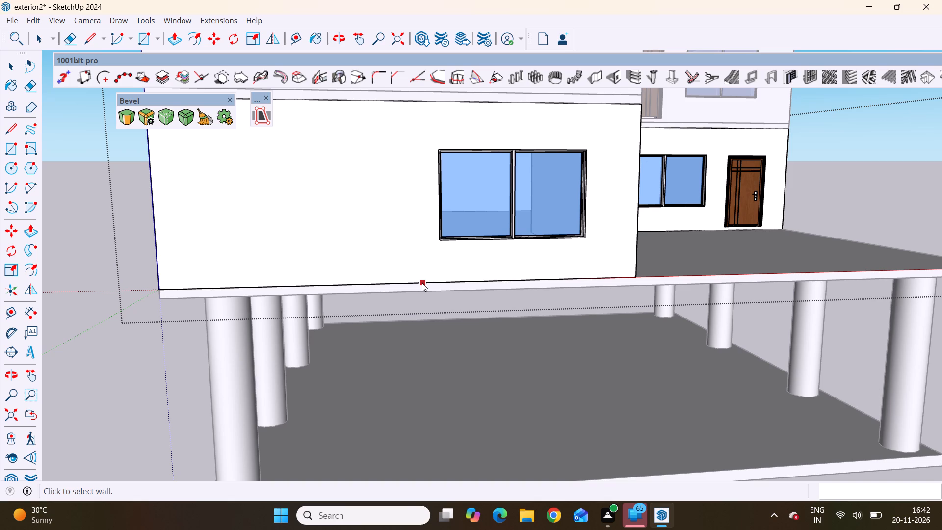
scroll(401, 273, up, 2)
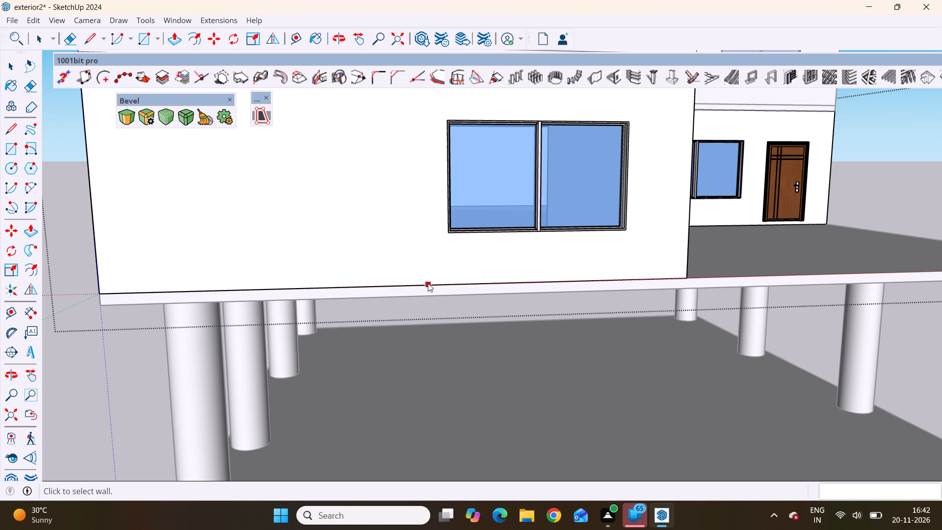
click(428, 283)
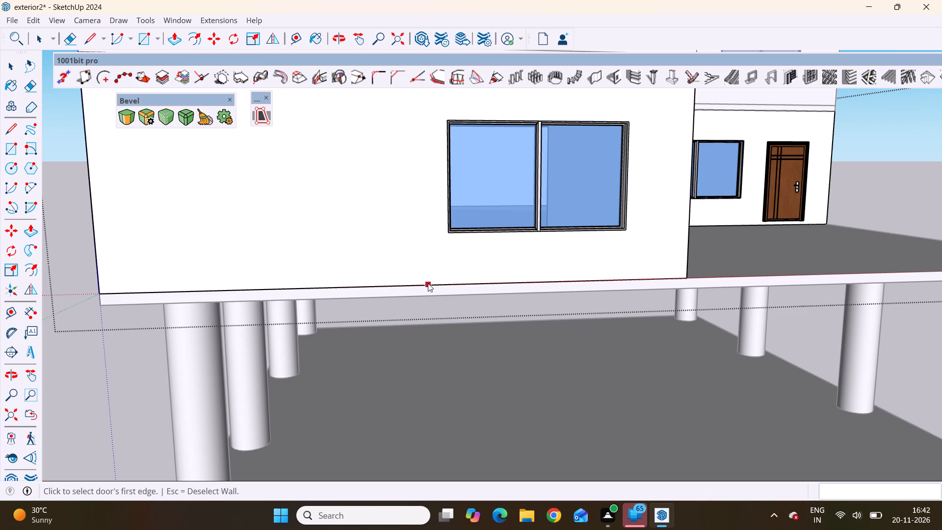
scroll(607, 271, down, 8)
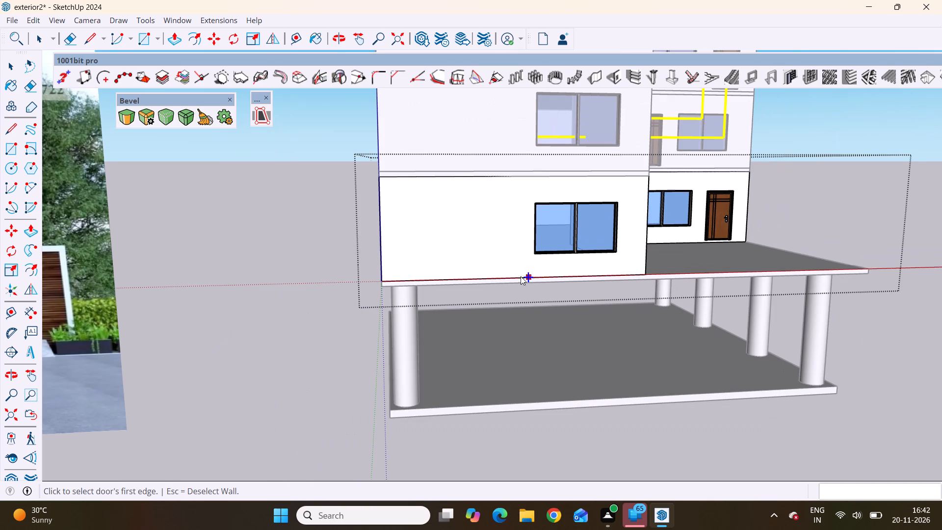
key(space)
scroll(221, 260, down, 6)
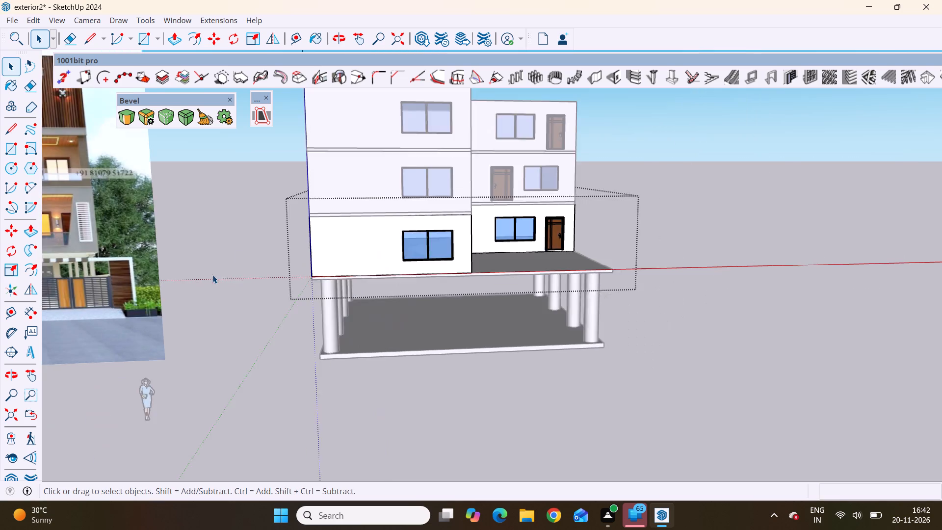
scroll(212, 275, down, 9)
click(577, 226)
Draw a rectangle about 34' by 59' 6" on the ground beside the house.
middle_drag(513, 285, 511, 335)
scroll(511, 335, down, 1)
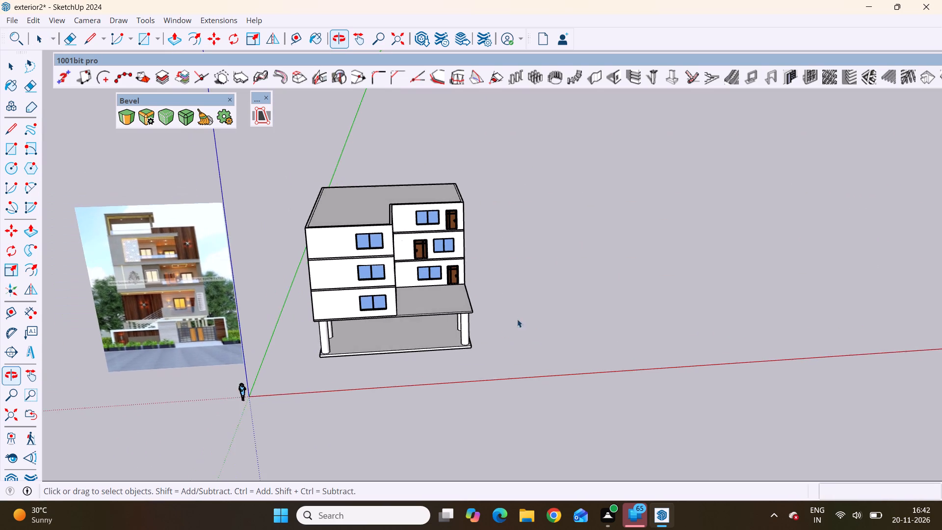
scroll(517, 319, down, 4)
scroll(589, 375, up, 4)
key(r)
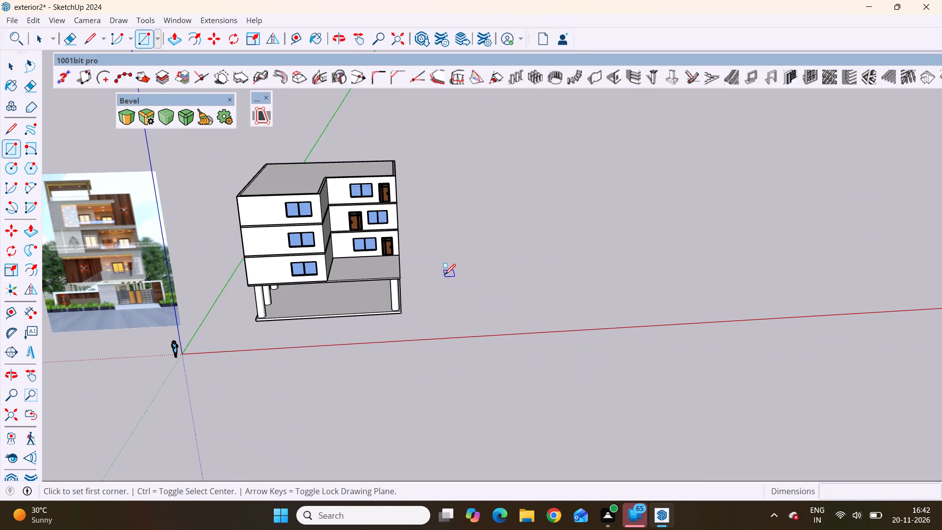
click(445, 270)
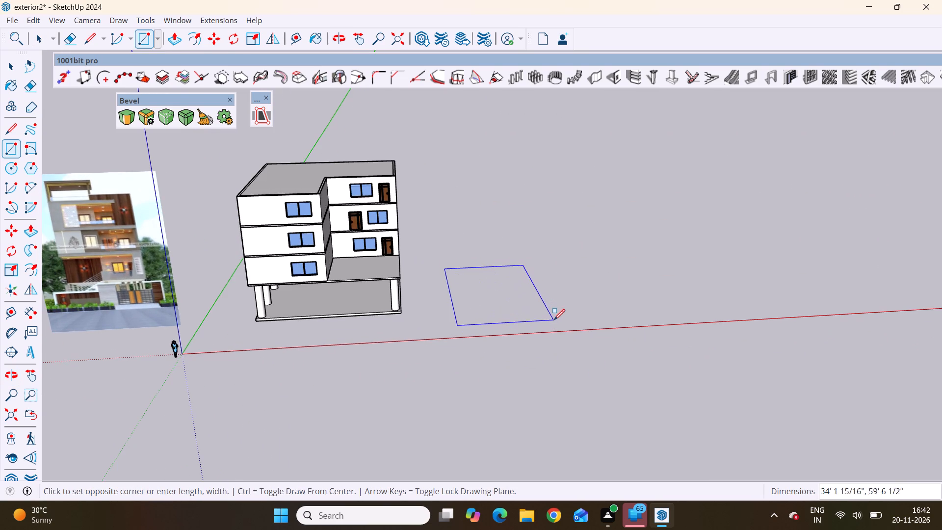
click(554, 319)
key(space)
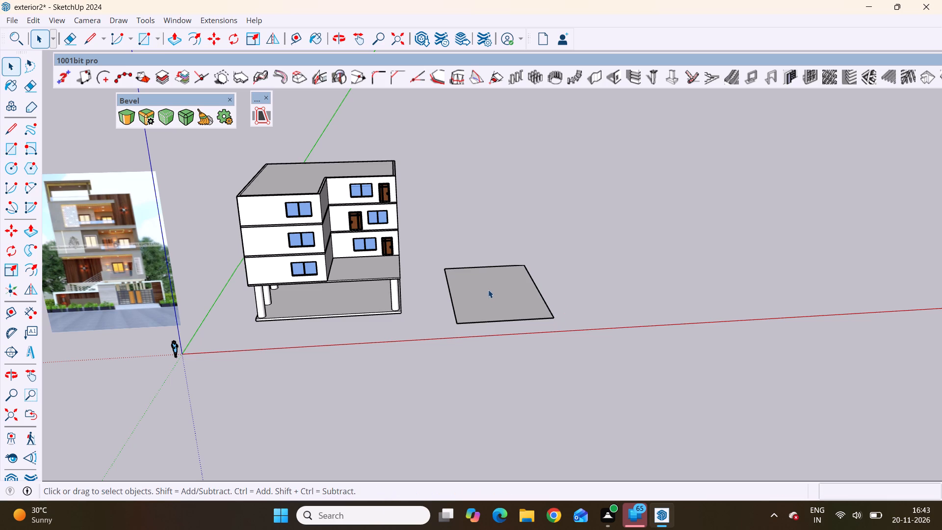
Push/Pull the ground rectangle beside the house up into a block about 19' 11" high.
double_click(488, 289)
click(493, 297)
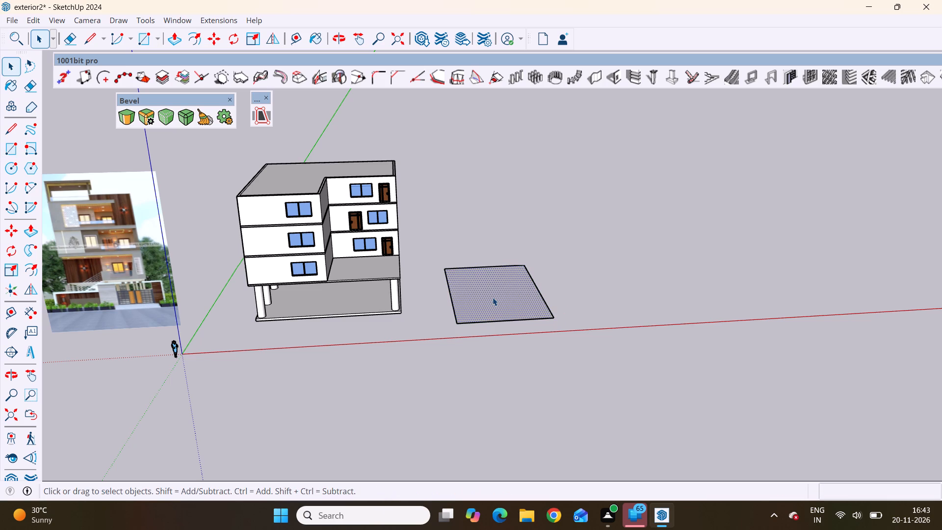
key(p)
click(493, 297)
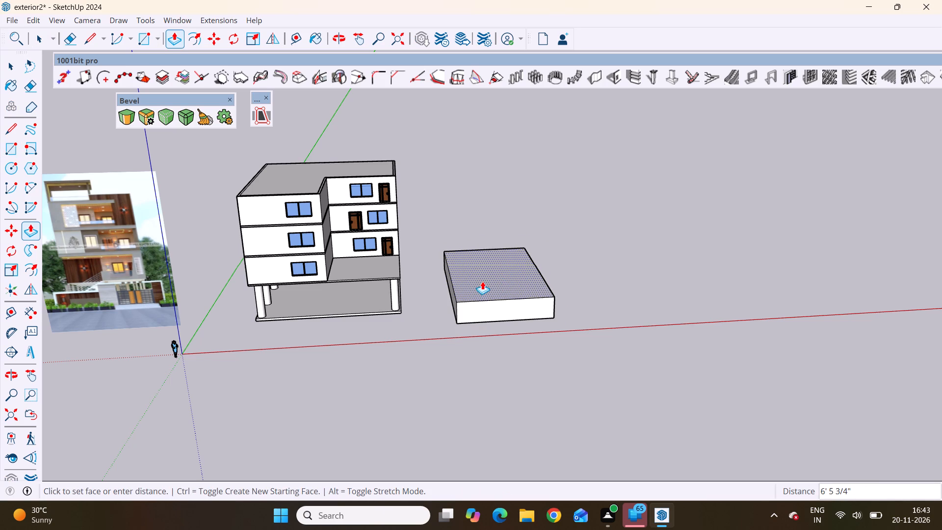
scroll(482, 281, up, 7)
scroll(512, 227, down, 6)
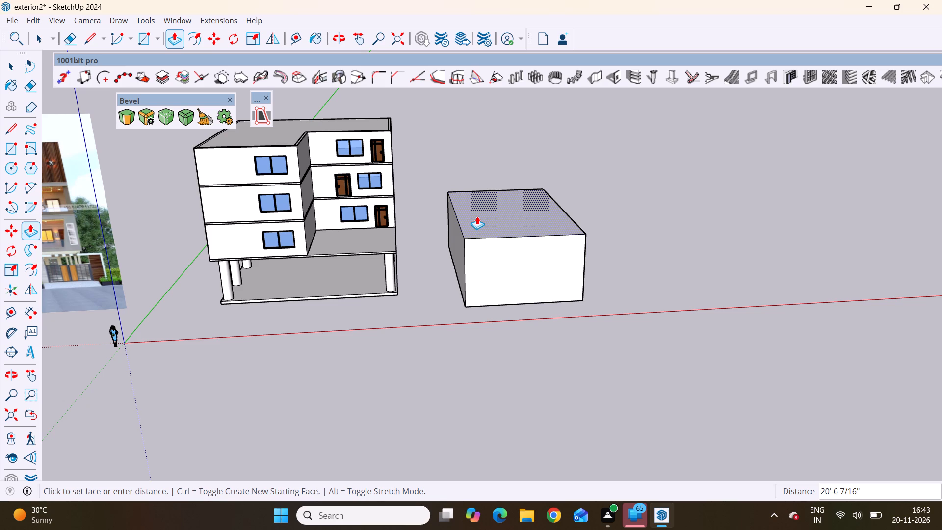
click(478, 217)
scroll(487, 262, down, 7)
scroll(526, 307, up, 4)
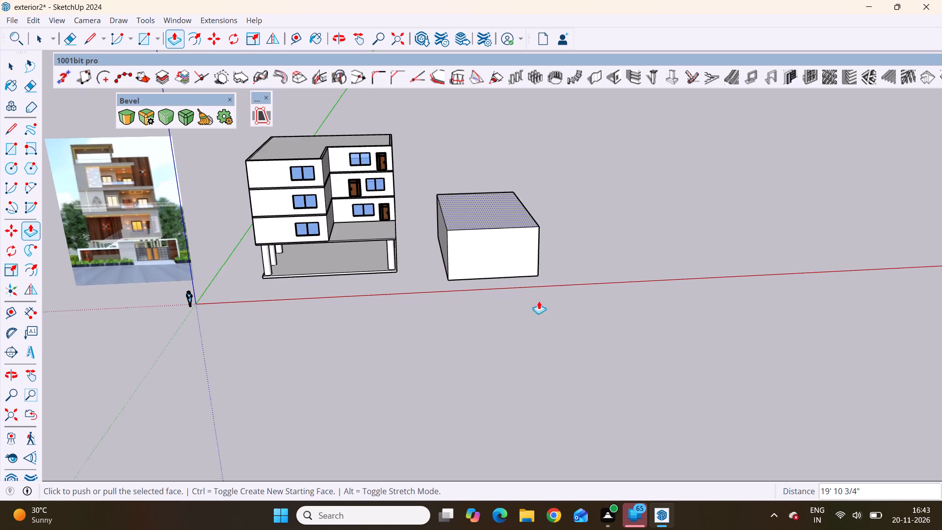
middle_drag(560, 276, 360, 304)
scroll(436, 265, up, 6)
key(space)
click(611, 297)
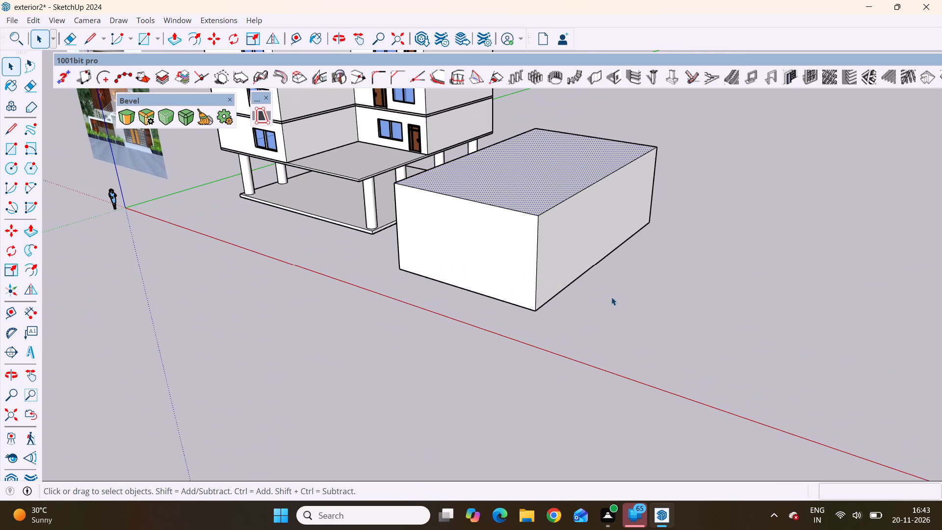
Bevel the block's front vertical edge farthest from the house with an offset of about 28' 6" and 6 segments.
click(537, 270)
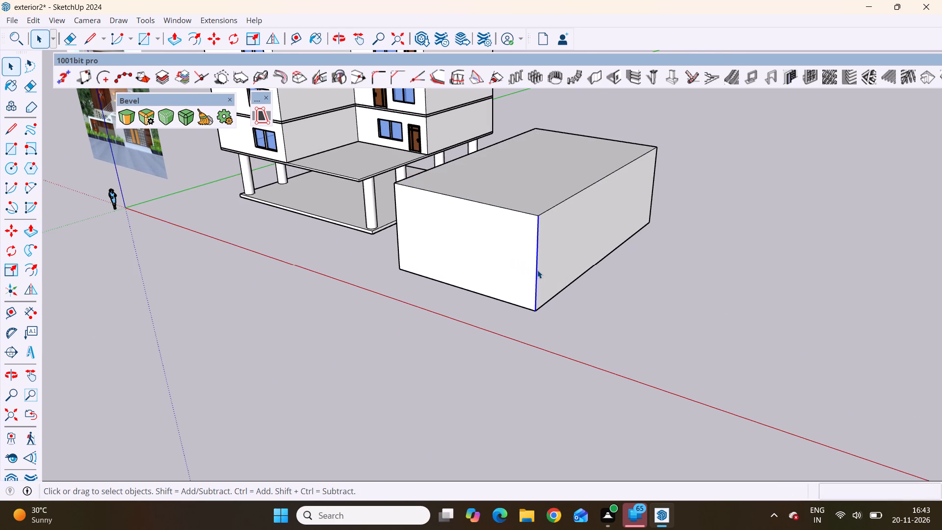
click(128, 119)
click(129, 116)
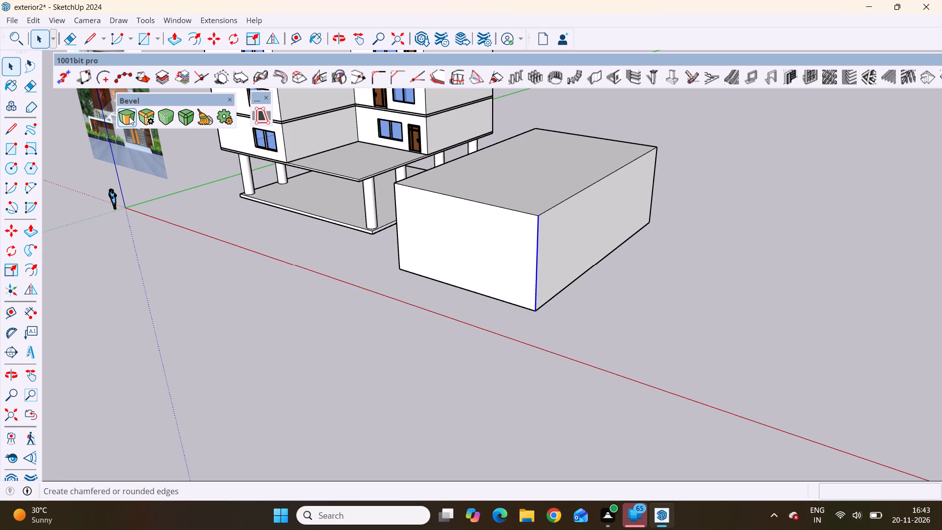
click(533, 268)
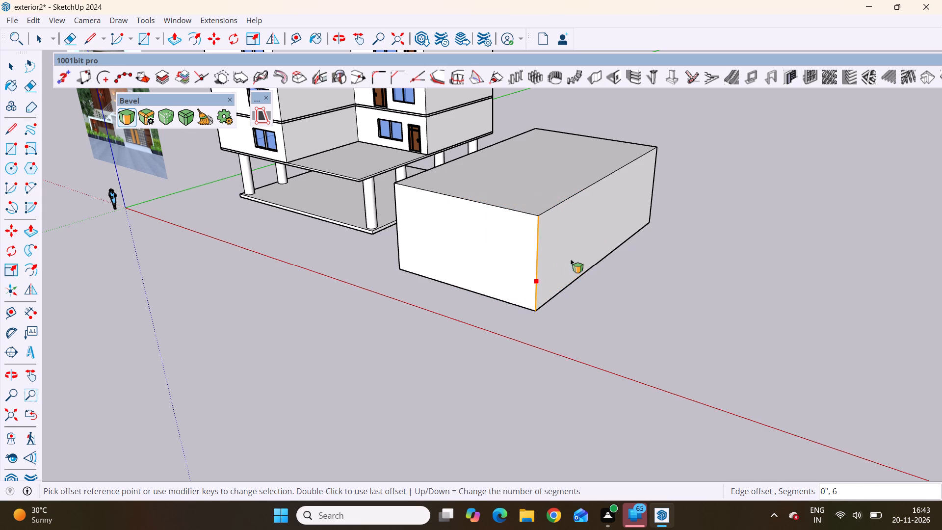
scroll(503, 265, down, 3)
middle_drag(523, 284, 554, 335)
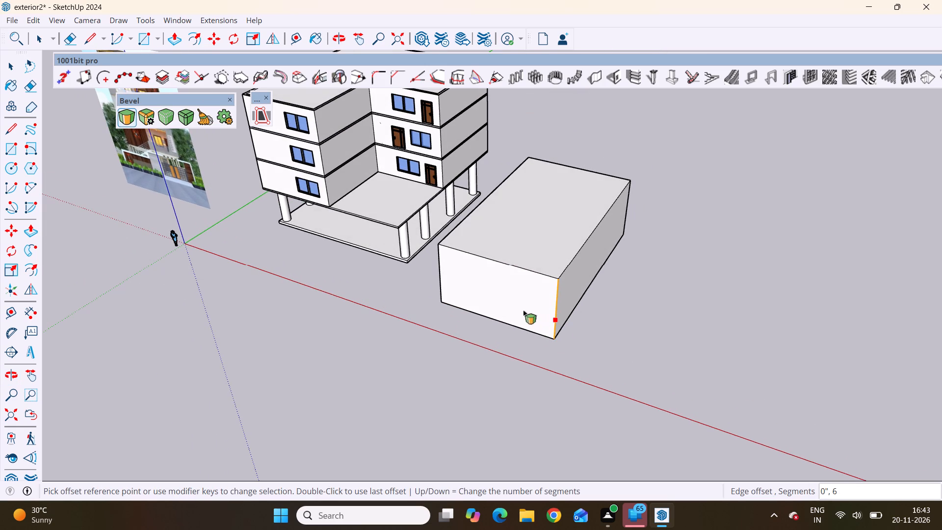
scroll(576, 322, down, 2)
middle_drag(576, 322, 560, 291)
scroll(560, 291, up, 8)
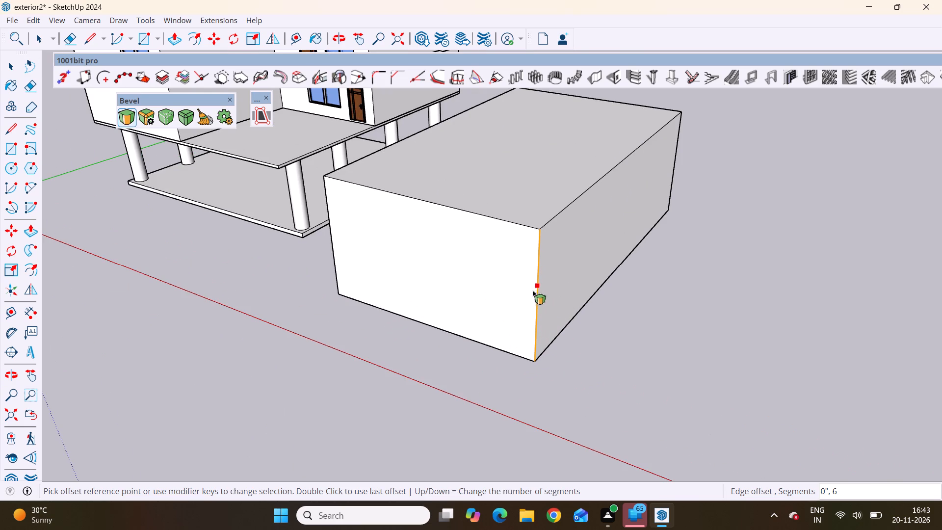
click(538, 298)
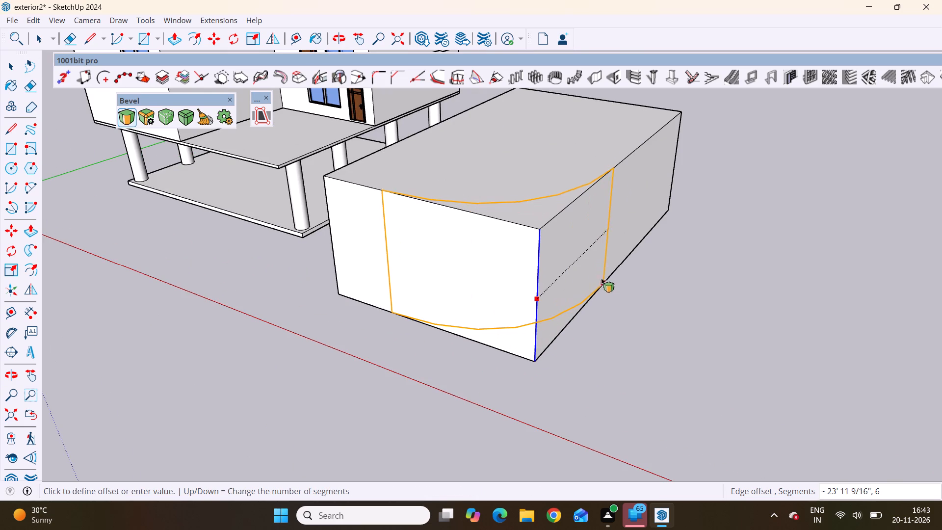
click(616, 252)
Bevel the block's rear vertical edge nearest the house with an offset of about 70' 11" and 6 segments.
scroll(521, 321, down, 9)
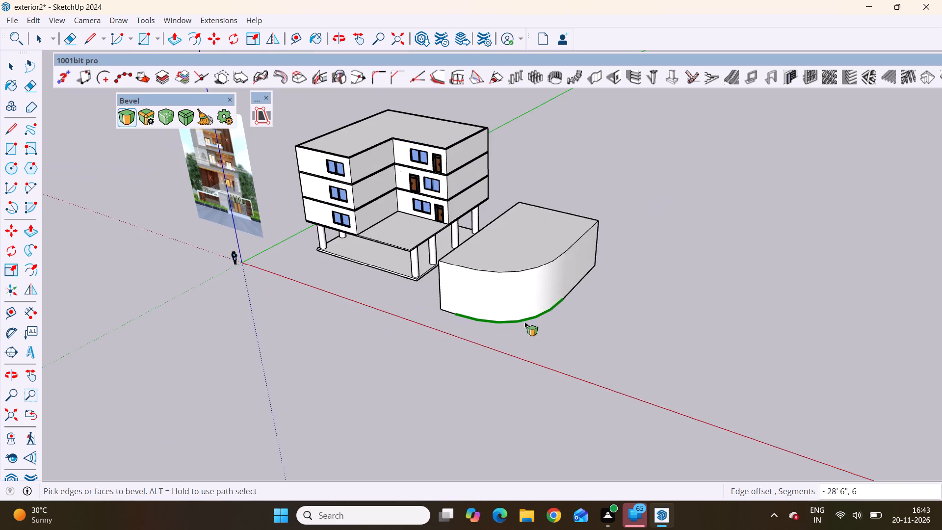
middle_drag(603, 296, 74, 401)
middle_drag(474, 251, 162, 208)
scroll(435, 214, up, 12)
click(472, 243)
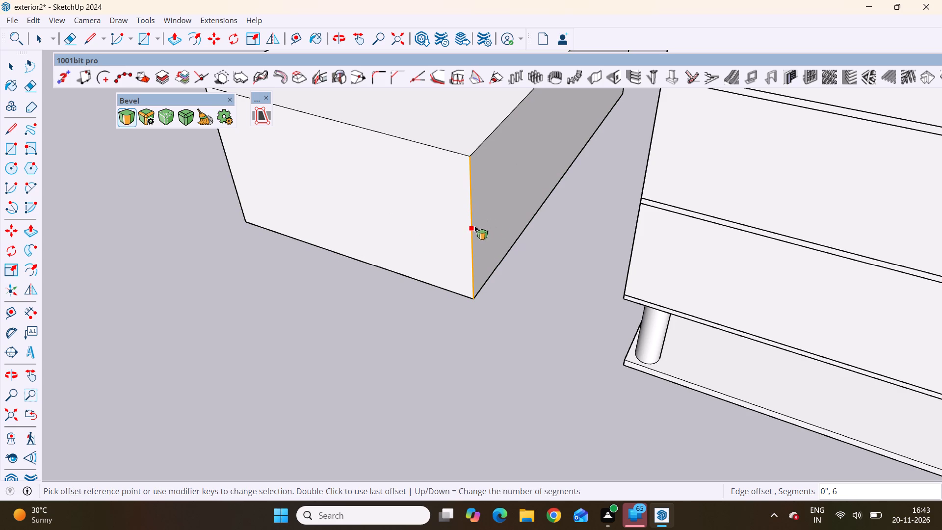
click(471, 226)
scroll(370, 267, down, 12)
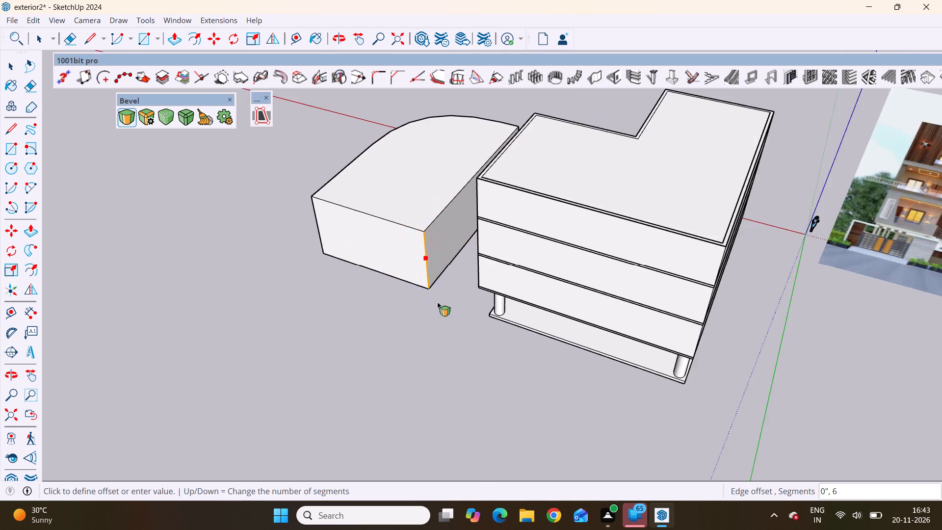
scroll(437, 302, down, 12)
scroll(454, 330, up, 5)
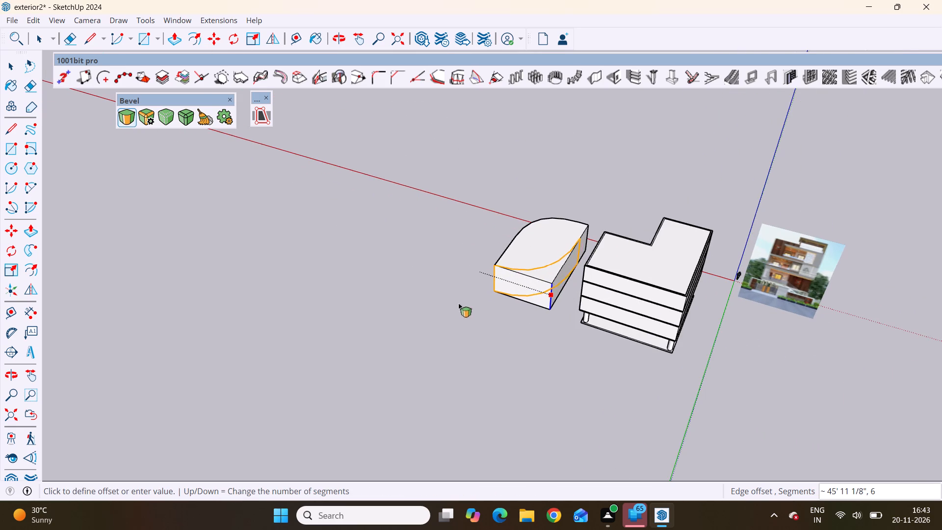
click(419, 298)
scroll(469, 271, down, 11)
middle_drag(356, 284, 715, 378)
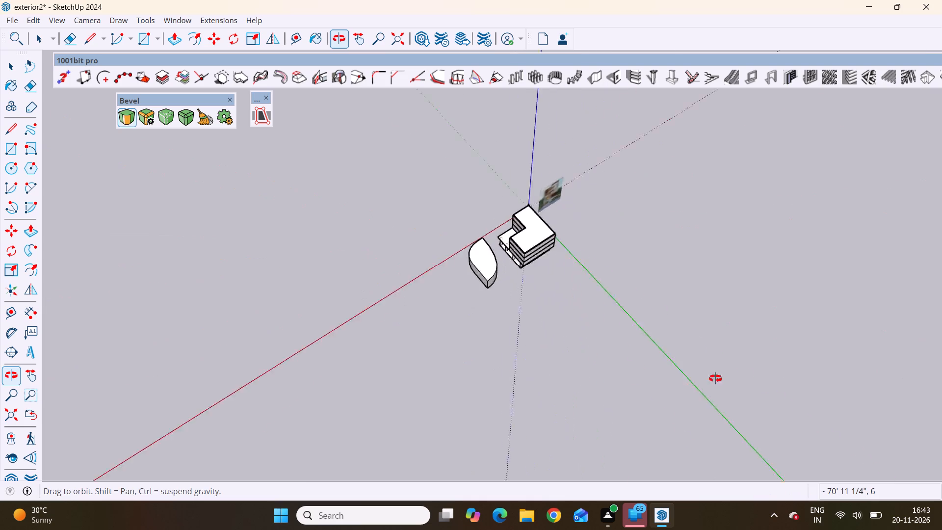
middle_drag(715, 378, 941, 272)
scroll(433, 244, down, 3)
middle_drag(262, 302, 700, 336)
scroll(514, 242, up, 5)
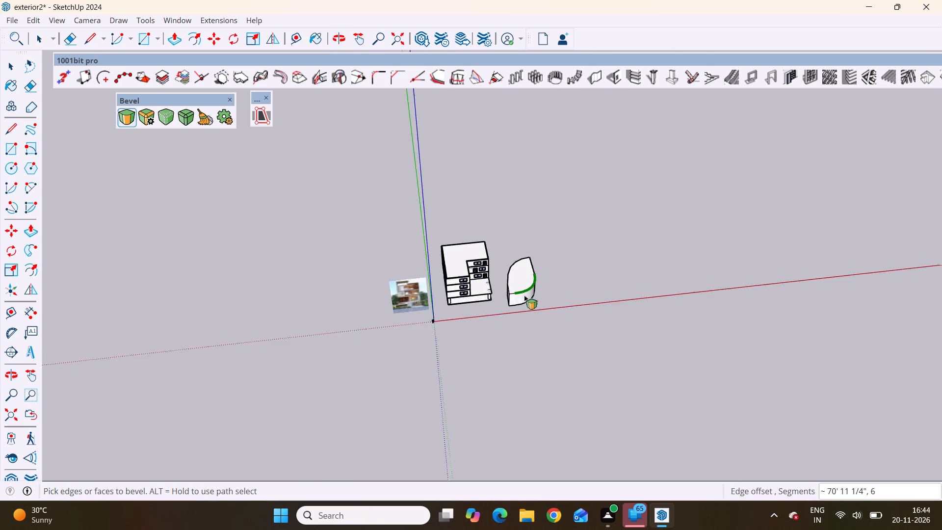
Delete the whole beveled block standing on the ground beside the house.
scroll(524, 295, up, 2)
scroll(518, 319, down, 1)
middle_drag(517, 326, 495, 318)
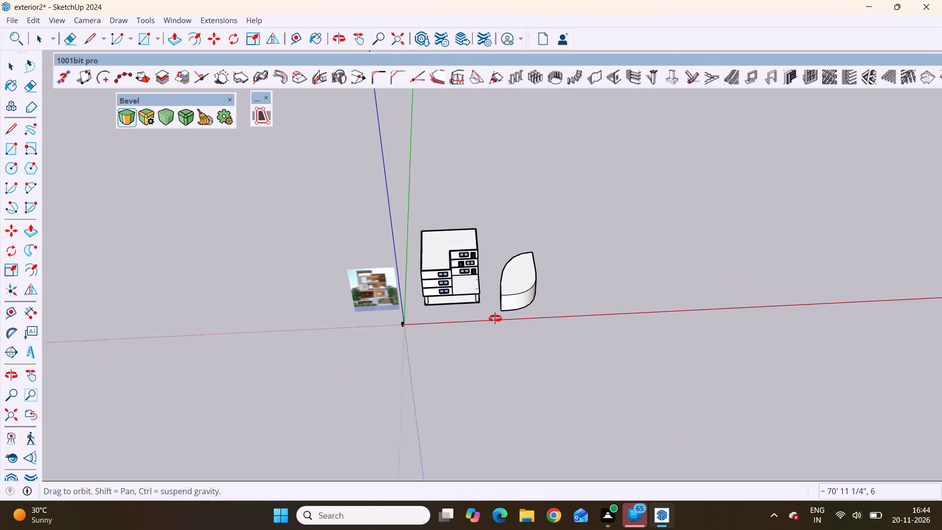
middle_drag(495, 318, 504, 314)
scroll(524, 286, up, 4)
scroll(525, 331, up, 3)
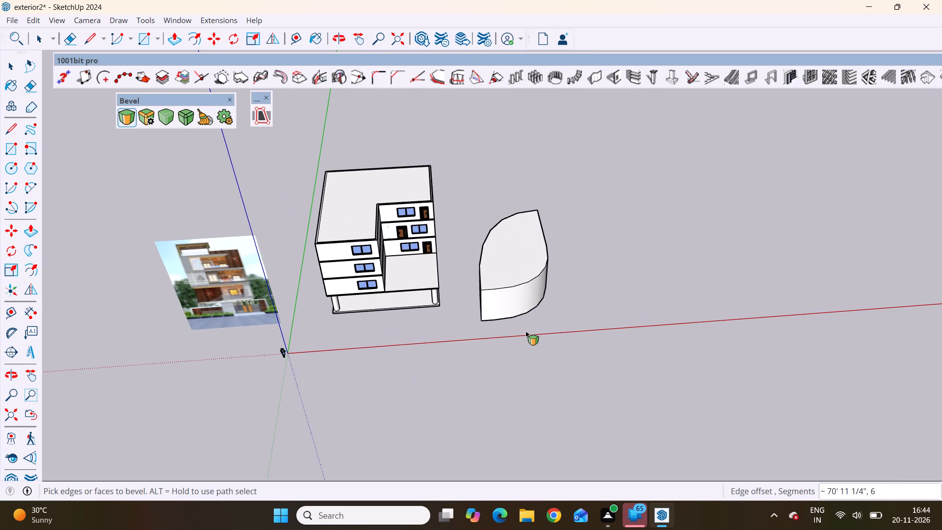
key(space)
scroll(480, 265, up, 3)
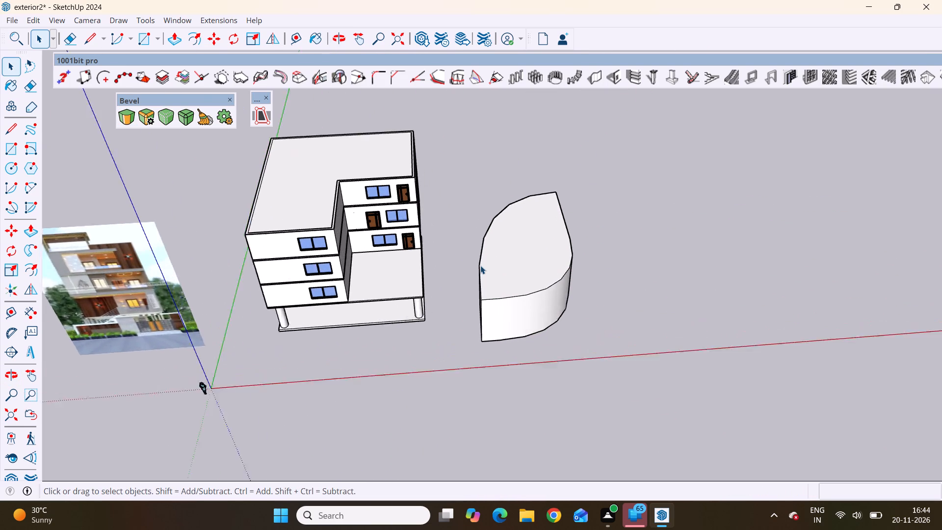
scroll(480, 265, up, 1)
drag(633, 160, 492, 355)
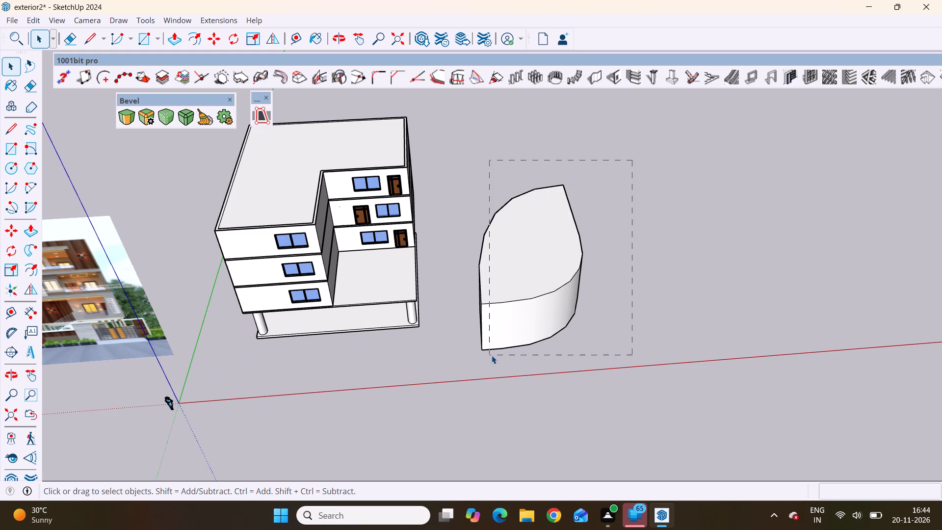
drag(492, 355, 474, 362)
scroll(521, 314, down, 5)
key(Delete)
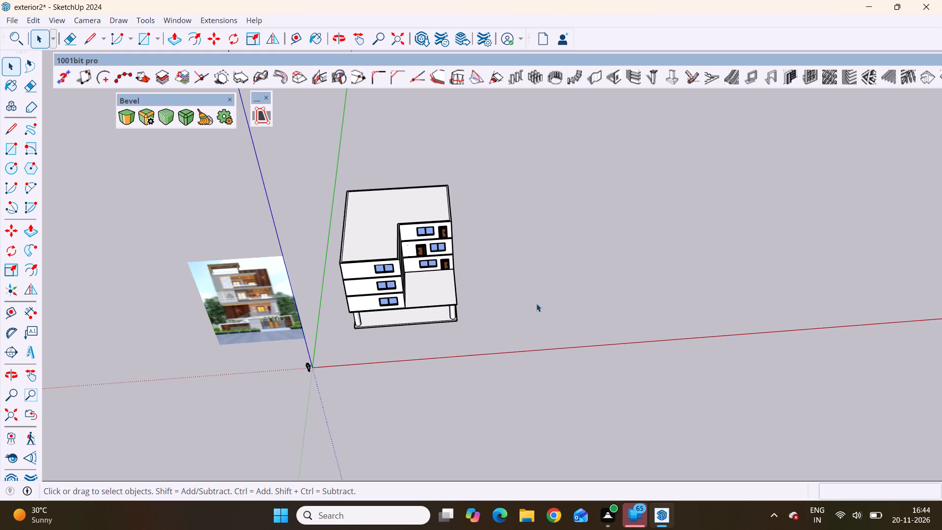
Draw a rectangle about 31' by 53' on the ground beside the house.
scroll(326, 304, down, 7)
key(r)
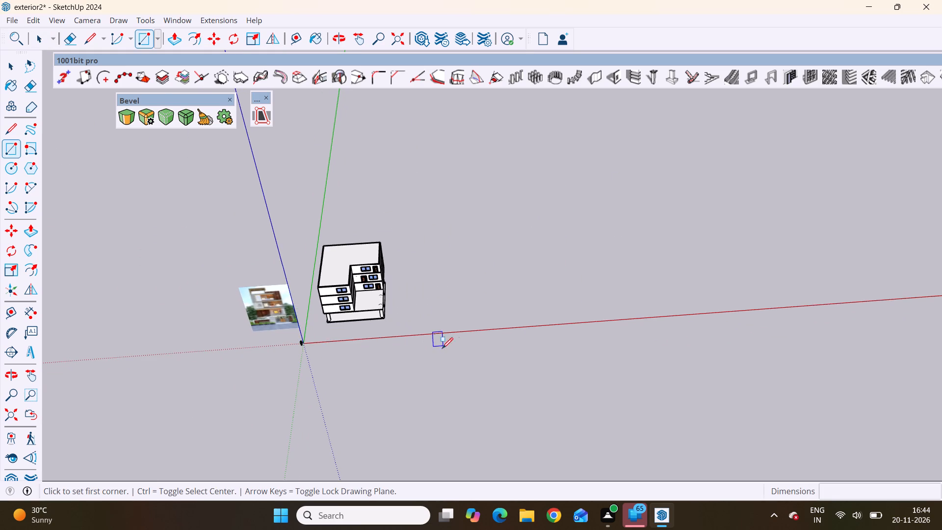
scroll(451, 349, down, 1)
middle_drag(361, 341, 395, 274)
scroll(416, 311, up, 9)
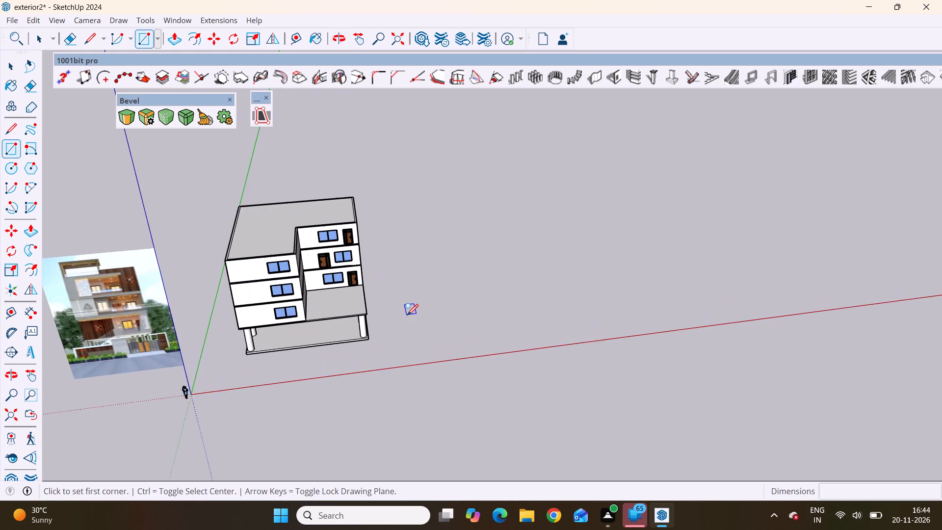
scroll(407, 315, up, 4)
click(403, 294)
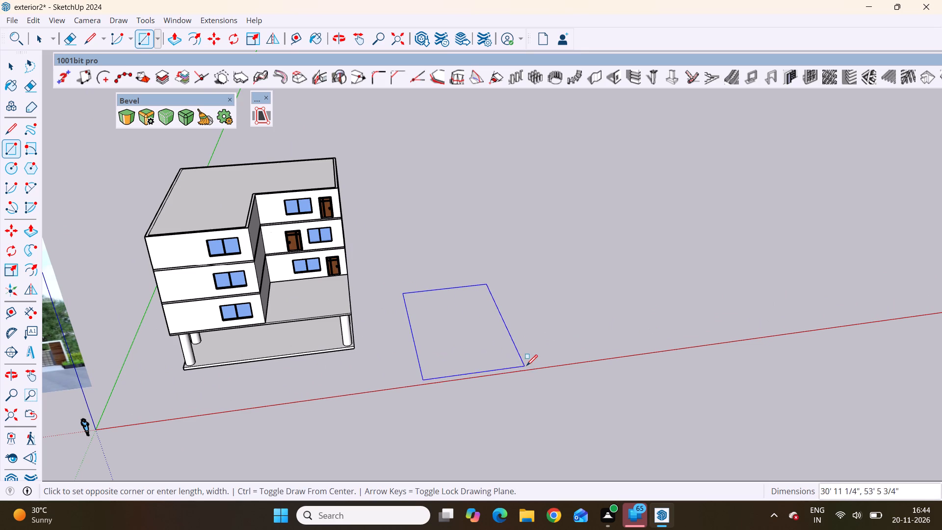
click(529, 361)
key(space)
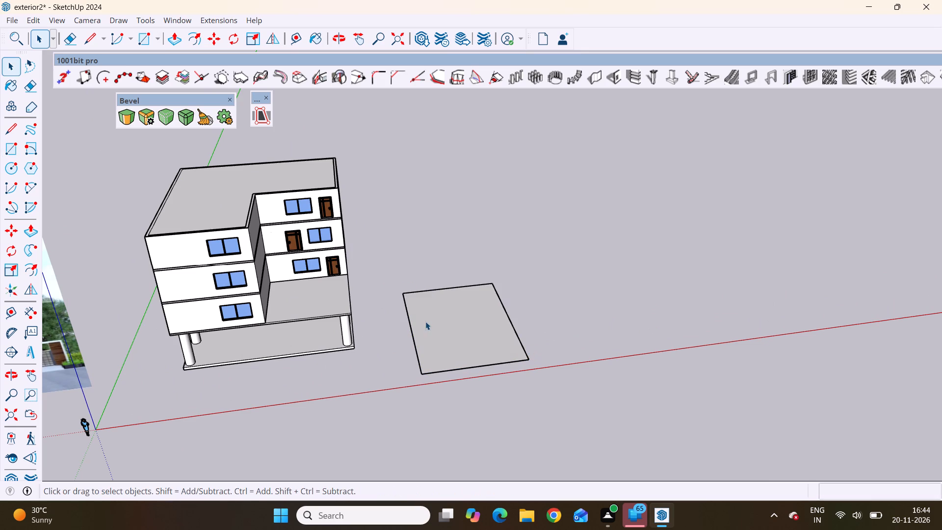
Select the new ground rectangle's face and look through the installed extensions for a tool to apply.
click(446, 330)
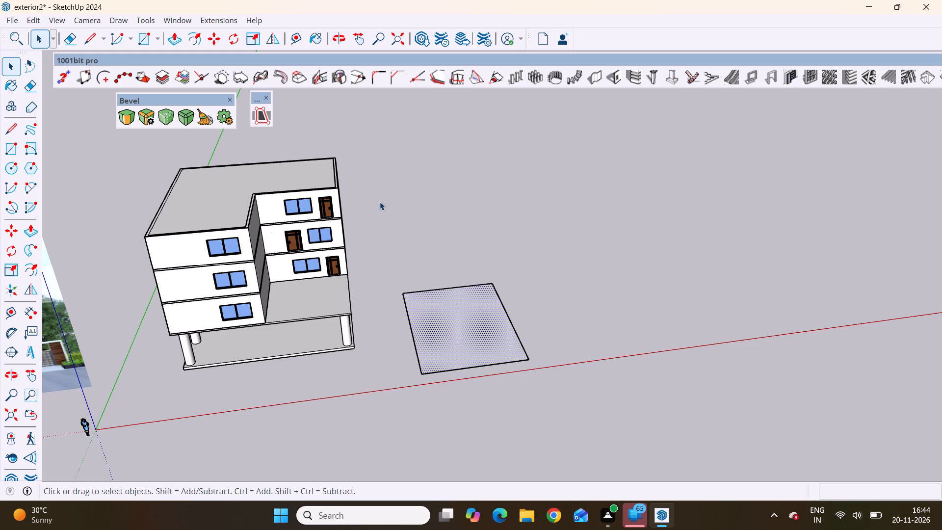
click(222, 19)
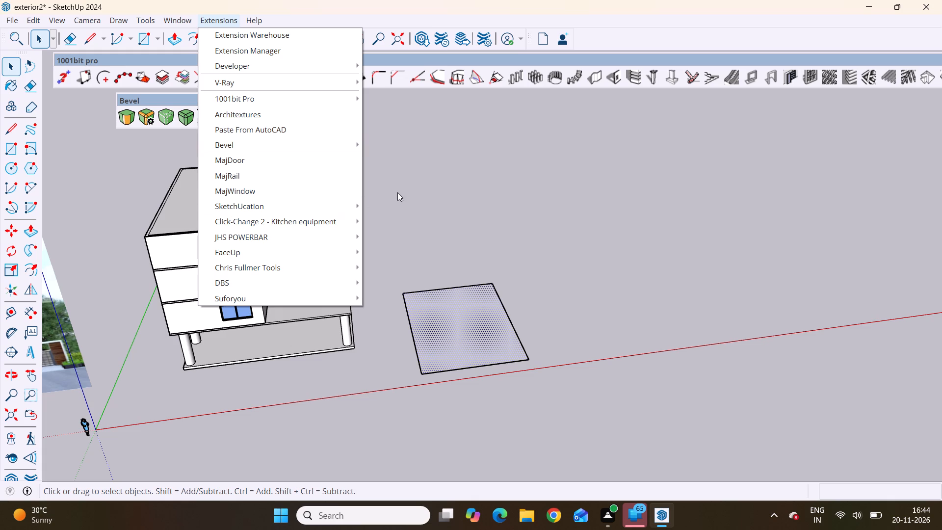
scroll(426, 184, down, 2)
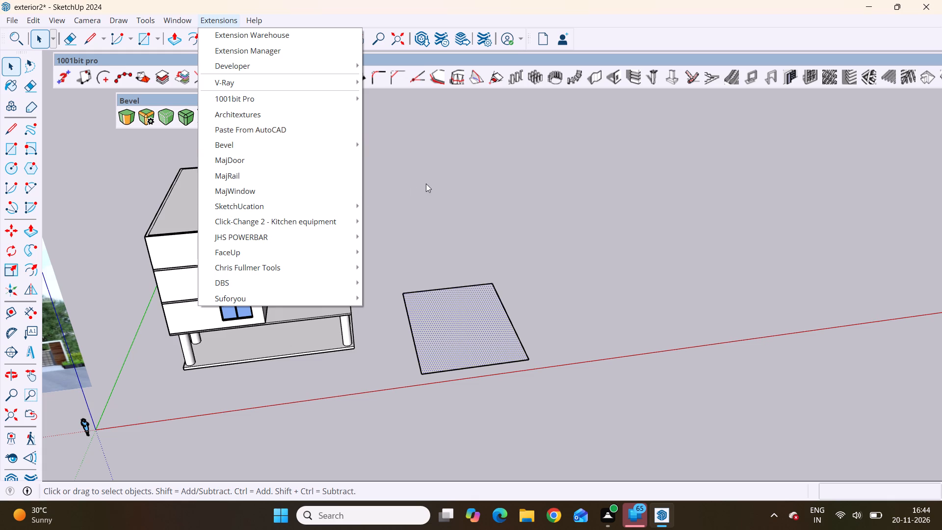
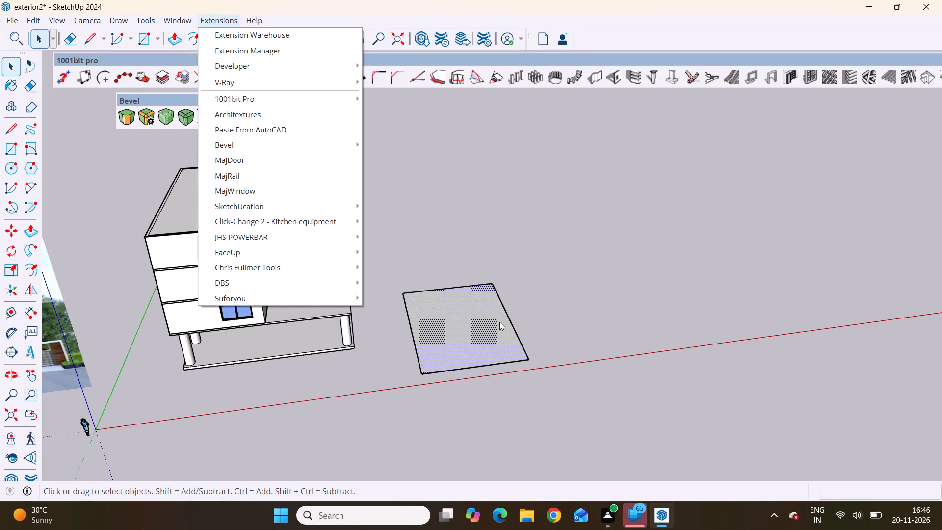
Push/Pull the rectangular face beside the building upward into a solid box.
click(449, 335)
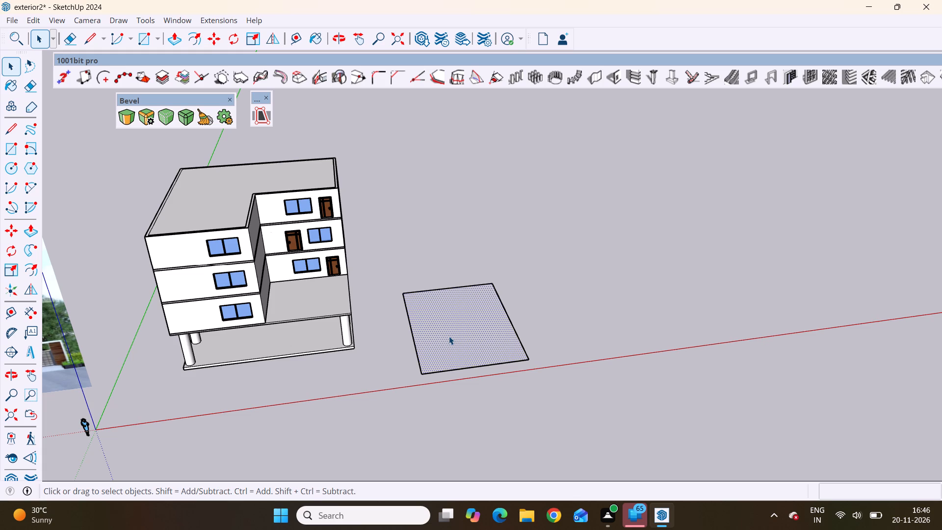
key(p)
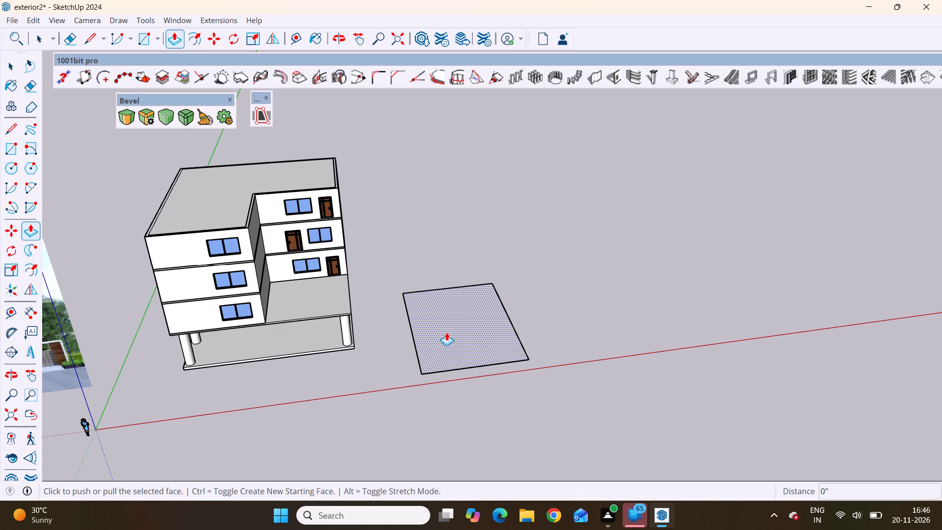
click(455, 326)
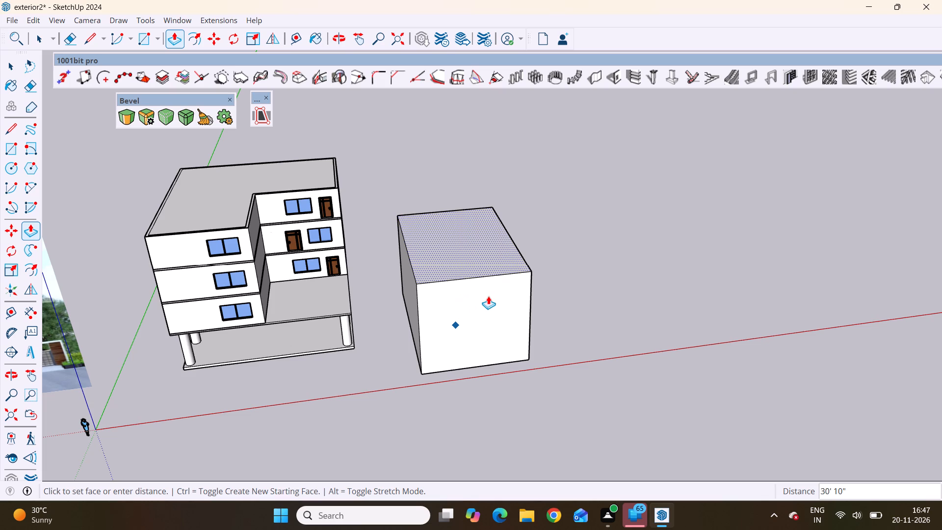
scroll(475, 282, up, 4)
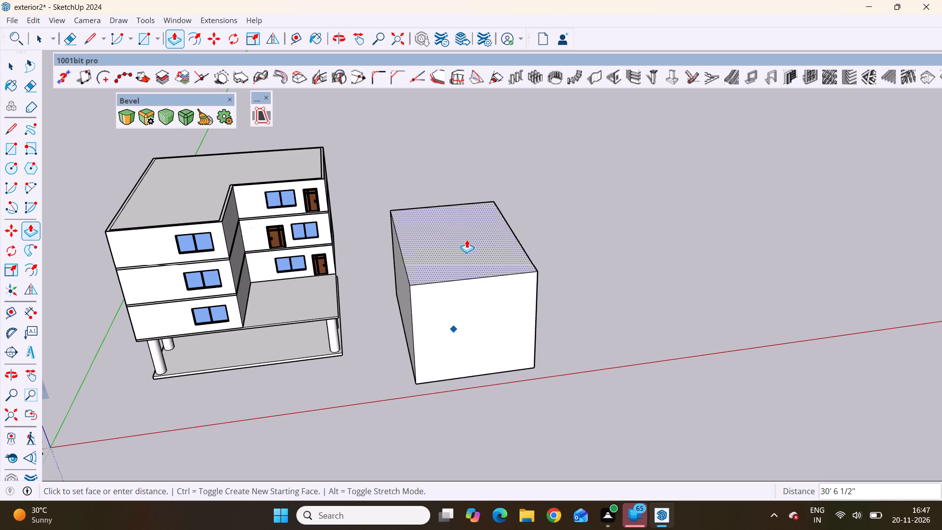
scroll(471, 223, down, 3)
middle_drag(474, 251, 565, 199)
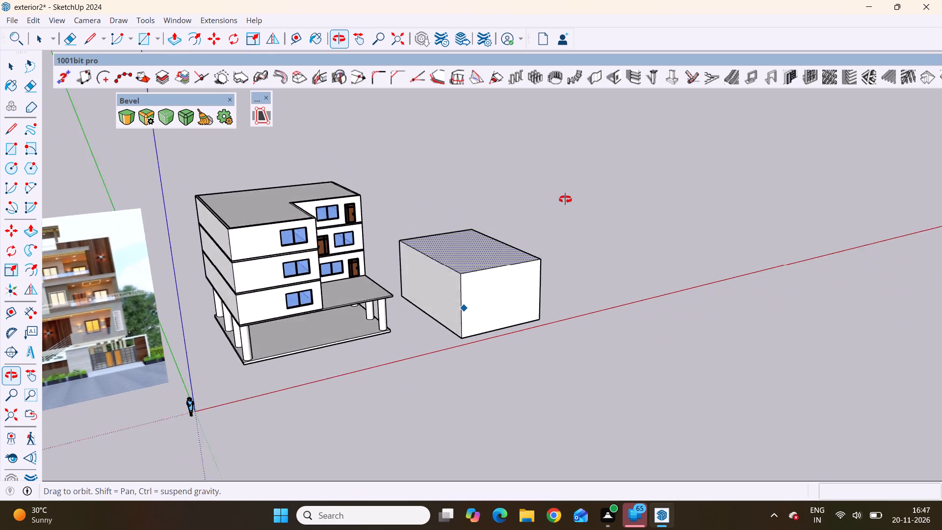
middle_drag(565, 199, 481, 223)
scroll(487, 266, up, 9)
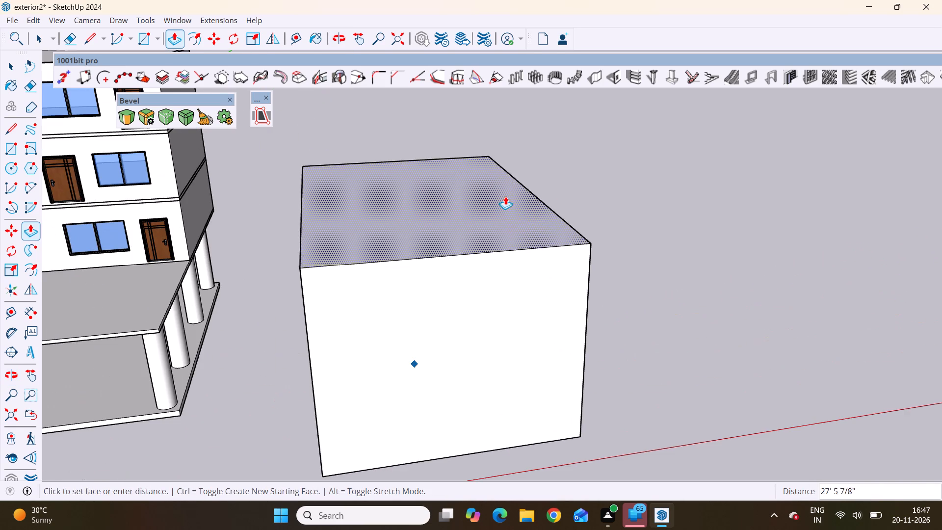
scroll(508, 195, down, 4)
click(462, 194)
key(space)
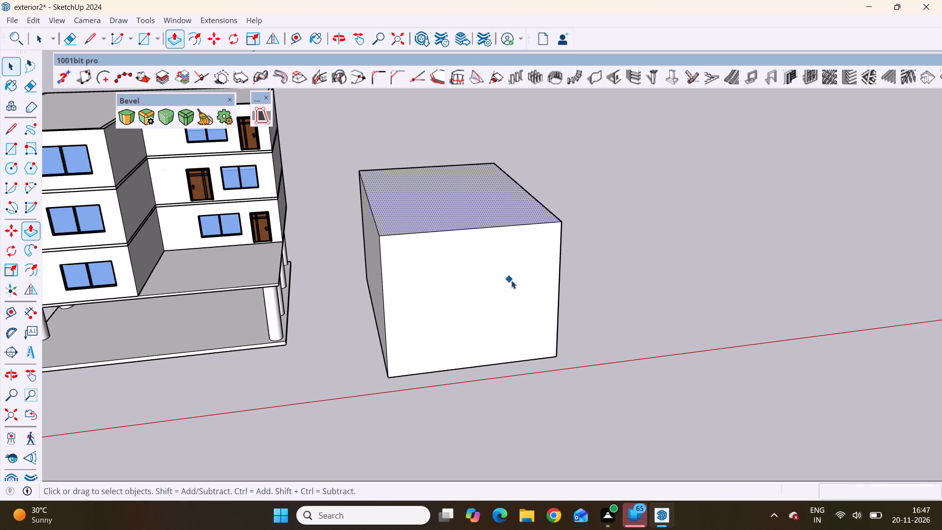
click(606, 243)
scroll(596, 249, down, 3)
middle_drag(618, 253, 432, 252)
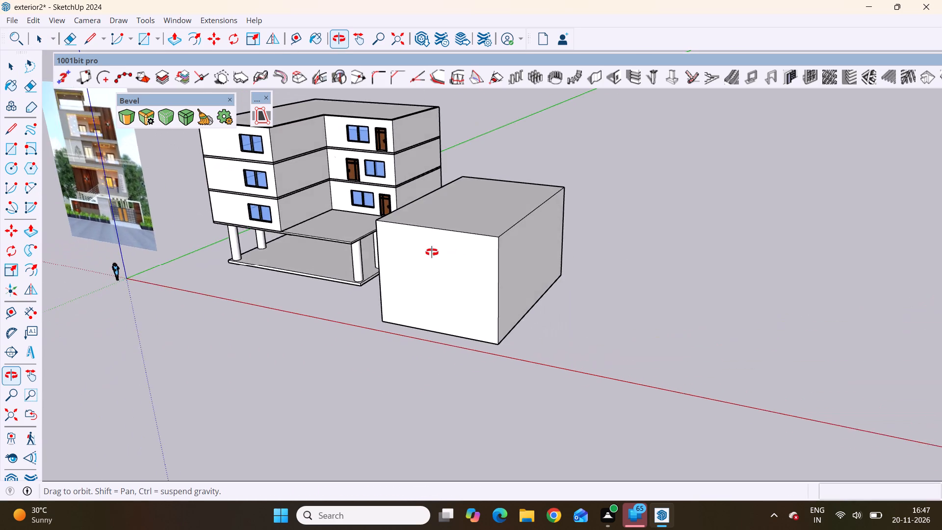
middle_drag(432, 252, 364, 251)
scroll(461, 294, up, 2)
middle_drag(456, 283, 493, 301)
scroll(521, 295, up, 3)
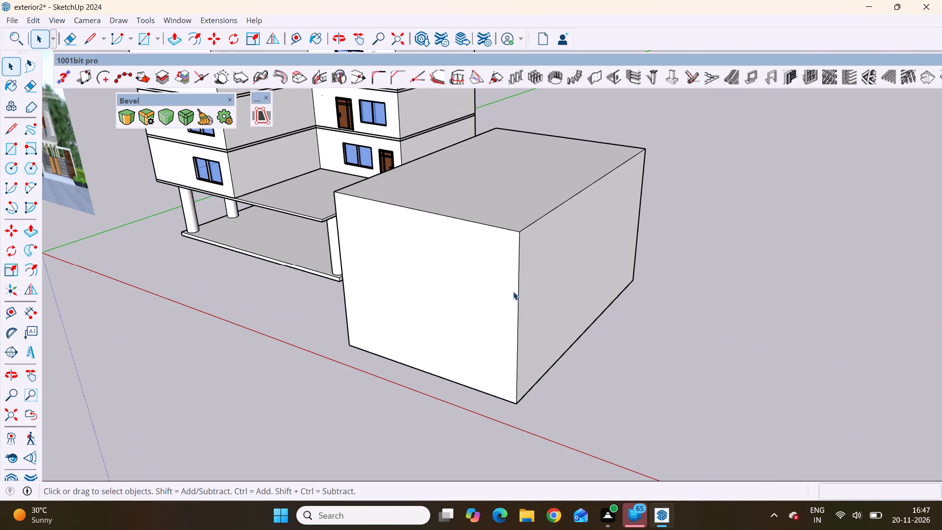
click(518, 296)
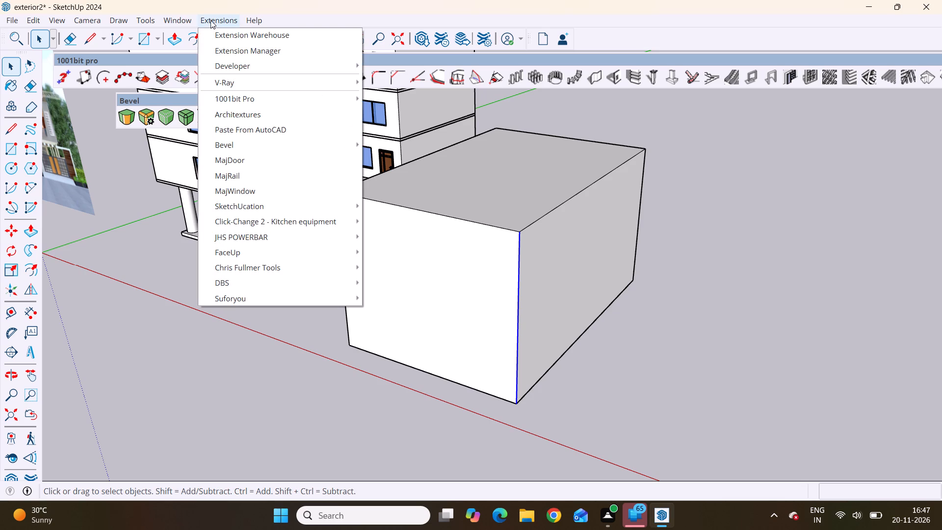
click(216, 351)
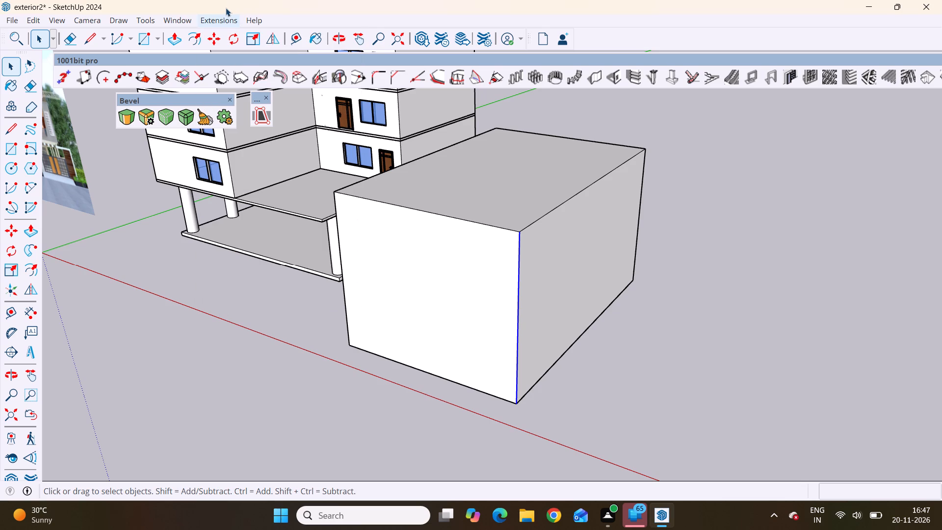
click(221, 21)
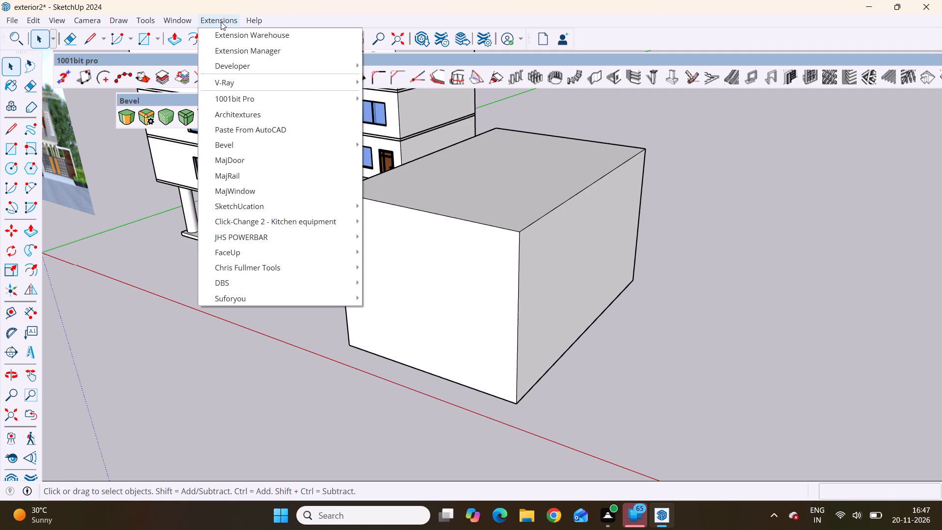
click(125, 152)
Bevel the box's front vertical edge on the side away from the building, with an offset of about 30' 2 5/8" and 6 segments.
click(518, 322)
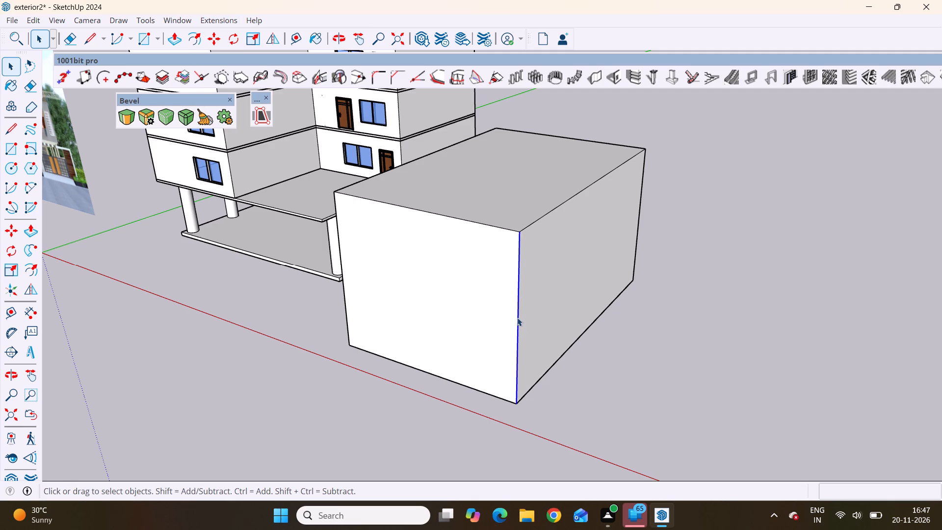
click(125, 114)
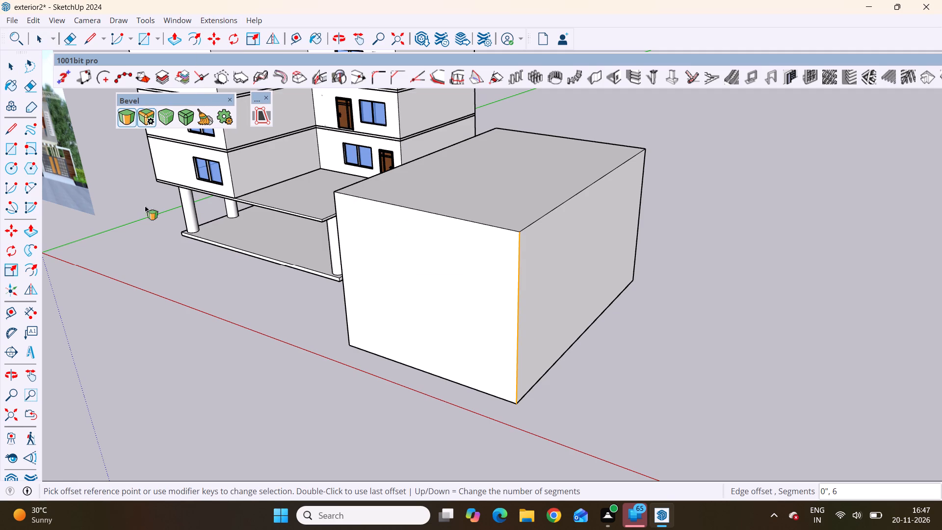
click(517, 324)
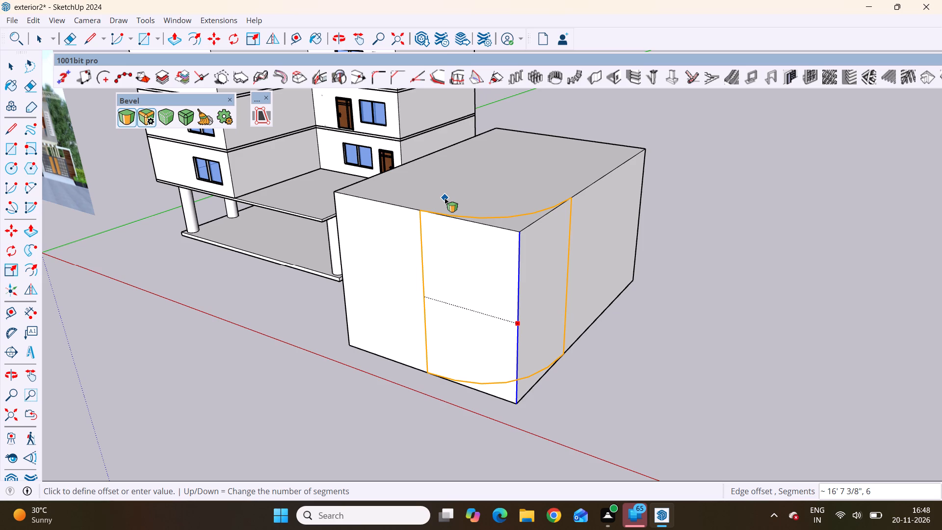
key(F2)
key(F2)
key(F2)
key(F2)
key(F2)
key(F2)
key(F2)
key(F2)
key(F2)
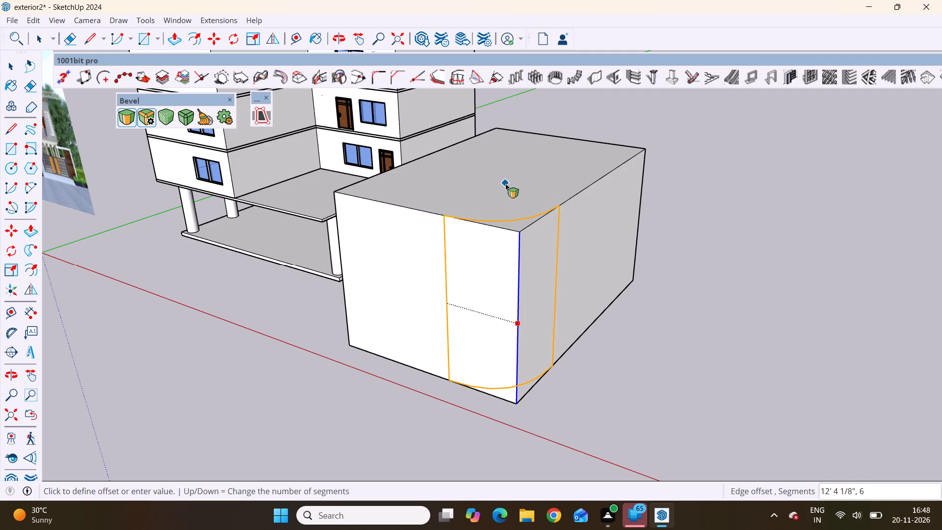
scroll(506, 179, down, 3)
middle_drag(506, 178, 527, 309)
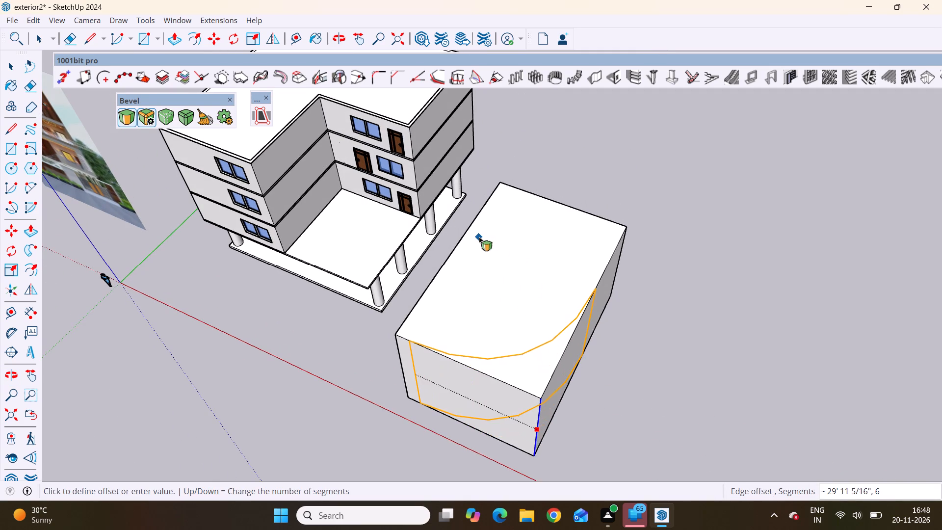
click(478, 237)
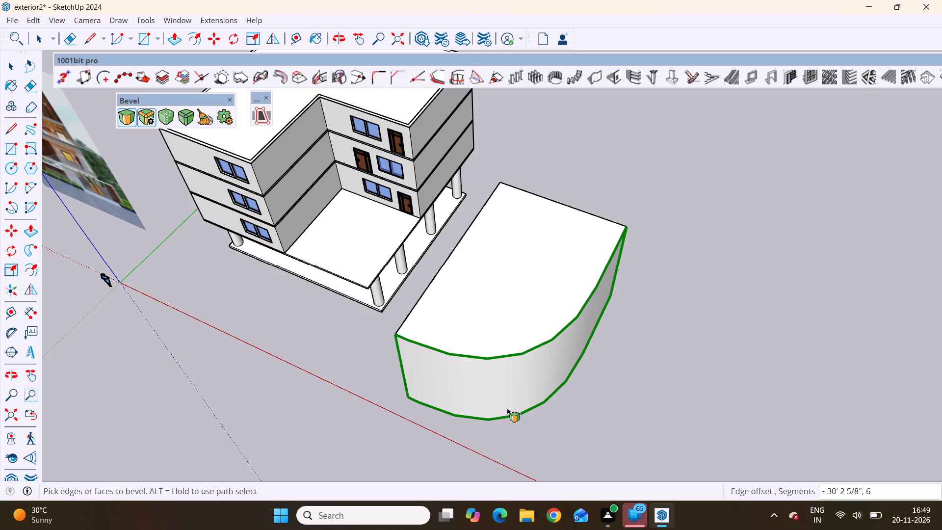
Bevel the box's rear vertical edge facing the building, diagonally opposite the curved corner, with an offset of about 33' 4 9/16" and 6 segments.
scroll(548, 350, down, 11)
scroll(411, 395, down, 7)
middle_drag(555, 417, 0, 451)
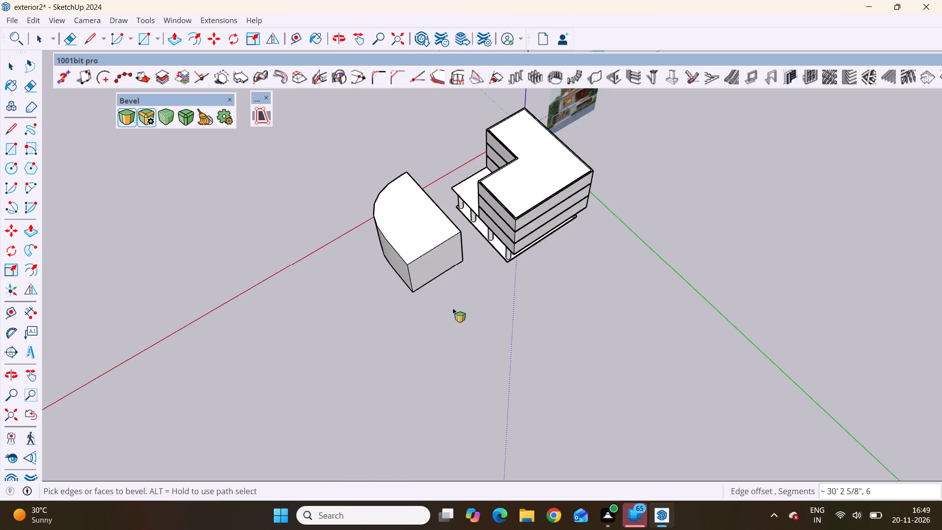
middle_drag(336, 361, 90, 359)
scroll(464, 246, up, 10)
scroll(479, 201, up, 3)
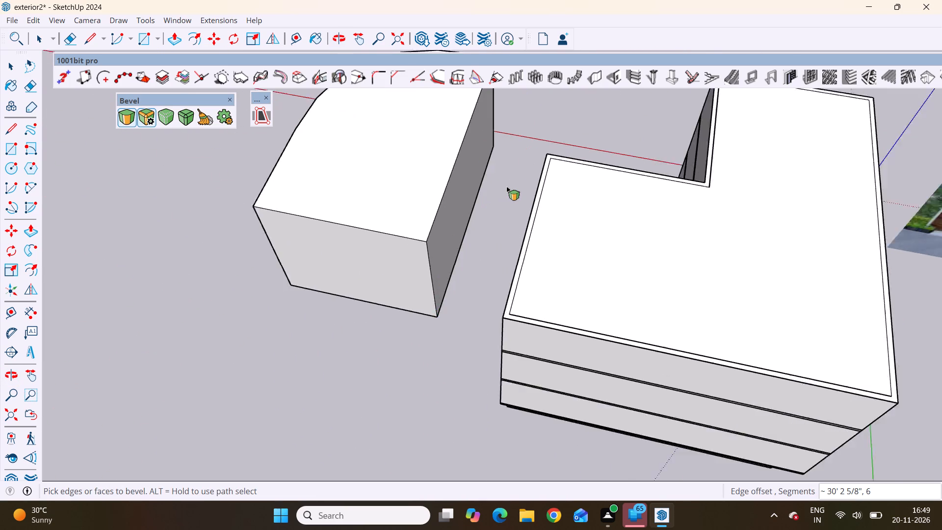
scroll(506, 186, up, 1)
scroll(508, 205, down, 4)
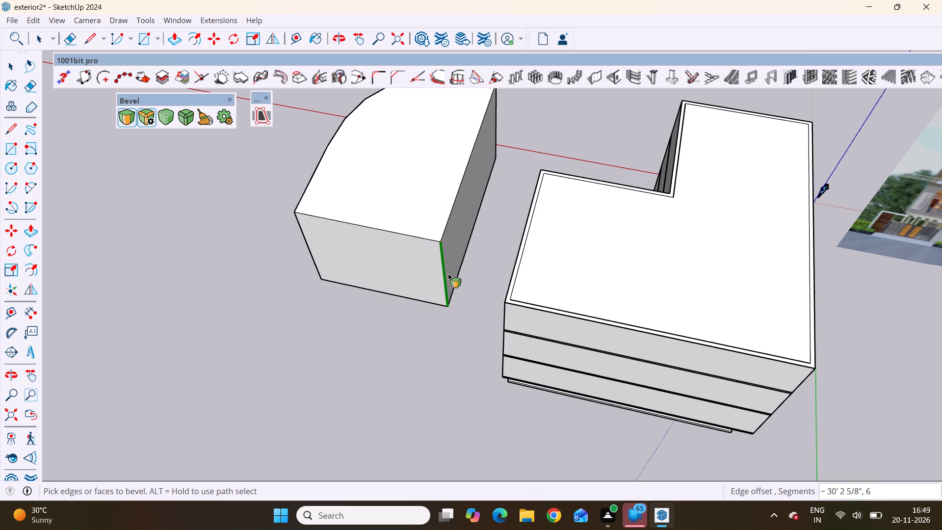
click(443, 270)
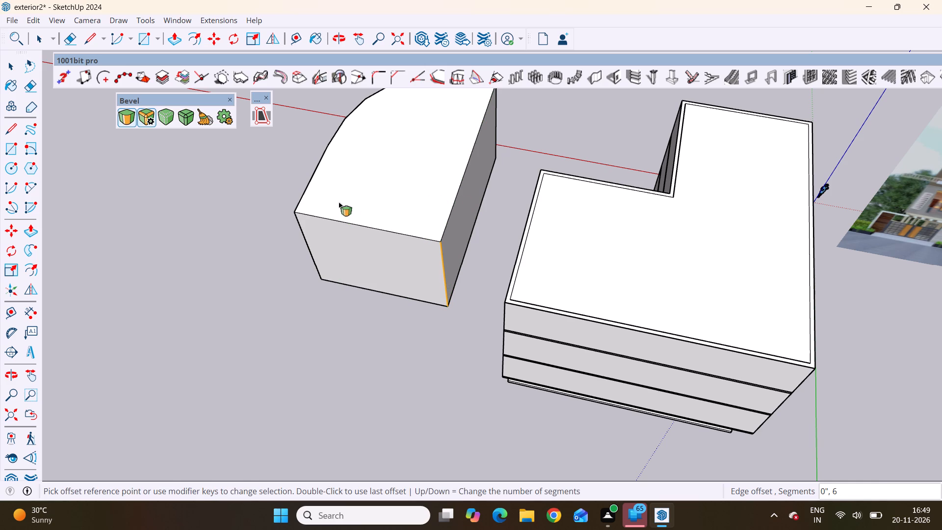
click(444, 275)
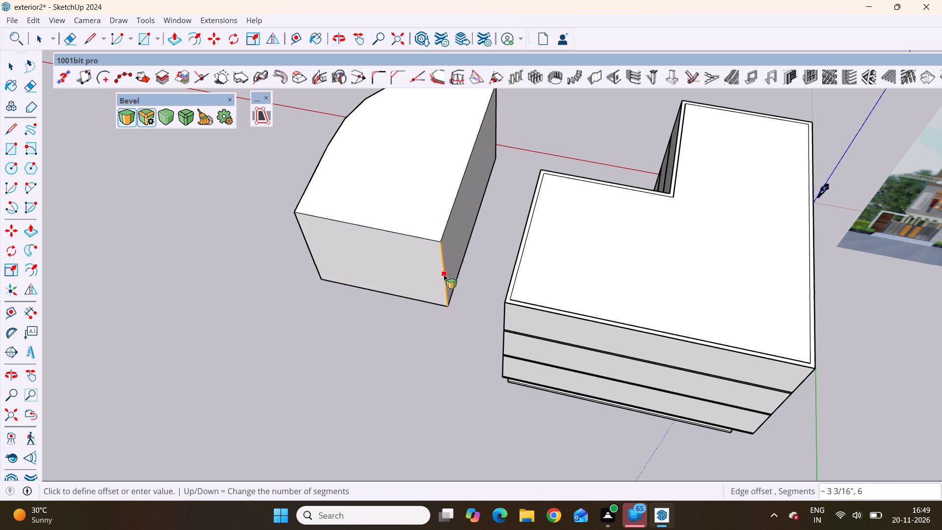
scroll(283, 224, down, 6)
middle_drag(333, 257, 351, 304)
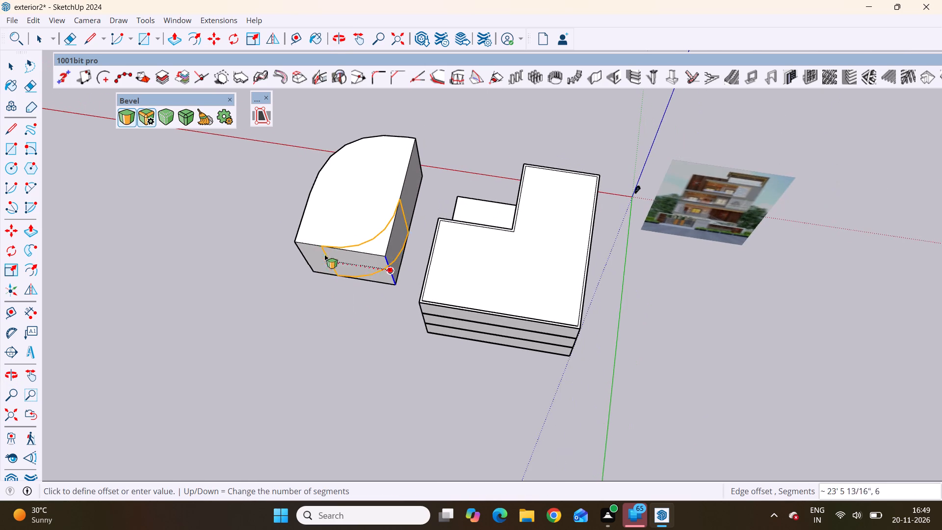
scroll(302, 239, up, 5)
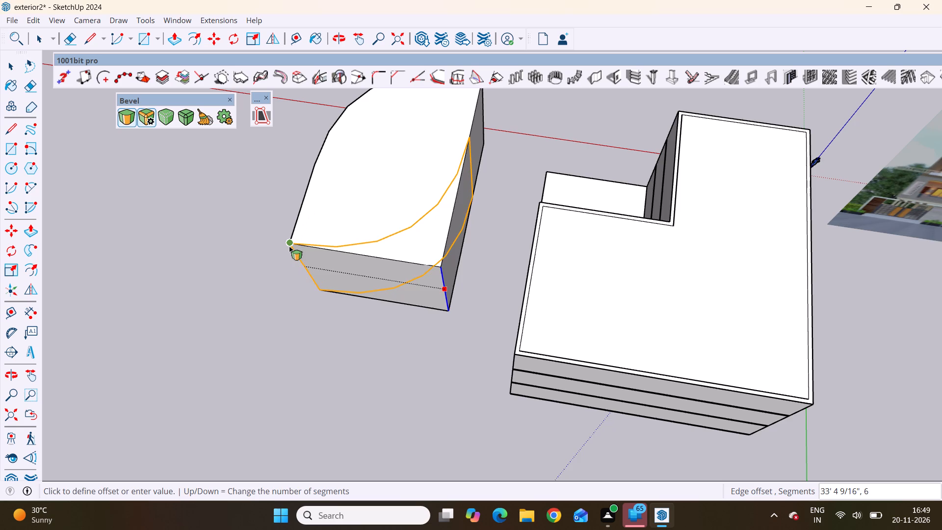
click(289, 246)
Examine the double-curved block from several sides, alongside the building and the reference picture.
scroll(429, 311, down, 11)
middle_drag(336, 297, 760, 194)
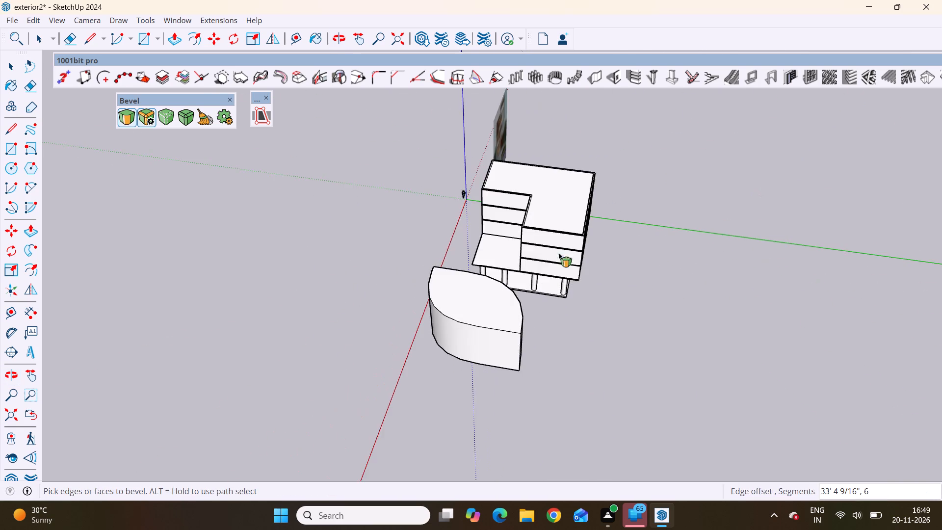
scroll(533, 253, down, 4)
middle_drag(290, 310, 797, 339)
scroll(496, 293, up, 7)
scroll(427, 270, down, 6)
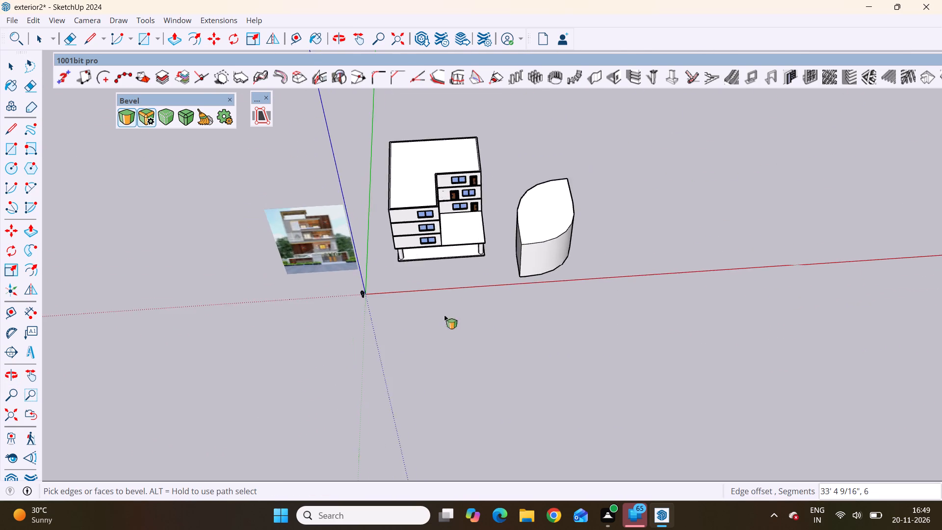
scroll(444, 315, down, 1)
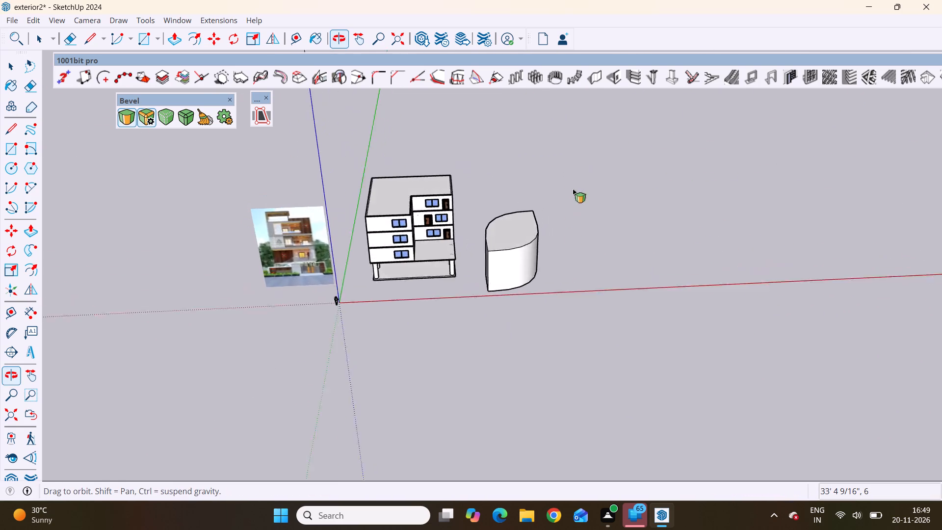
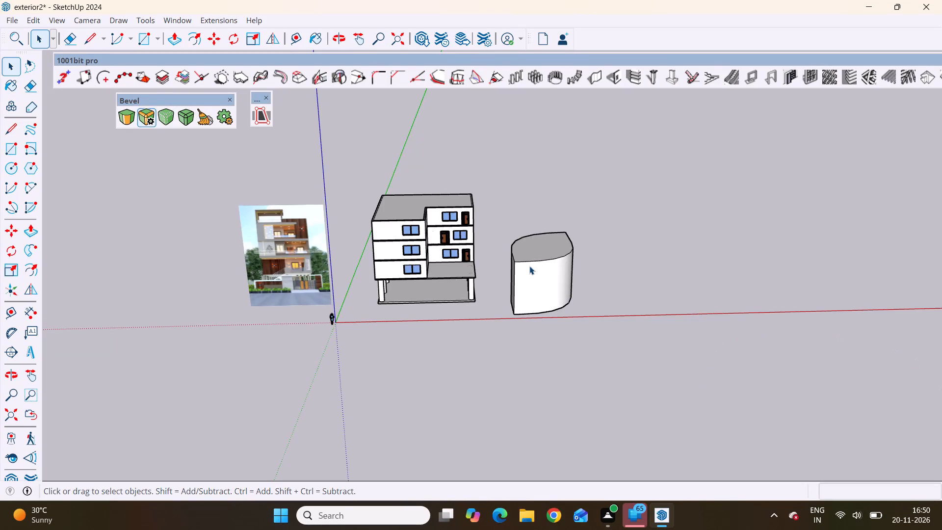
Draw a circle of about 6' 5" radius on the curved block's top face, on the side nearer the building.
middle_drag(544, 240, 559, 309)
scroll(541, 272, up, 5)
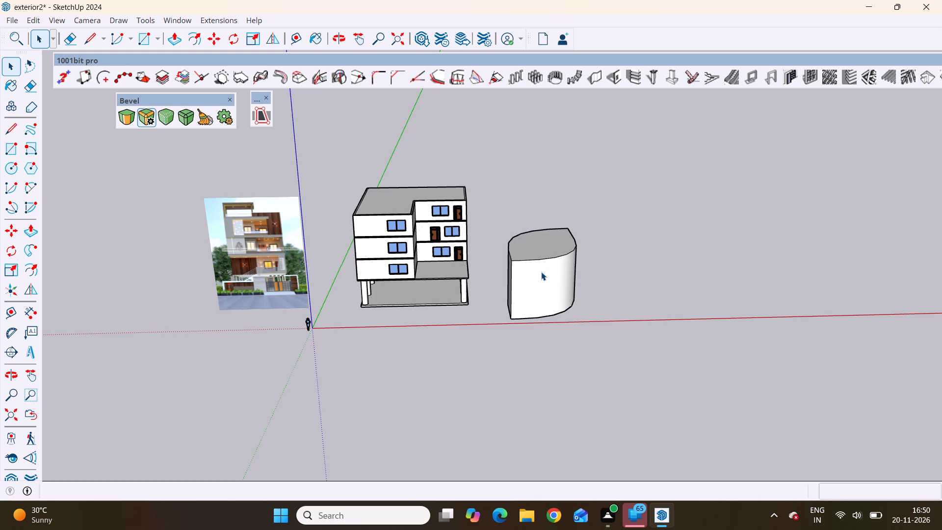
scroll(556, 302, down, 4)
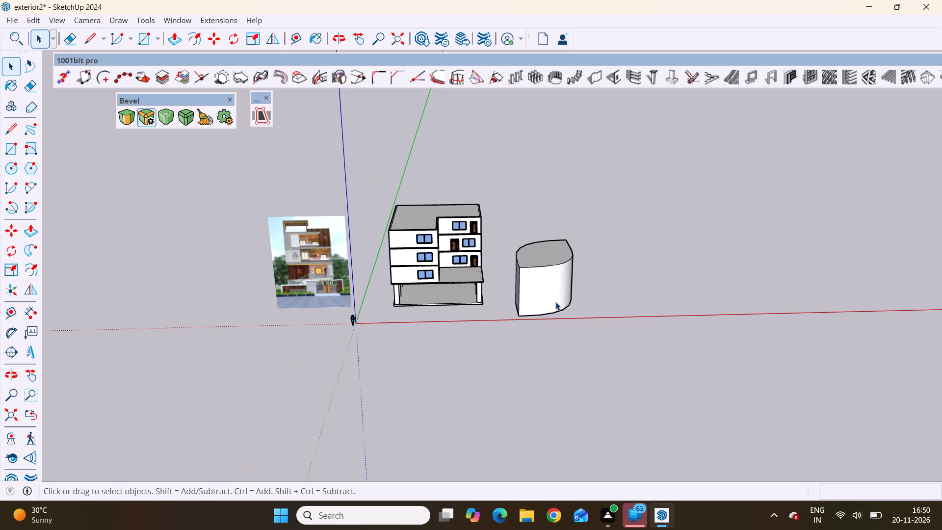
middle_drag(563, 262, 542, 371)
scroll(554, 296, up, 5)
click(548, 274)
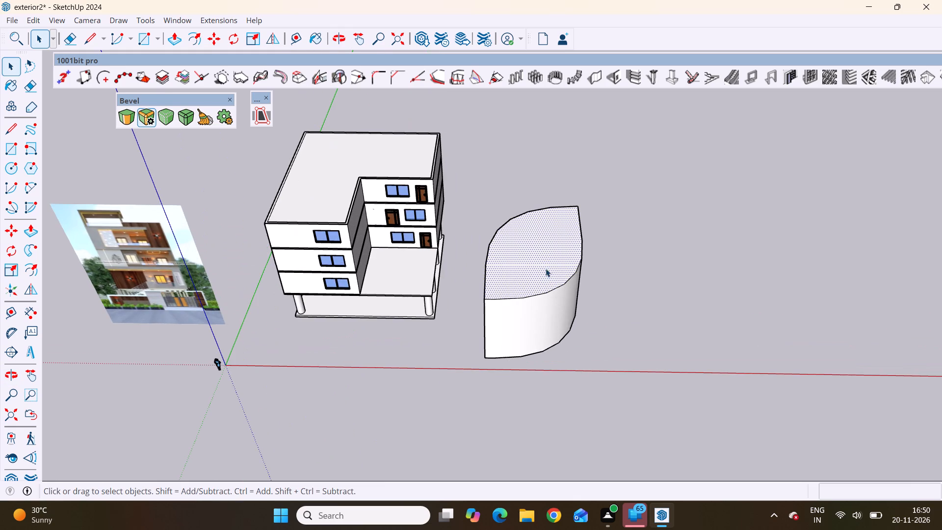
double_click(542, 254)
scroll(535, 250, up, 3)
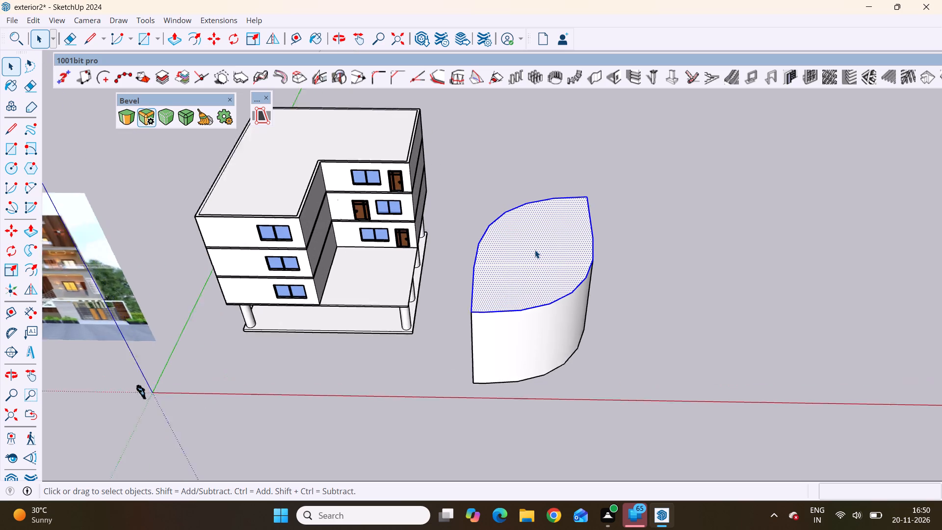
scroll(535, 250, up, 1)
middle_drag(593, 275, 602, 280)
double_click(545, 248)
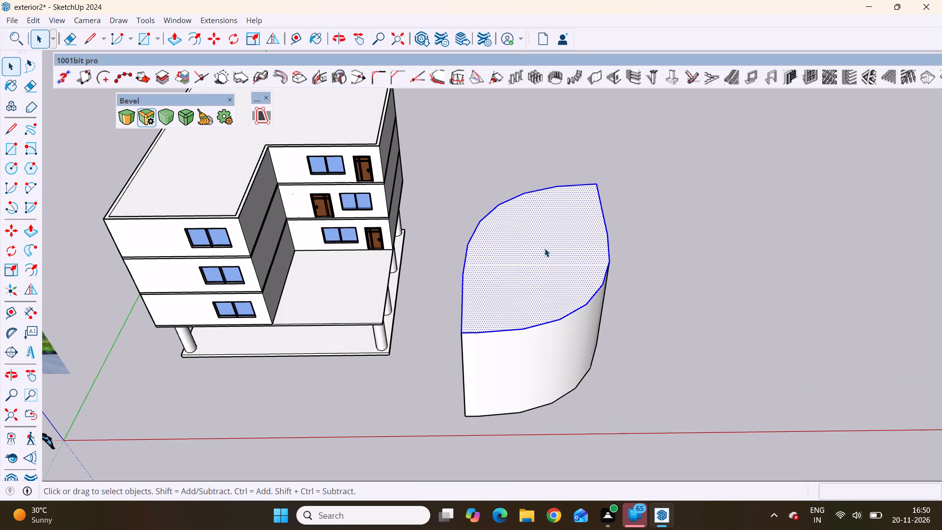
click(545, 247)
key(c)
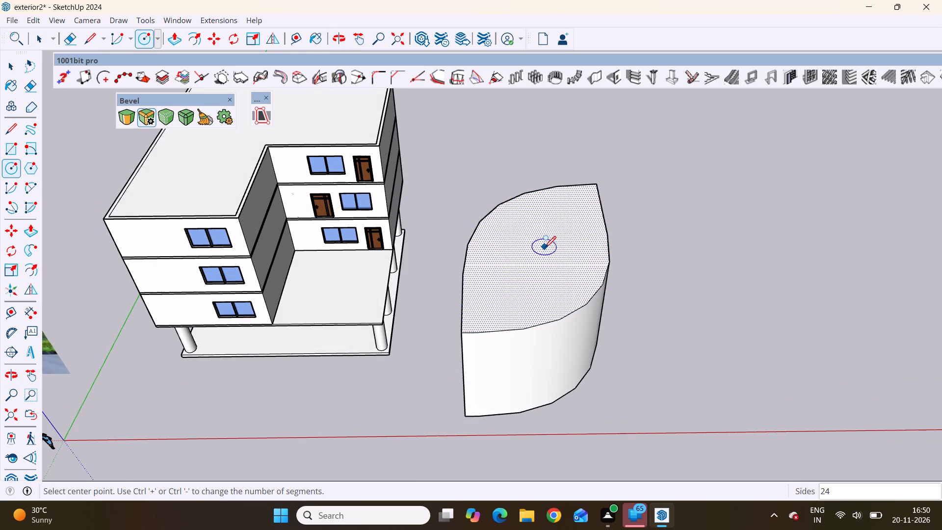
click(517, 258)
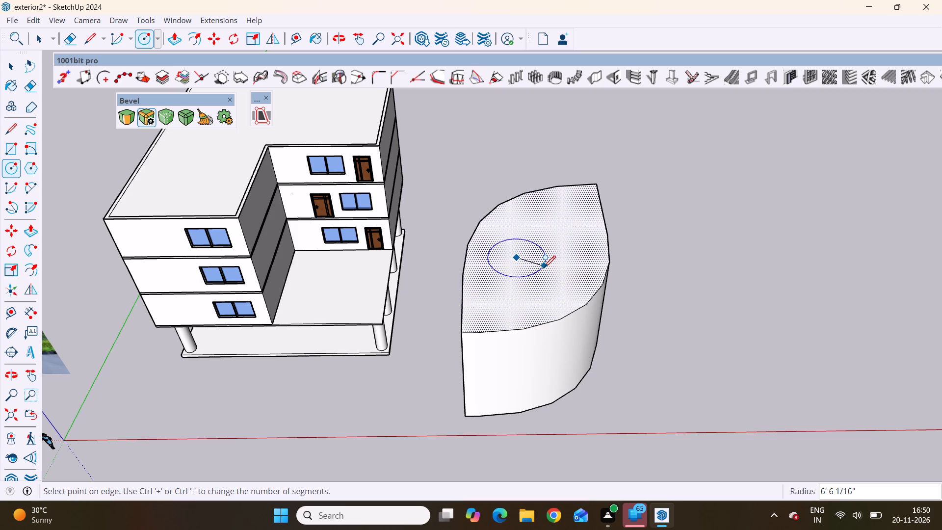
click(543, 267)
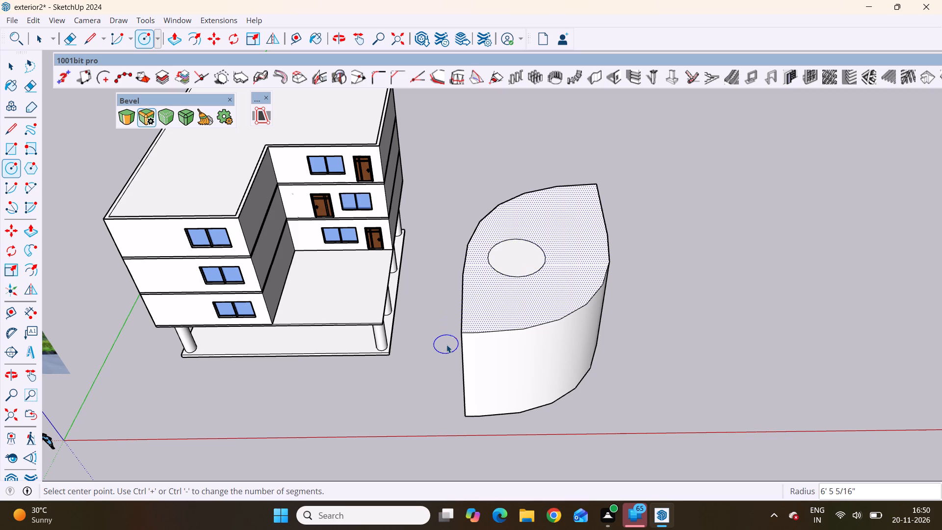
key(space)
Push/Pull the circle down into the block by about 31' 4 9/16", to the level of its bottom corner.
click(523, 257)
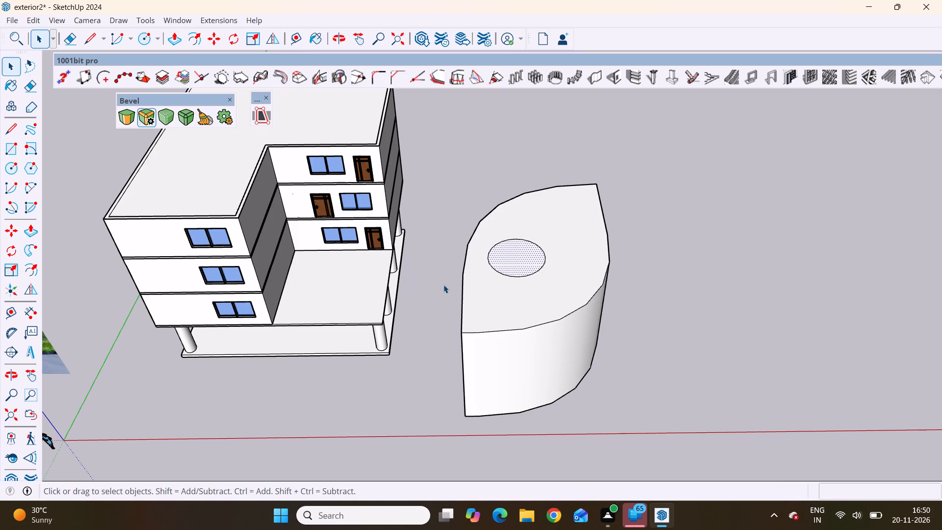
key(p)
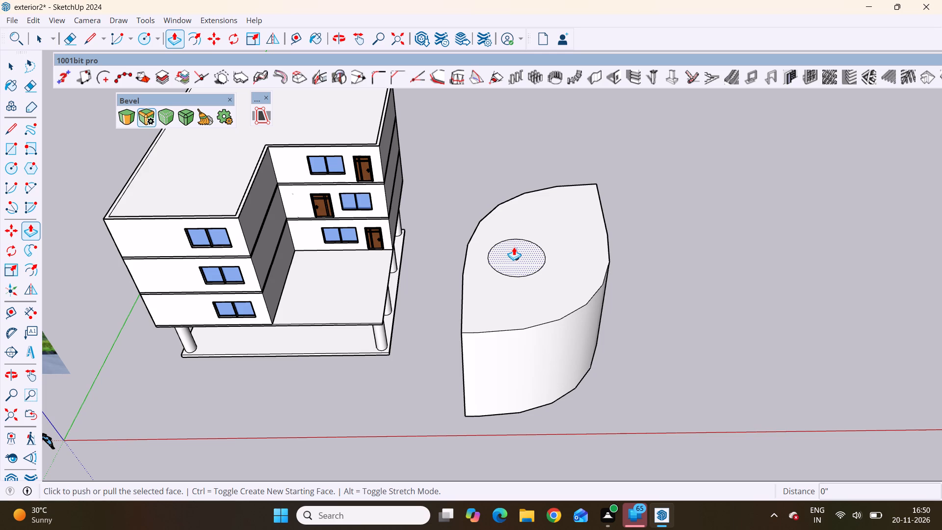
click(516, 247)
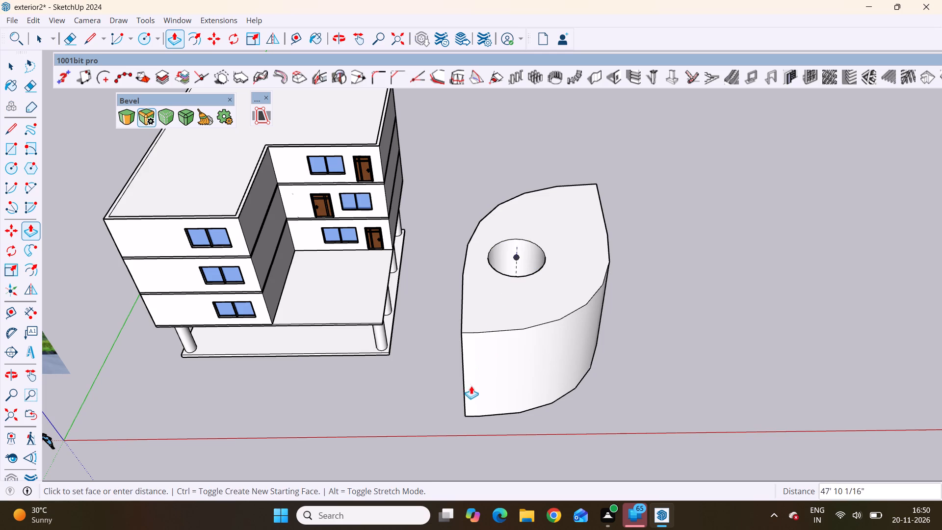
click(462, 414)
From underneath, Push/Pull the circular face flush with the block's bottom by about 3' 2 3/16" to open a through hole.
scroll(528, 393, down, 3)
middle_drag(562, 418, 519, 295)
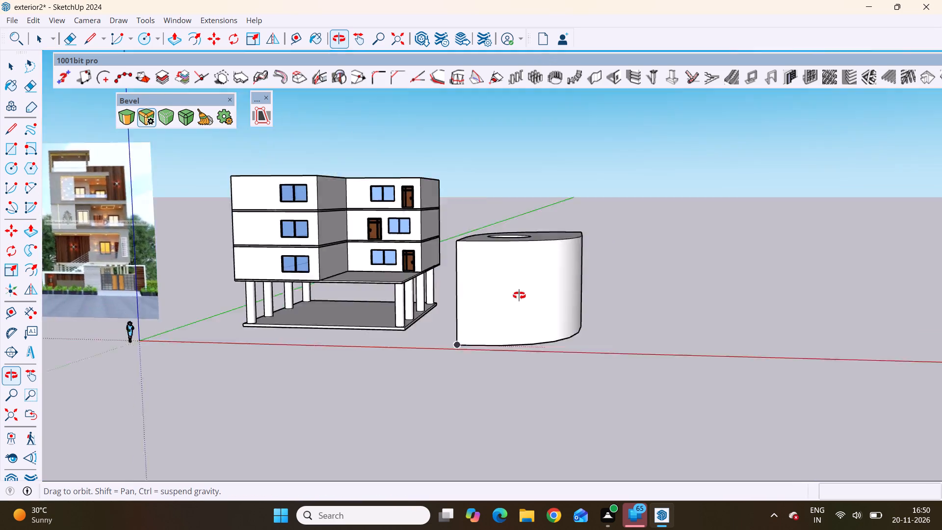
middle_drag(519, 295, 540, 482)
scroll(540, 482, up, 10)
middle_drag(518, 310, 496, 336)
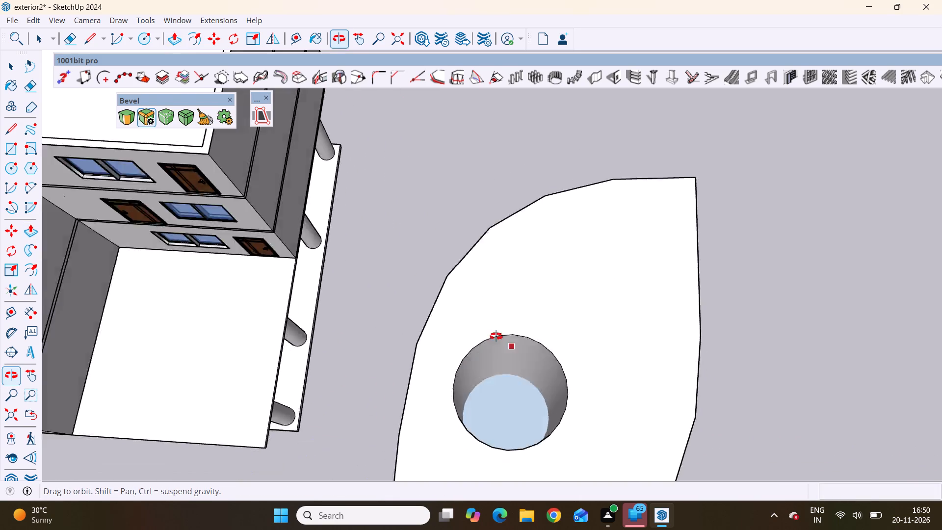
middle_drag(496, 336, 493, 117)
scroll(492, 121, up, 1)
scroll(504, 304, down, 4)
middle_drag(507, 353, 521, 60)
scroll(521, 201, up, 5)
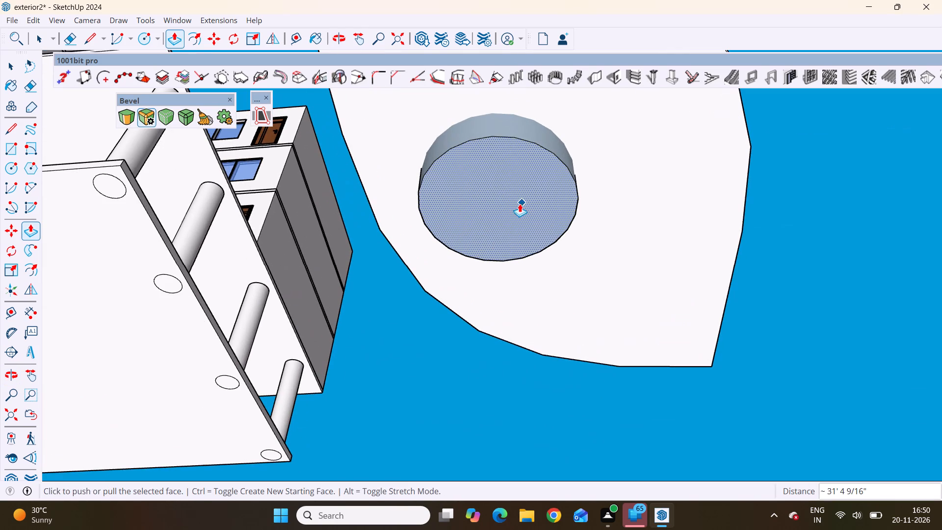
click(516, 203)
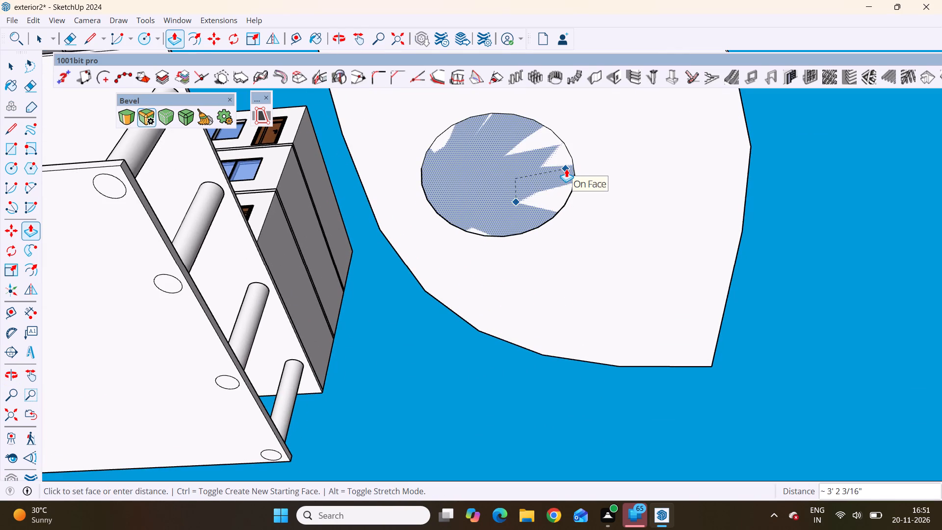
click(566, 168)
Examine the block's round through hole from above and from several sides, next to the building.
scroll(502, 233, down, 8)
middle_drag(525, 194, 520, 446)
scroll(520, 445, down, 4)
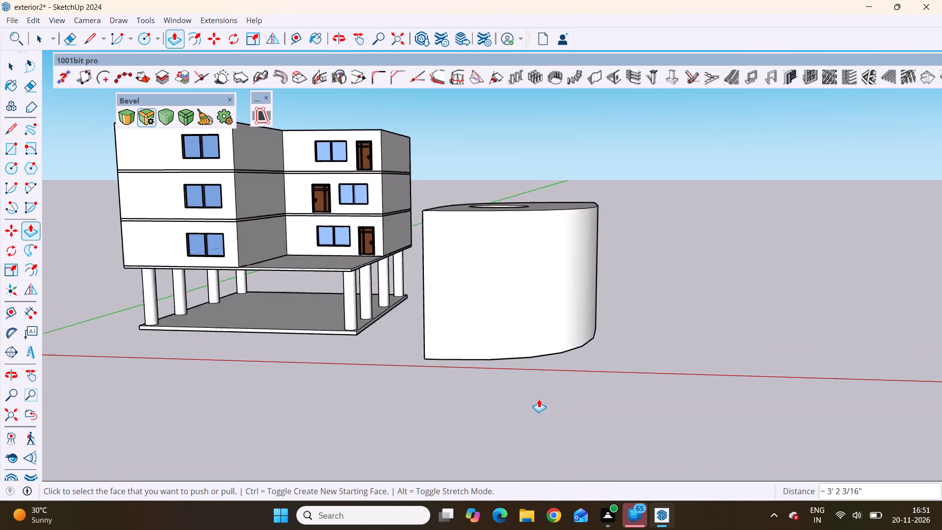
scroll(539, 399, down, 1)
scroll(557, 194, up, 1)
middle_drag(561, 240, 571, 524)
scroll(553, 453, up, 4)
scroll(530, 352, up, 5)
scroll(676, 295, down, 5)
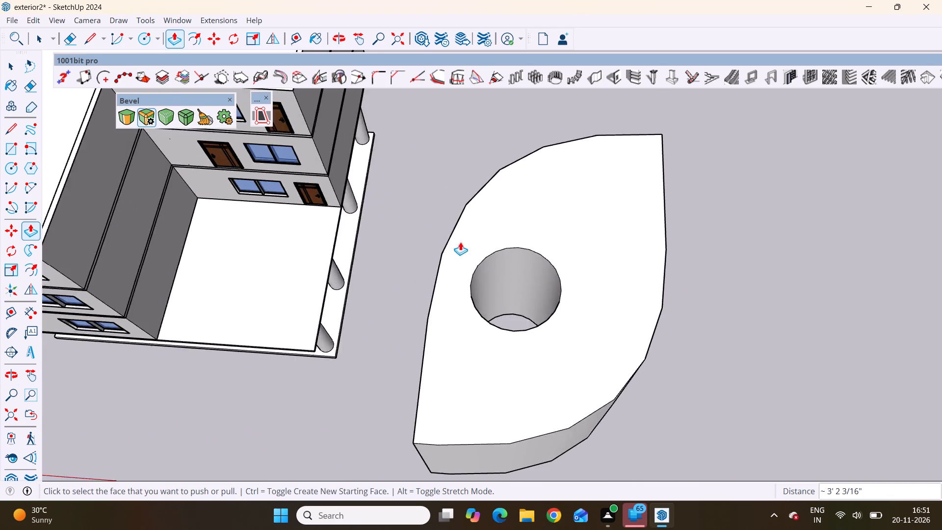
scroll(460, 242, down, 7)
scroll(539, 391, up, 1)
middle_drag(282, 310, 772, 267)
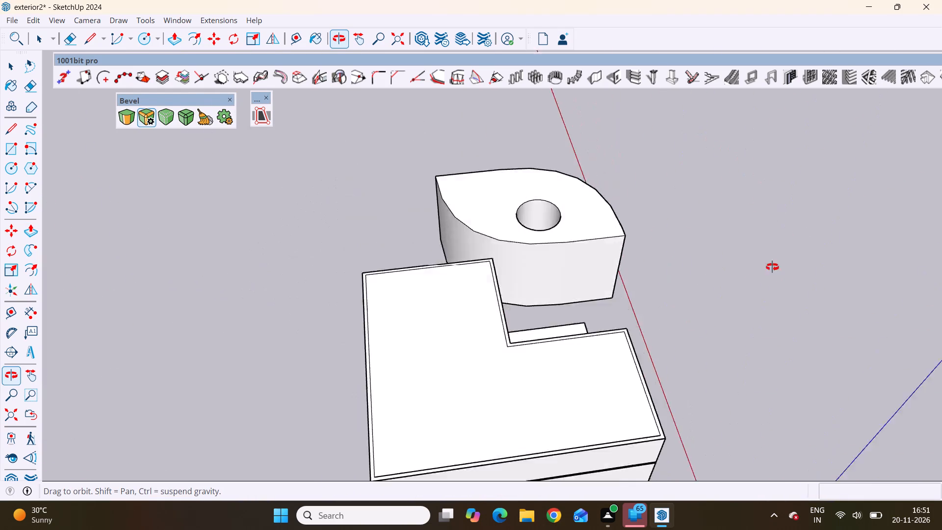
middle_drag(772, 267, 376, 303)
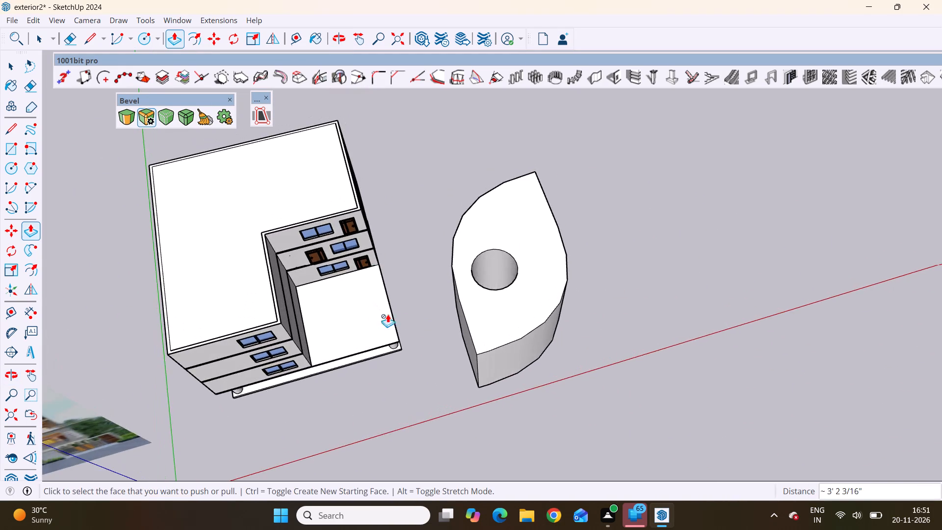
scroll(424, 312, down, 5)
middle_drag(504, 363, 439, 168)
scroll(439, 168, up, 8)
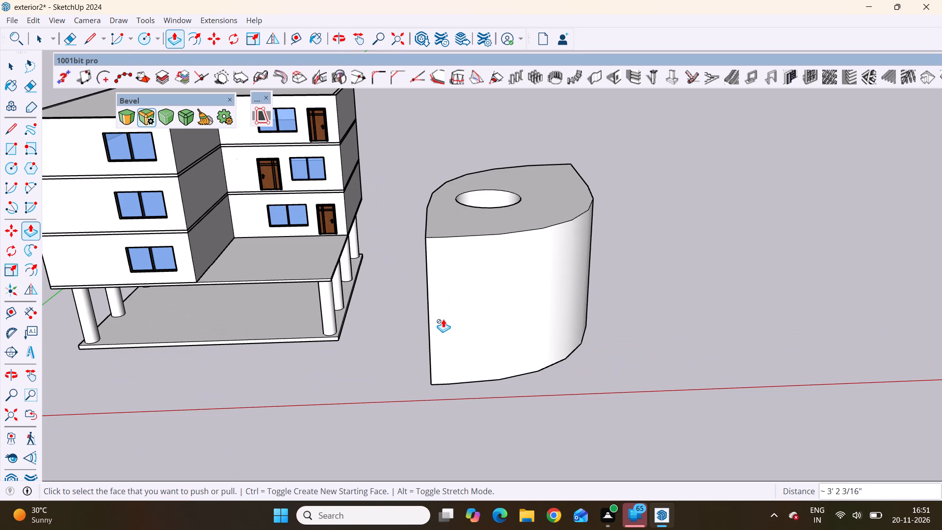
scroll(346, 299, down, 12)
middle_drag(468, 245, 518, 455)
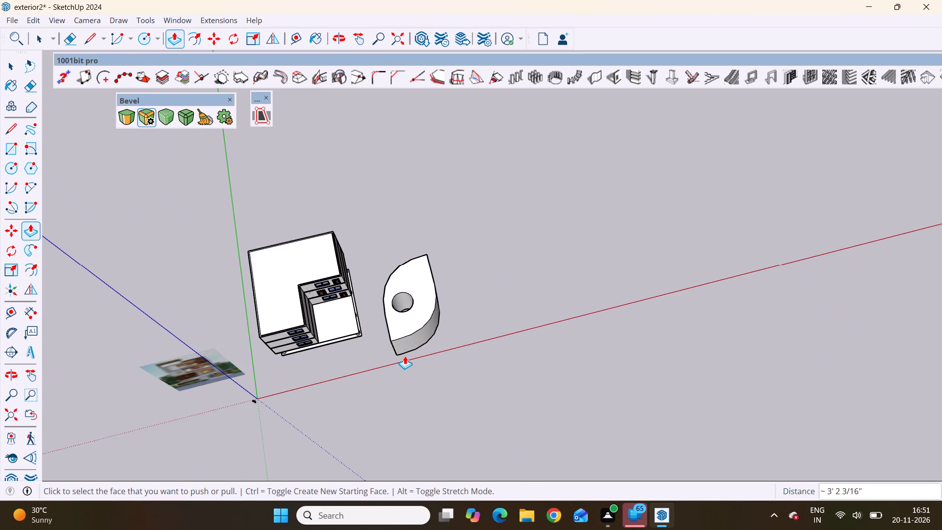
scroll(397, 371, down, 3)
scroll(448, 344, up, 2)
middle_drag(441, 370, 370, 235)
scroll(370, 235, up, 8)
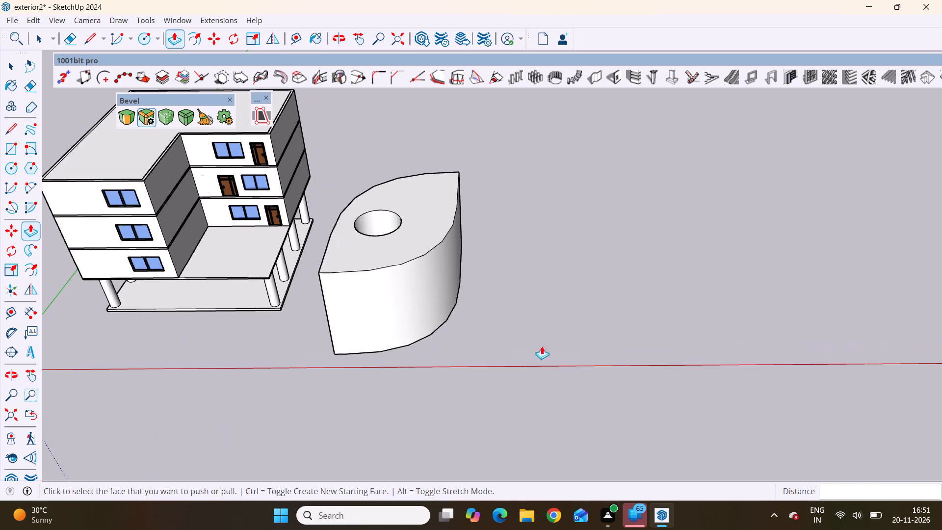
scroll(581, 339, down, 7)
middle_drag(422, 346, 548, 313)
scroll(535, 282, up, 6)
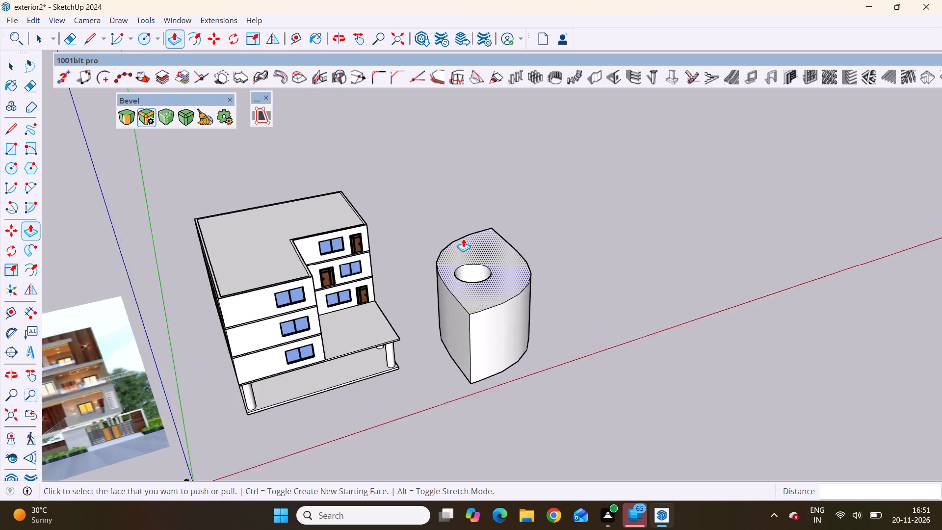
scroll(463, 238, up, 6)
scroll(475, 297, down, 4)
middle_drag(483, 294, 472, 422)
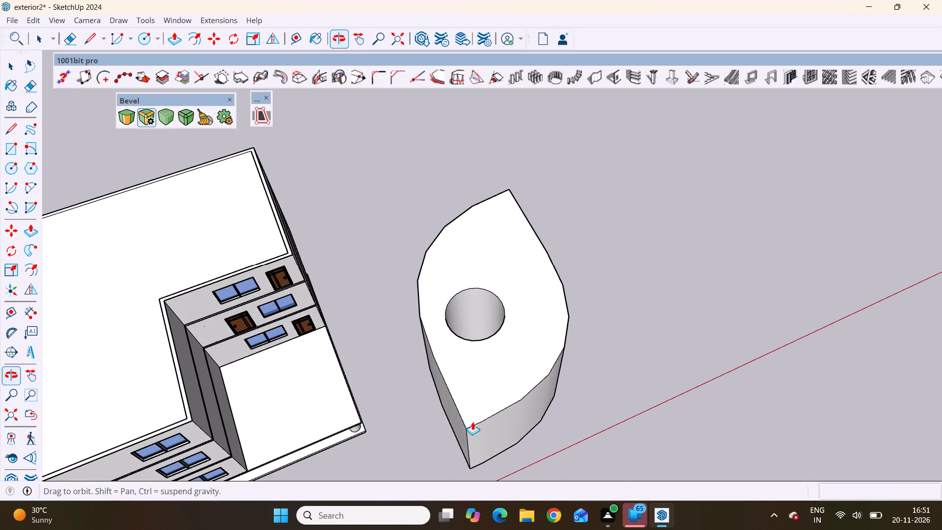
middle_drag(472, 422, 472, 427)
scroll(472, 324, up, 7)
middle_drag(479, 317, 486, 382)
scroll(483, 375, up, 8)
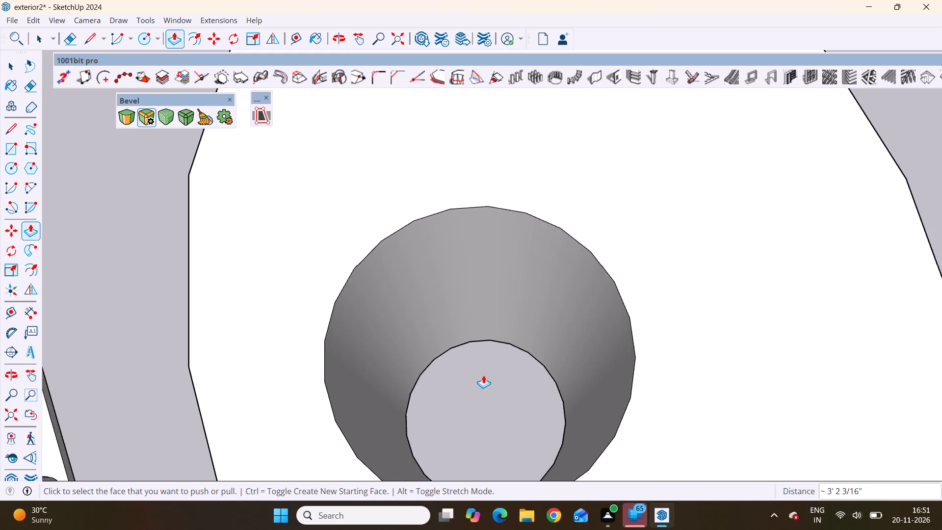
scroll(483, 375, down, 8)
middle_drag(483, 385, 393, 158)
scroll(402, 290, down, 8)
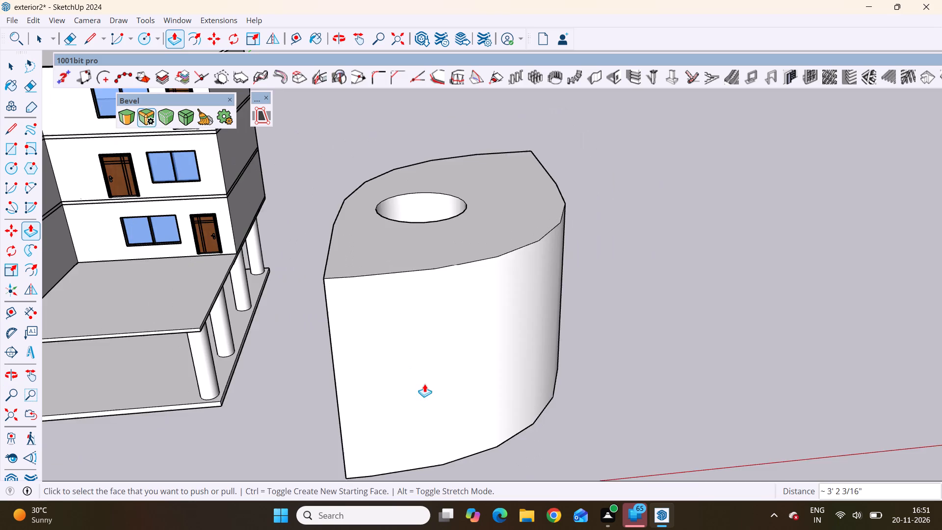
Push/Pull the block's bottom face upward by about 21' 5/16", thinning the block to a slab with the round hole.
middle_drag(458, 446, 446, 178)
scroll(428, 256, up, 5)
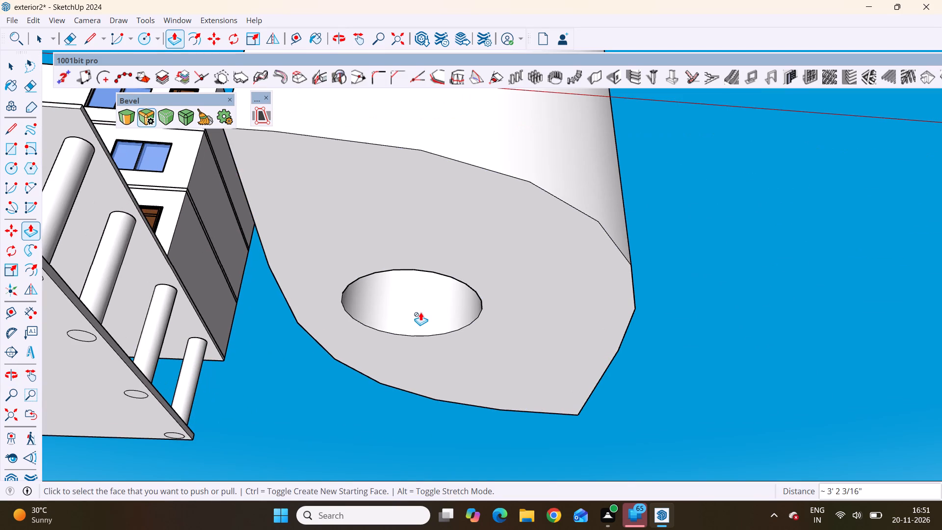
click(515, 264)
scroll(503, 332, down, 3)
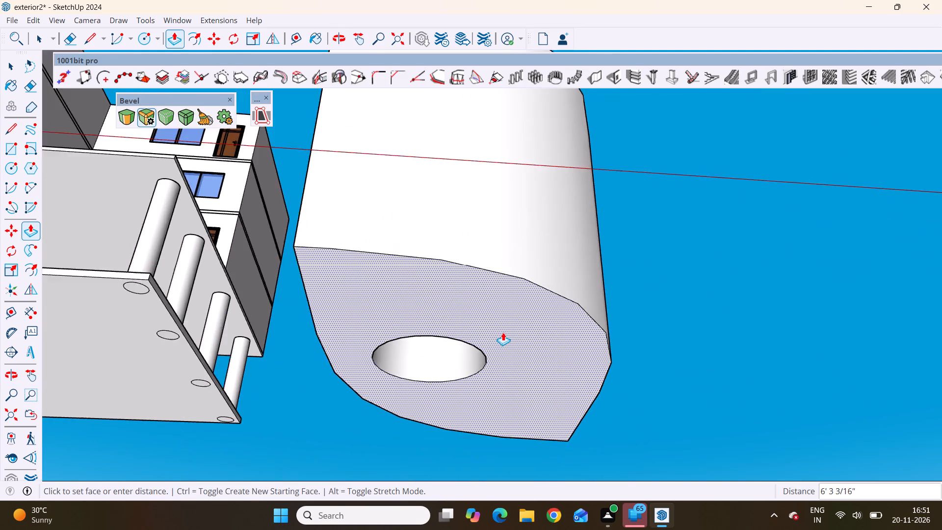
scroll(503, 332, down, 9)
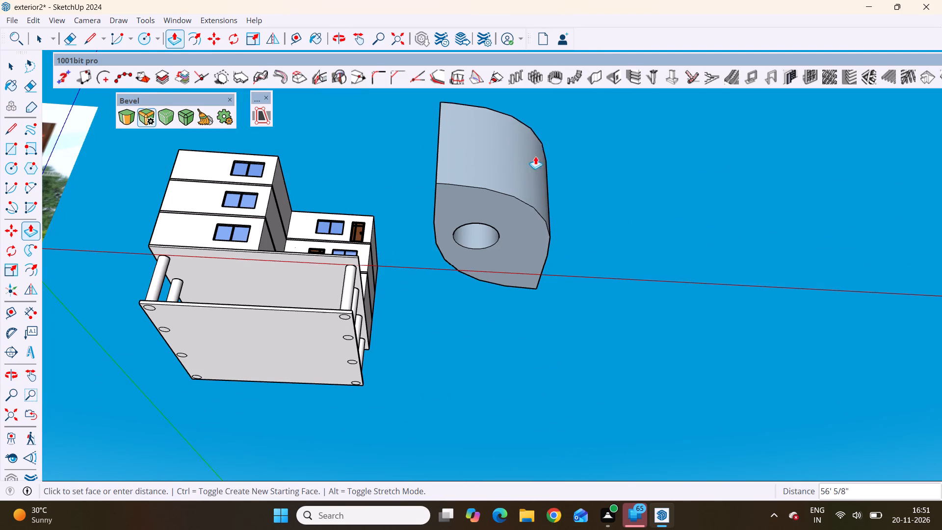
scroll(534, 188, down, 2)
middle_drag(536, 206, 536, 515)
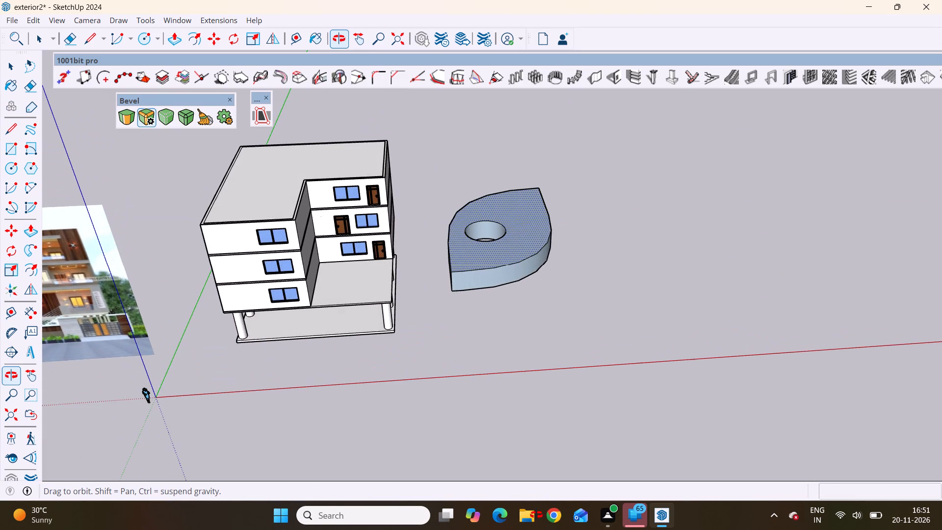
middle_drag(536, 515, 528, 361)
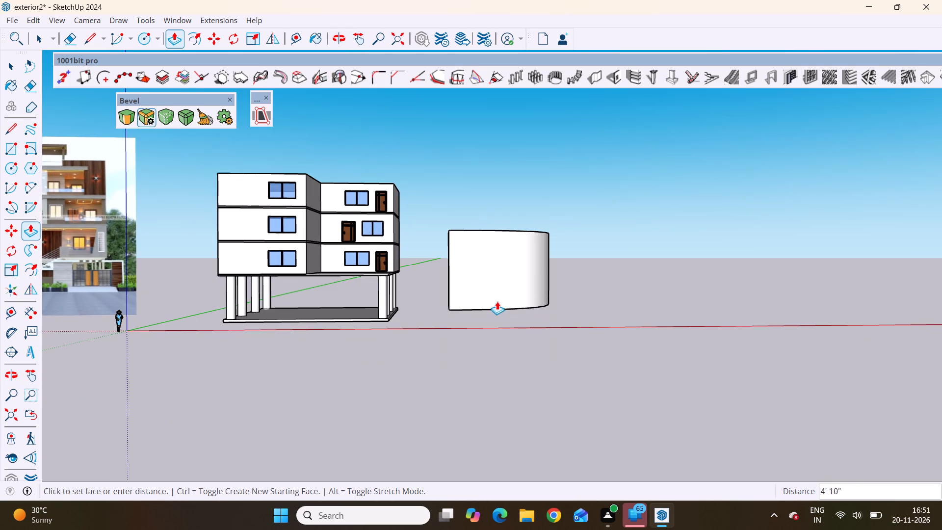
drag(483, 256, 482, 284)
scroll(504, 320, down, 3)
middle_drag(549, 291, 545, 425)
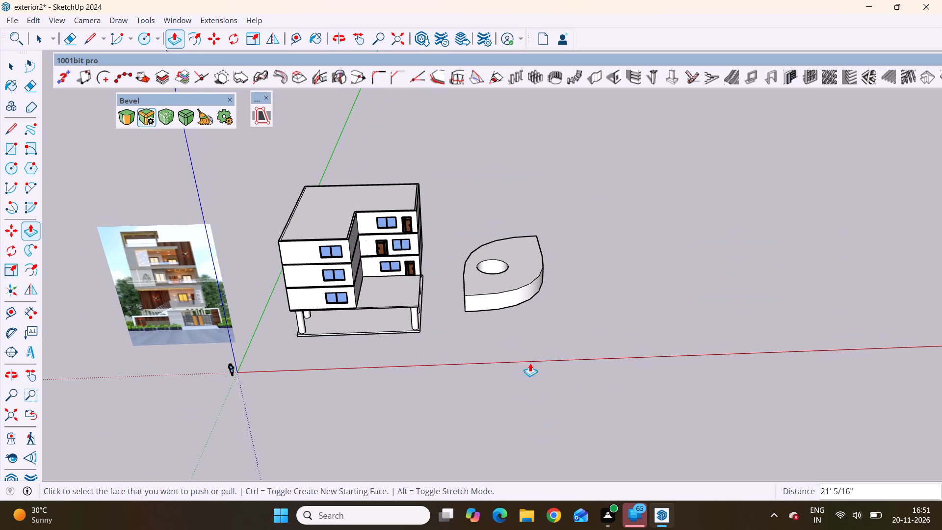
key(space)
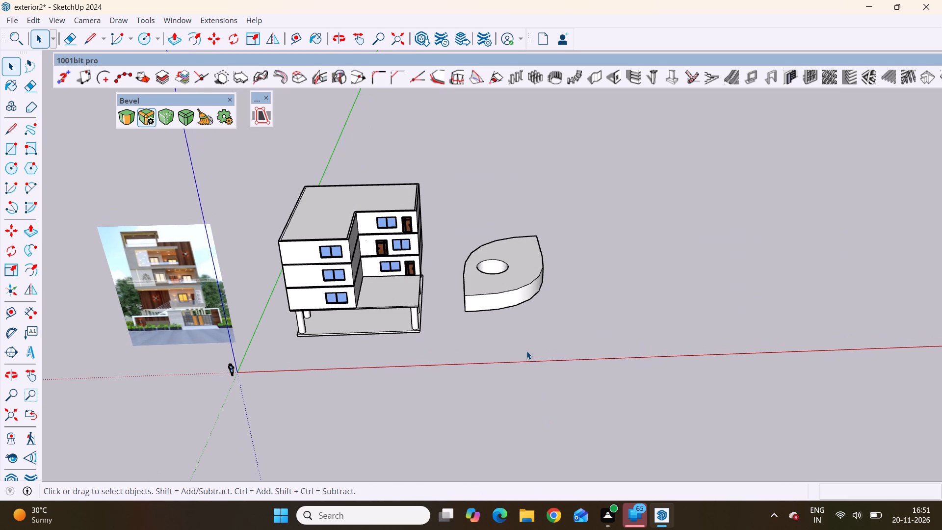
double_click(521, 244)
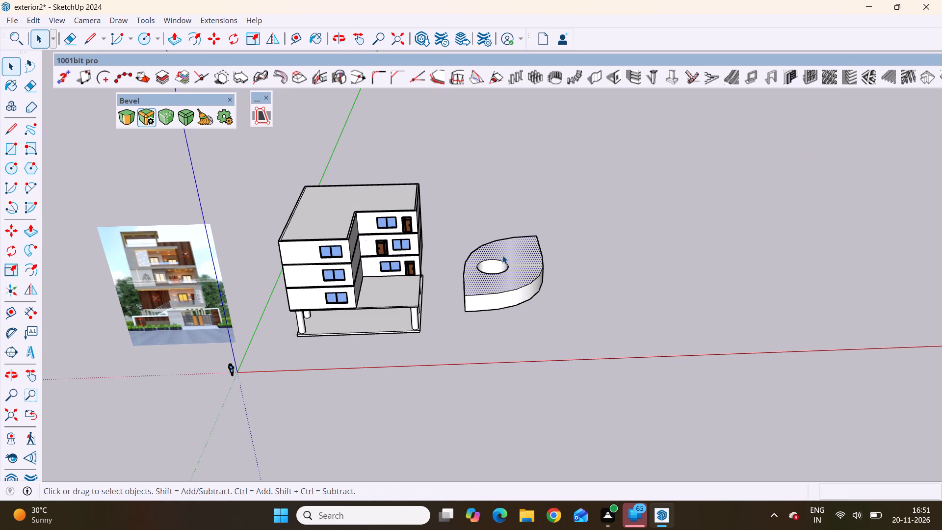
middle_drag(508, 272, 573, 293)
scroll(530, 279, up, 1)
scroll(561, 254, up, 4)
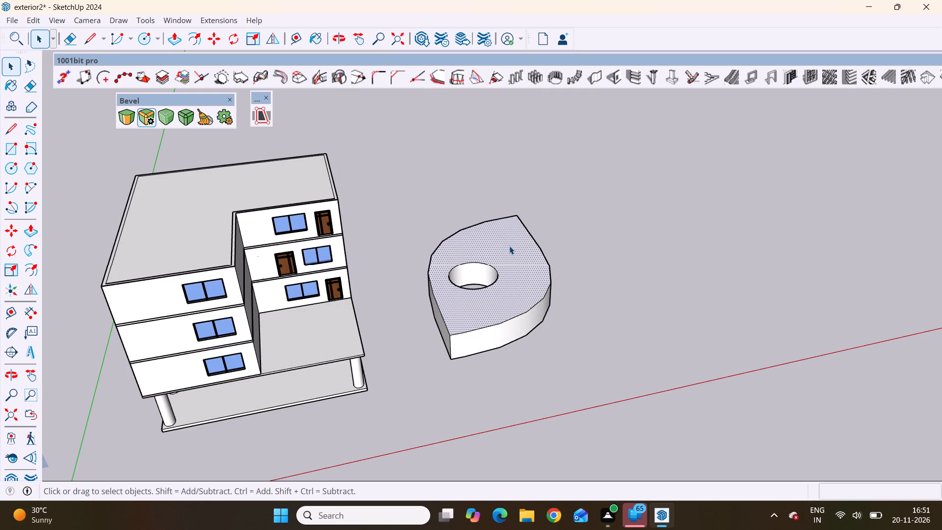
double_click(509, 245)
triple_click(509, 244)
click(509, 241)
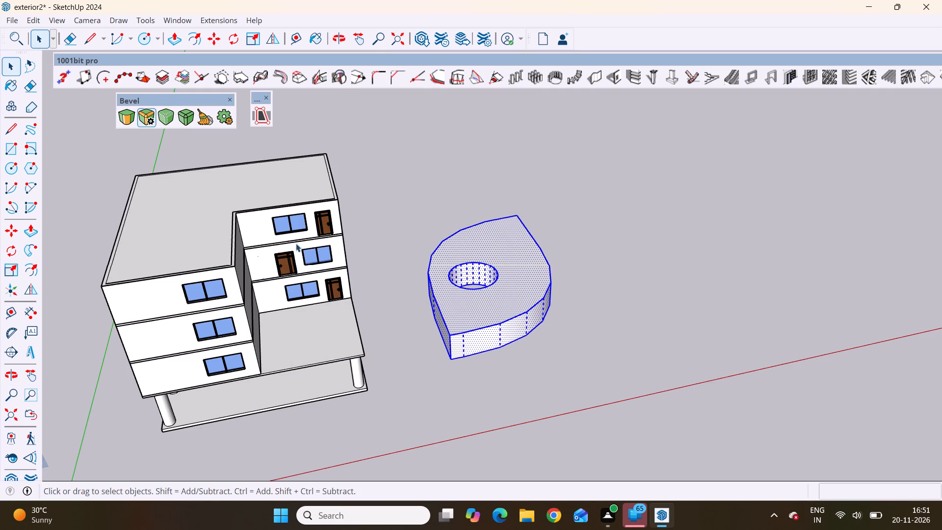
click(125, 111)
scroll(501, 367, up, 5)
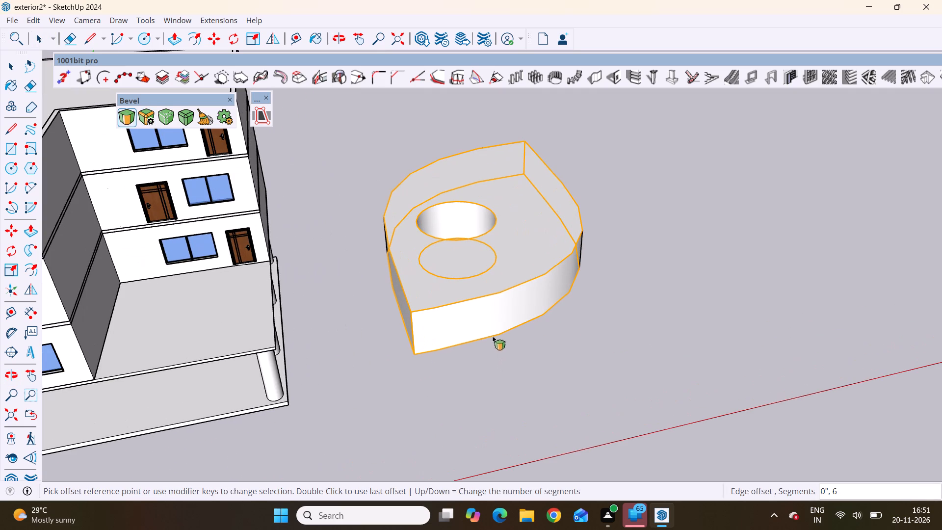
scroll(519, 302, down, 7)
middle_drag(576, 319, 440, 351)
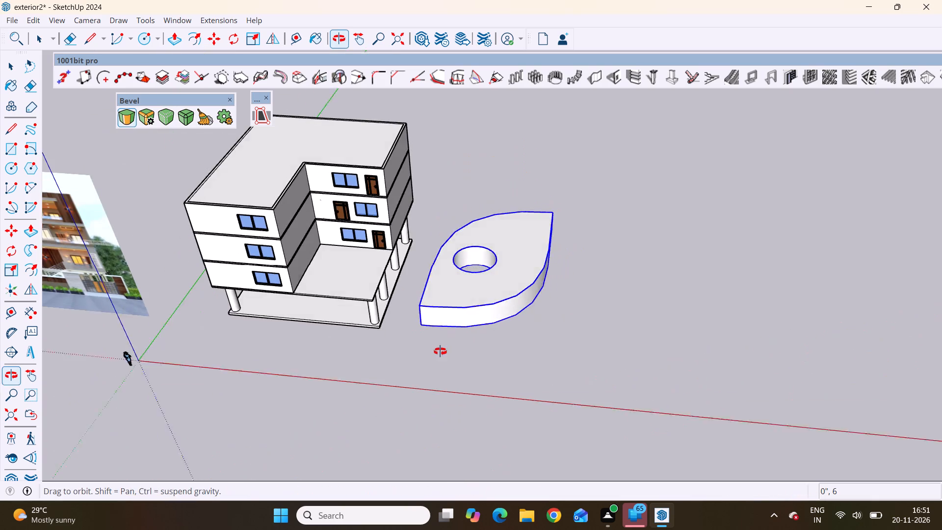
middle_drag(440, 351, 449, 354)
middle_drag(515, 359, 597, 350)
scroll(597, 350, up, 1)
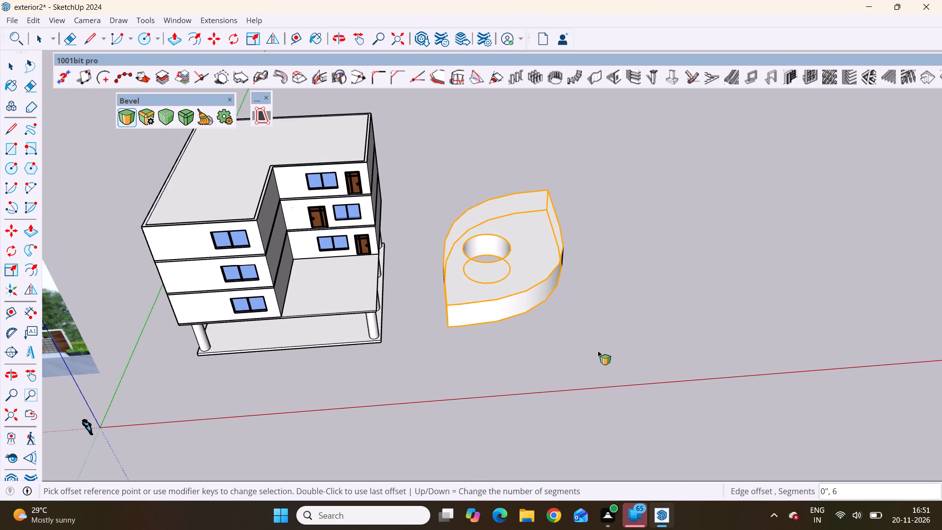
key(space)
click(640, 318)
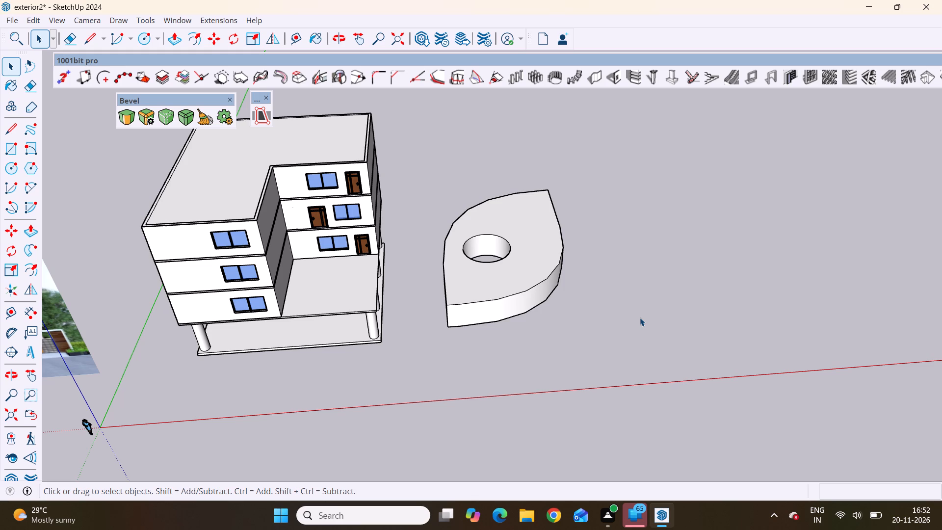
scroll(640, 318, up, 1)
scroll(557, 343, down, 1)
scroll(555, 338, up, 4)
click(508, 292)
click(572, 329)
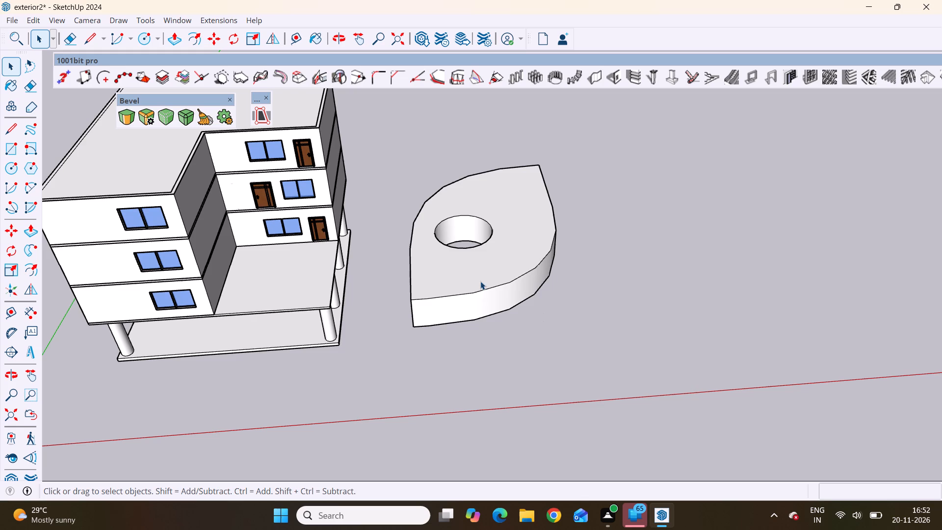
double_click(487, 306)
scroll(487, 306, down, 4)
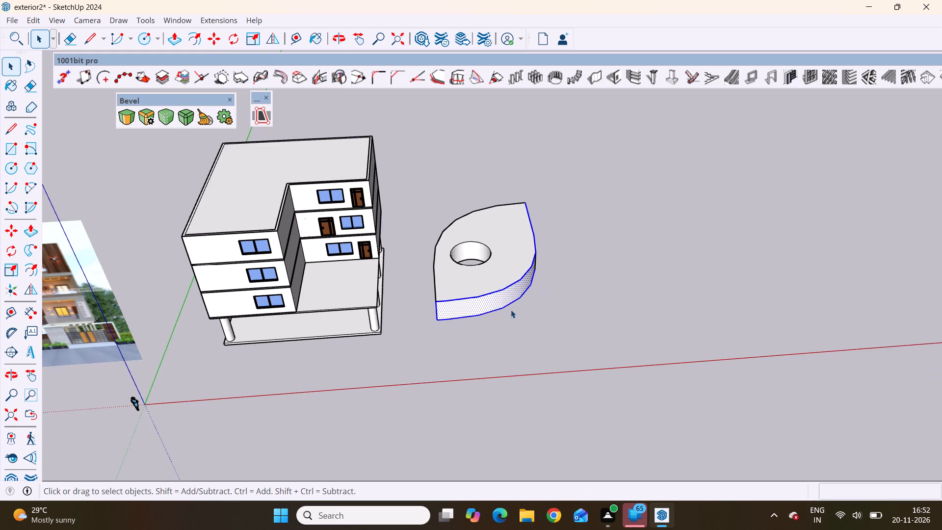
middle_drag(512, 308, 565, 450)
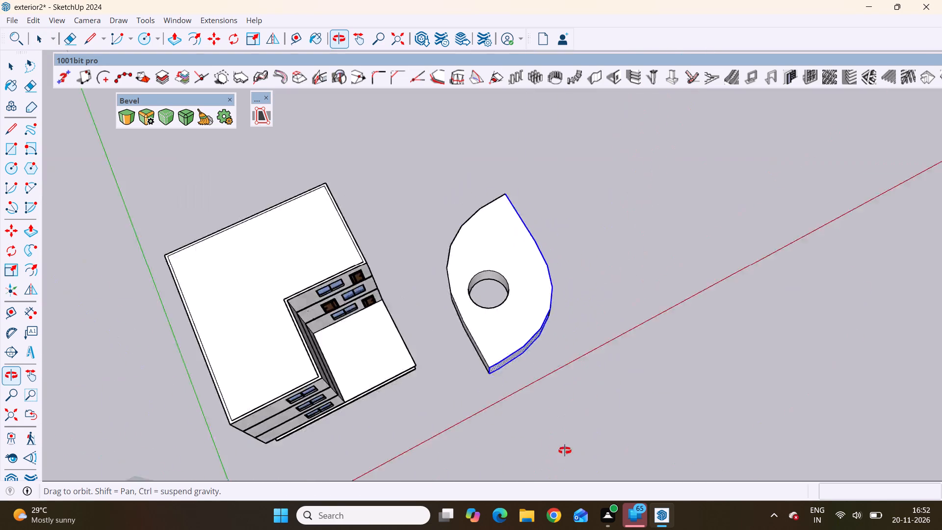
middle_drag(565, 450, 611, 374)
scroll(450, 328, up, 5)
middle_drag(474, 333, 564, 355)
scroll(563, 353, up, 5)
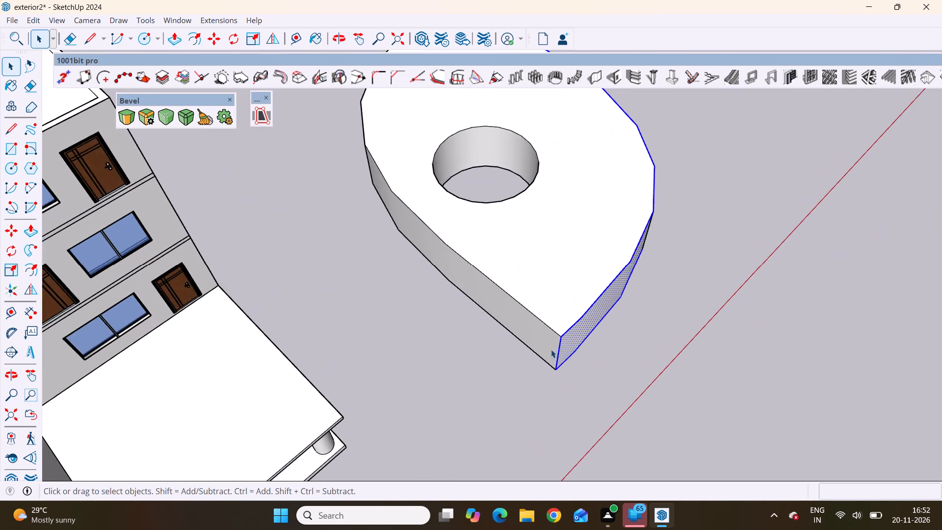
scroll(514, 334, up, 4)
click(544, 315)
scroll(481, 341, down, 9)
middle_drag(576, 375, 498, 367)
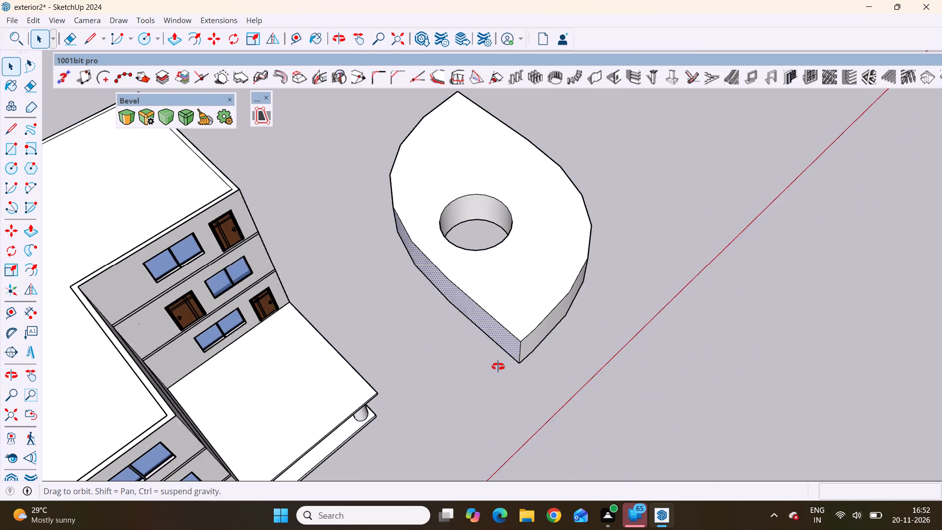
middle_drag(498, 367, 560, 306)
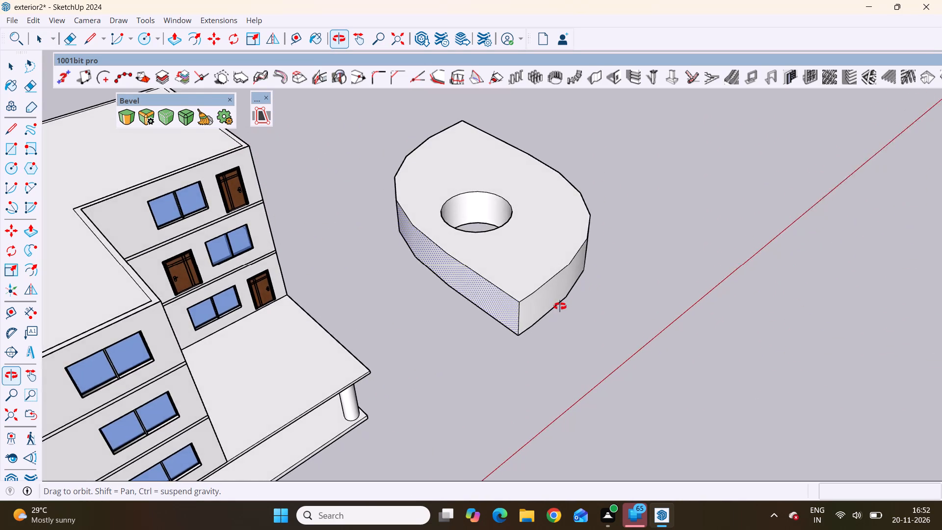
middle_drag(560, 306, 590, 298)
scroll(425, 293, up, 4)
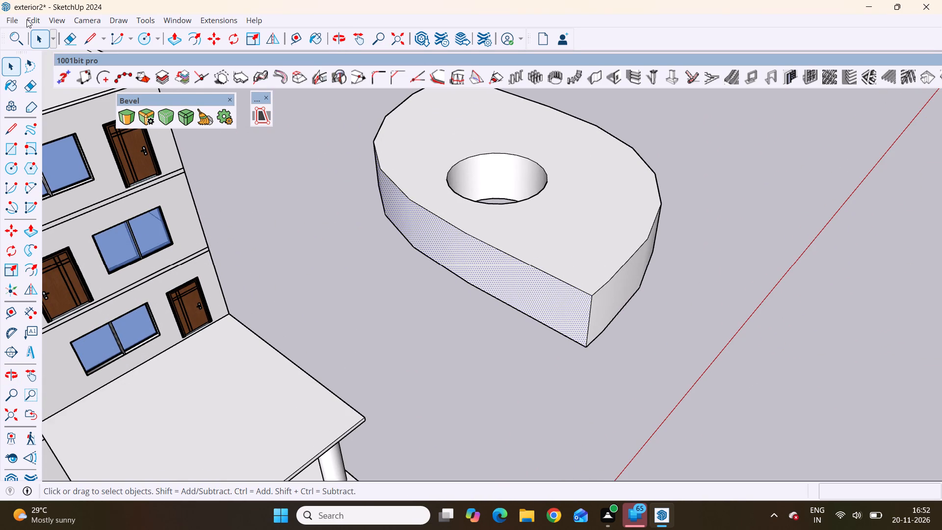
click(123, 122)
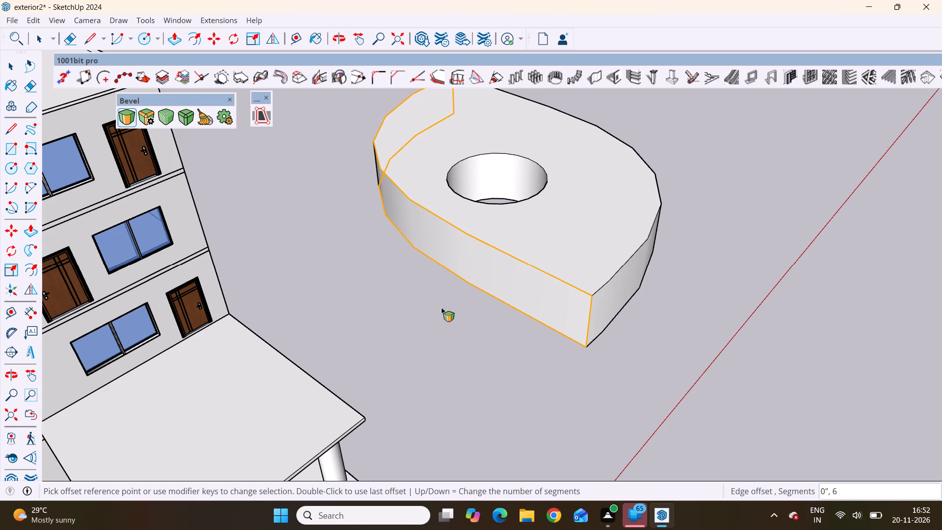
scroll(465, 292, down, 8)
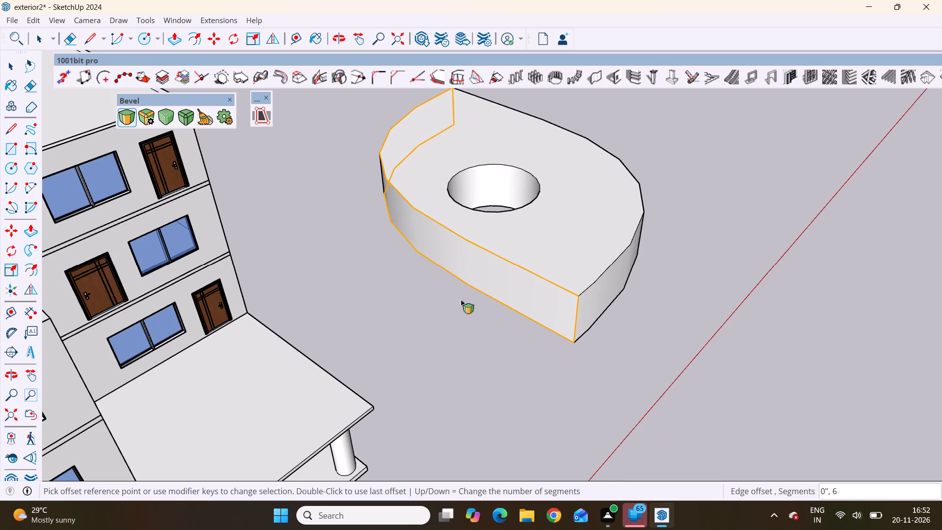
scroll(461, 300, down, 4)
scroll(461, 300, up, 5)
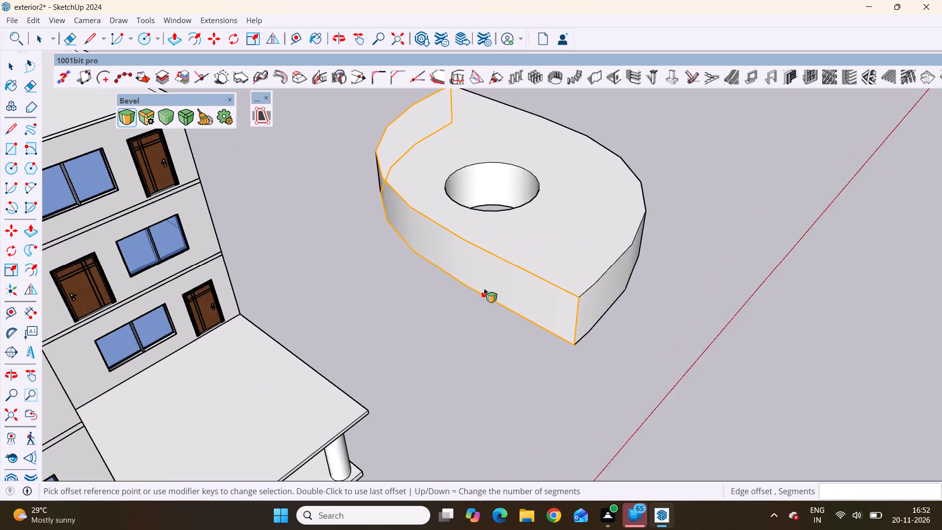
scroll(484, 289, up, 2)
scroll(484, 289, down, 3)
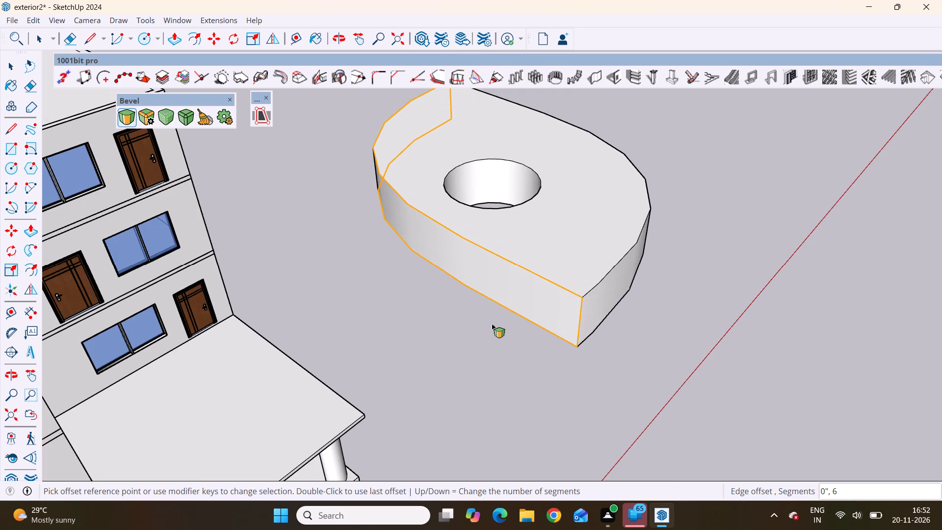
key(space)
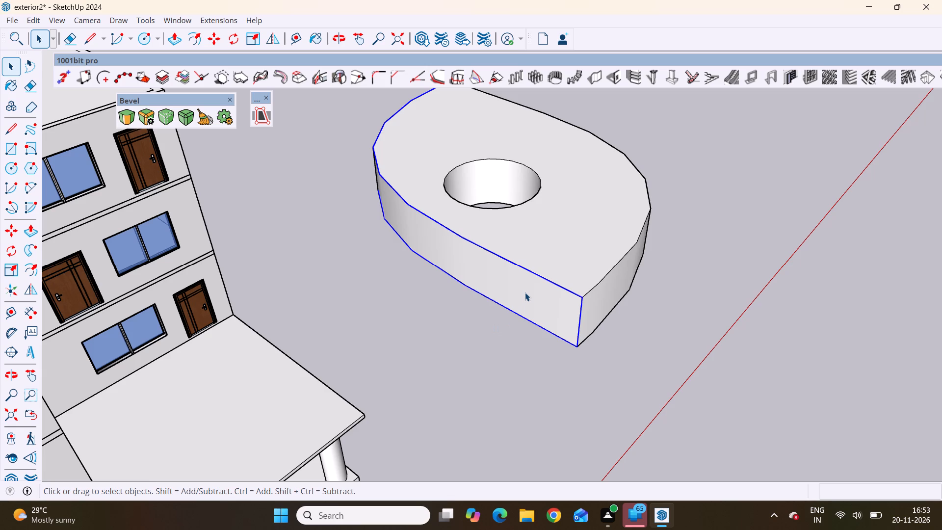
Select the slab's curved side face toward the building and examine it from above and from several angles.
click(525, 292)
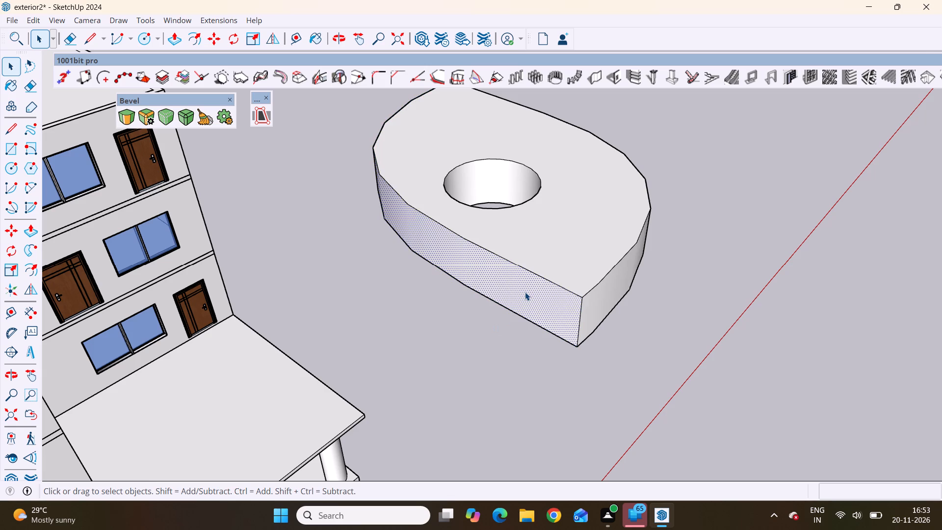
scroll(525, 292, down, 5)
middle_drag(580, 300, 526, 314)
scroll(509, 312, up, 4)
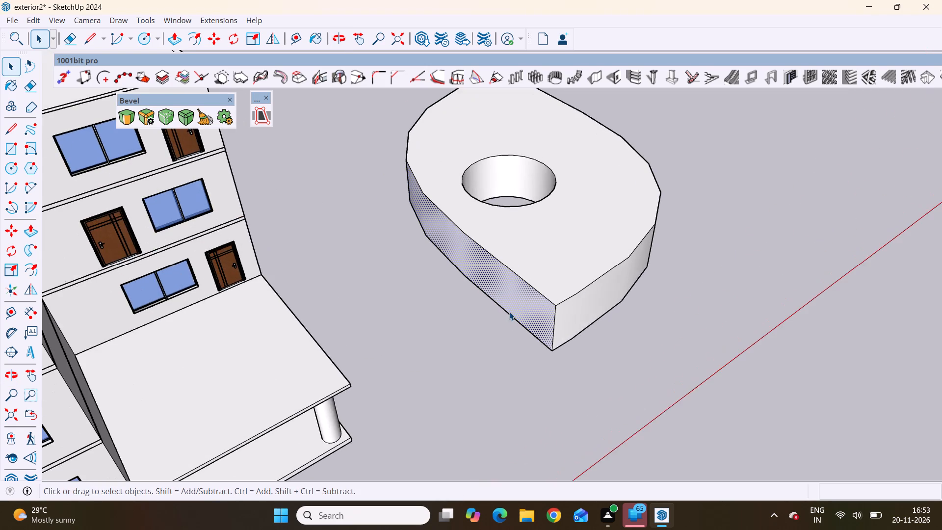
scroll(509, 288, up, 5)
scroll(509, 287, down, 6)
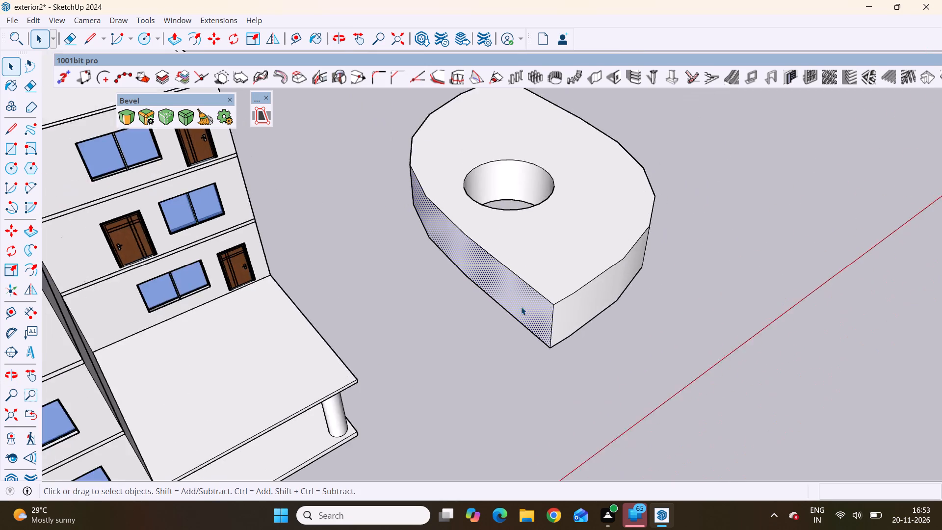
scroll(521, 307, down, 2)
middle_drag(548, 313, 614, 307)
scroll(599, 351, up, 1)
scroll(606, 303, up, 3)
scroll(510, 270, up, 4)
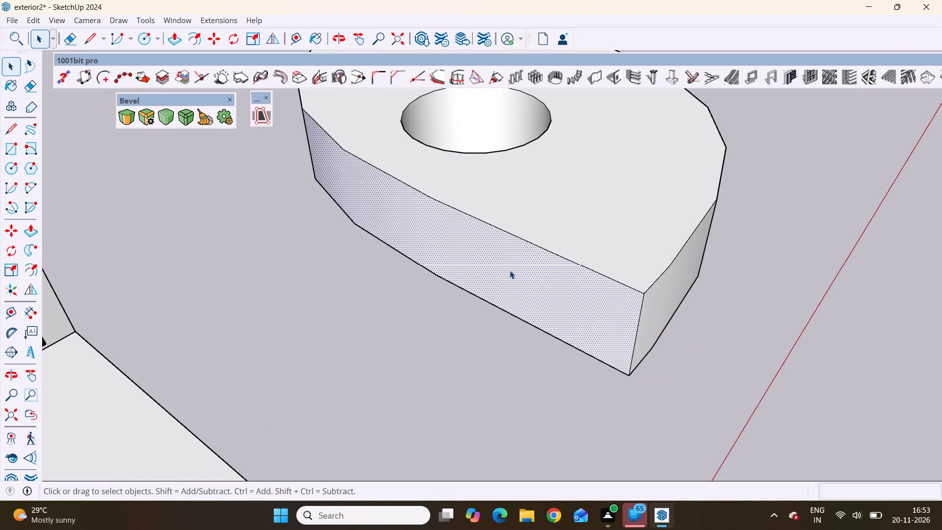
scroll(510, 270, down, 5)
middle_drag(510, 270, 559, 291)
scroll(546, 277, up, 6)
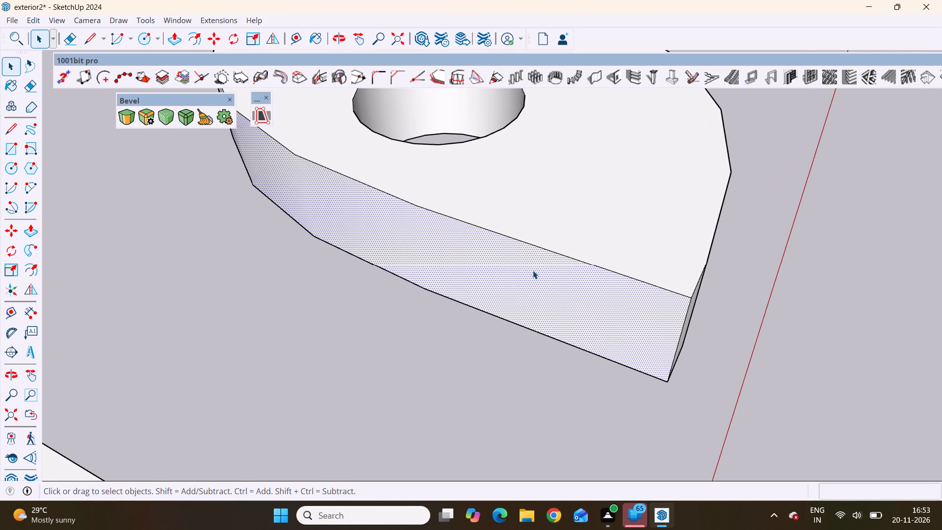
key(l)
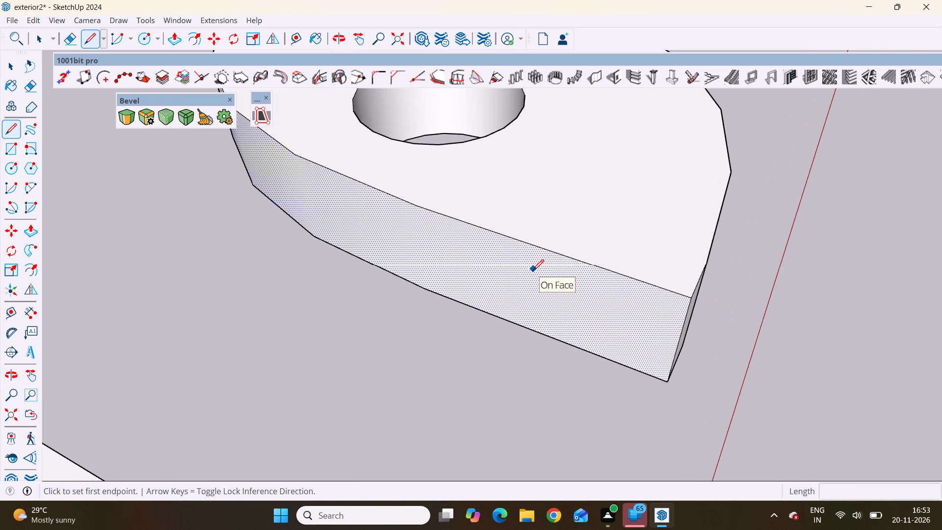
key(space)
scroll(532, 270, down, 5)
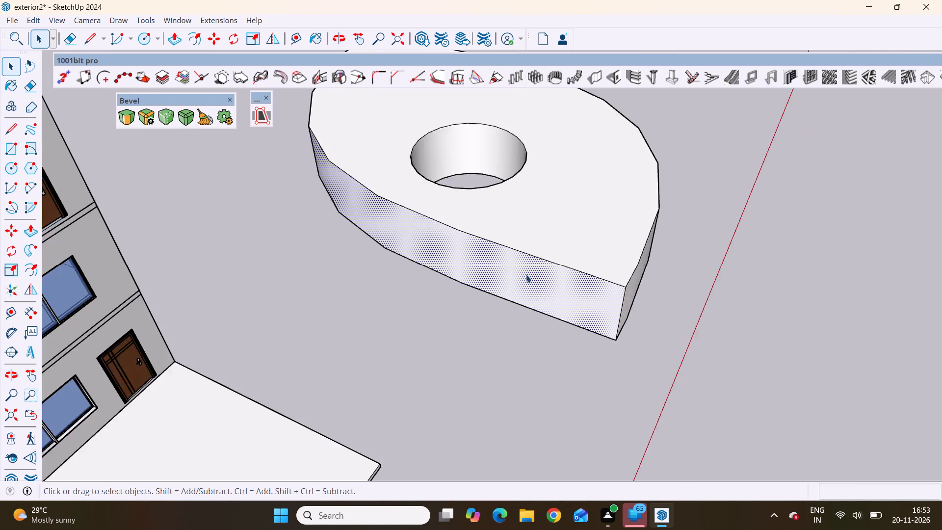
scroll(526, 274, down, 3)
middle_drag(524, 276, 627, 273)
scroll(442, 270, up, 3)
scroll(437, 265, down, 5)
middle_drag(486, 292, 424, 293)
scroll(428, 266, up, 5)
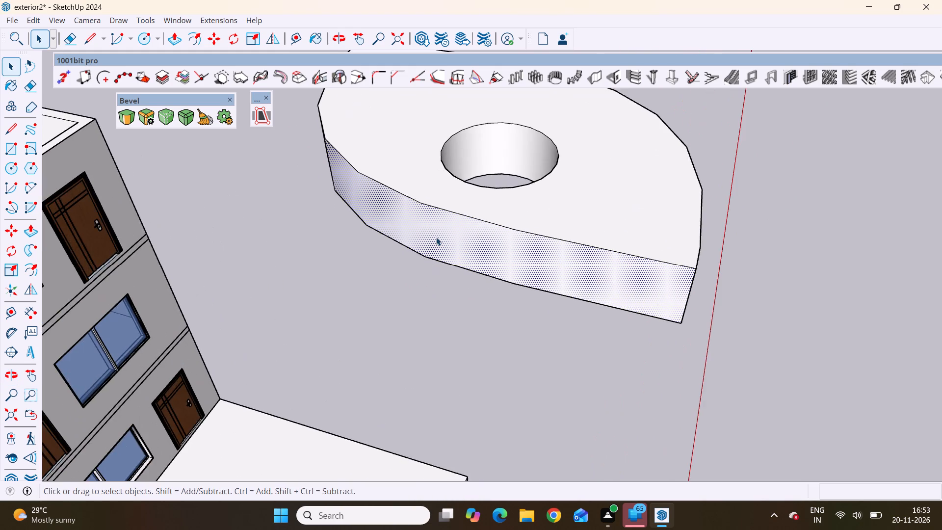
scroll(436, 237, up, 1)
scroll(434, 238, down, 5)
middle_drag(501, 268, 378, 248)
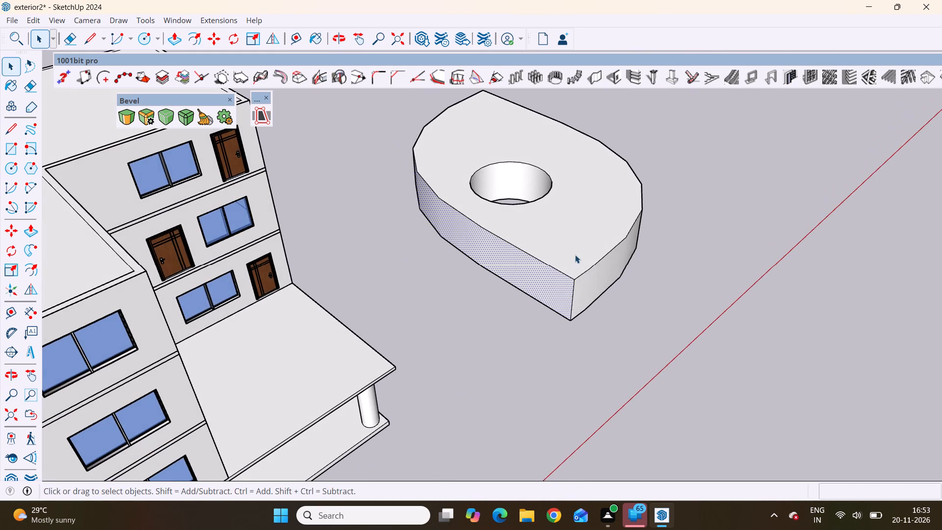
scroll(514, 260, up, 4)
middle_drag(510, 261, 554, 286)
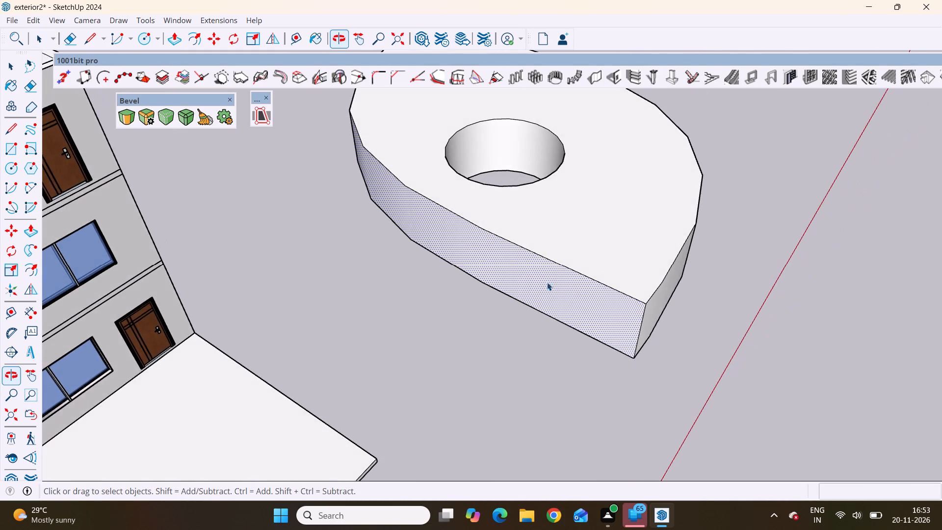
scroll(479, 260, up, 3)
scroll(479, 260, down, 8)
middle_drag(479, 260, 551, 277)
scroll(468, 249, up, 5)
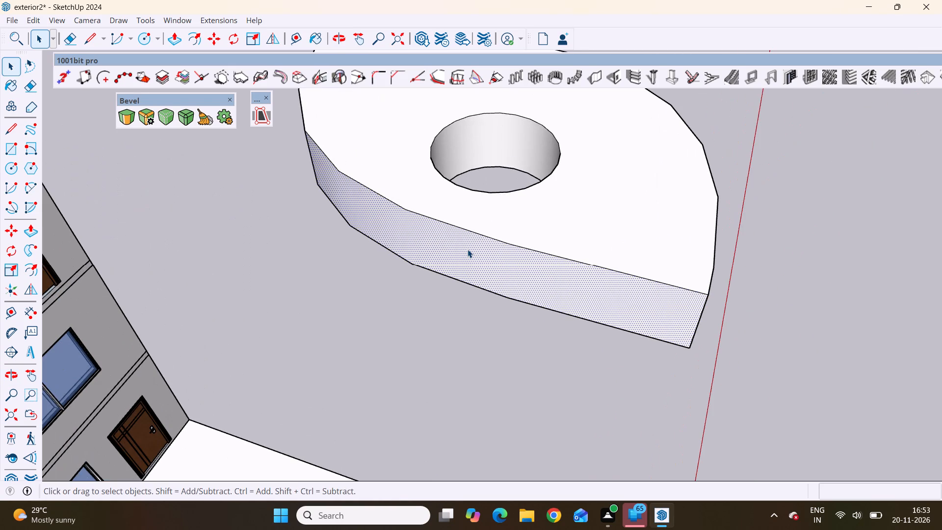
scroll(467, 249, down, 3)
middle_drag(464, 251, 472, 164)
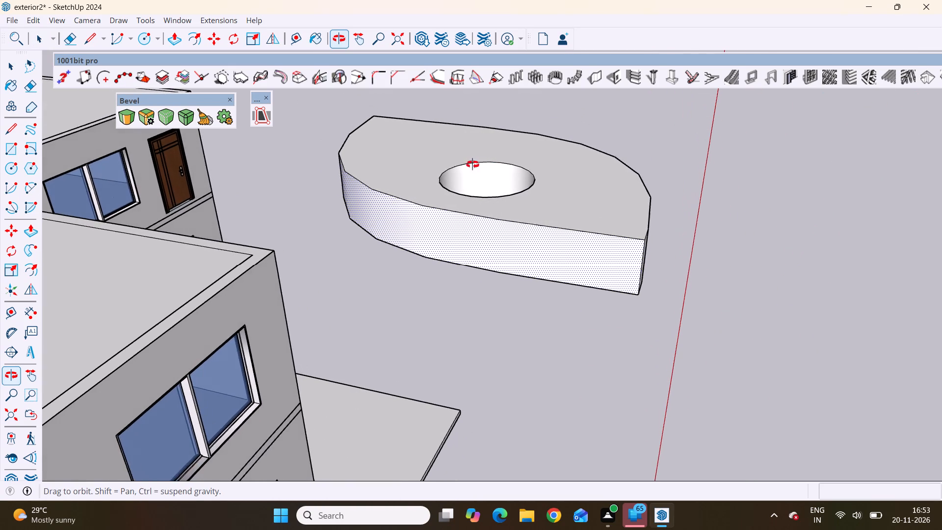
middle_drag(472, 164, 471, 165)
scroll(423, 218, up, 3)
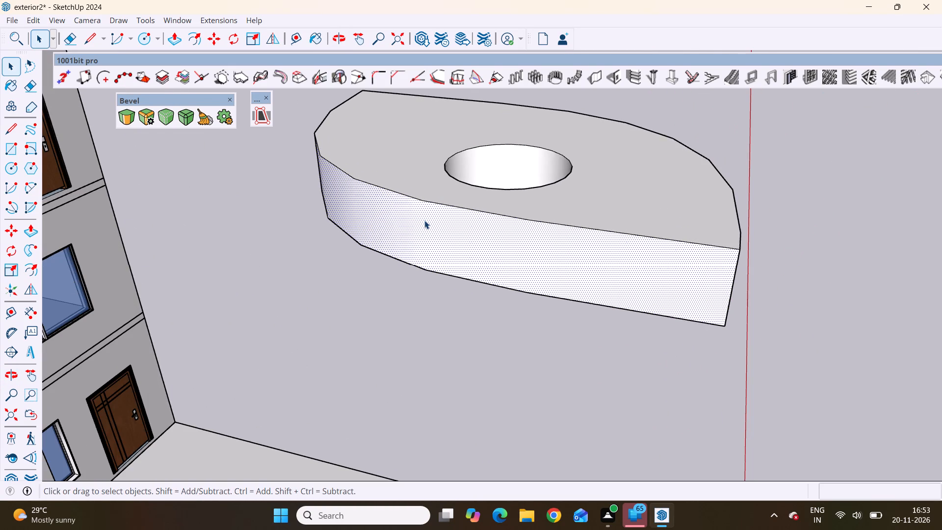
scroll(424, 220, down, 5)
middle_drag(478, 257, 383, 265)
scroll(514, 236, up, 2)
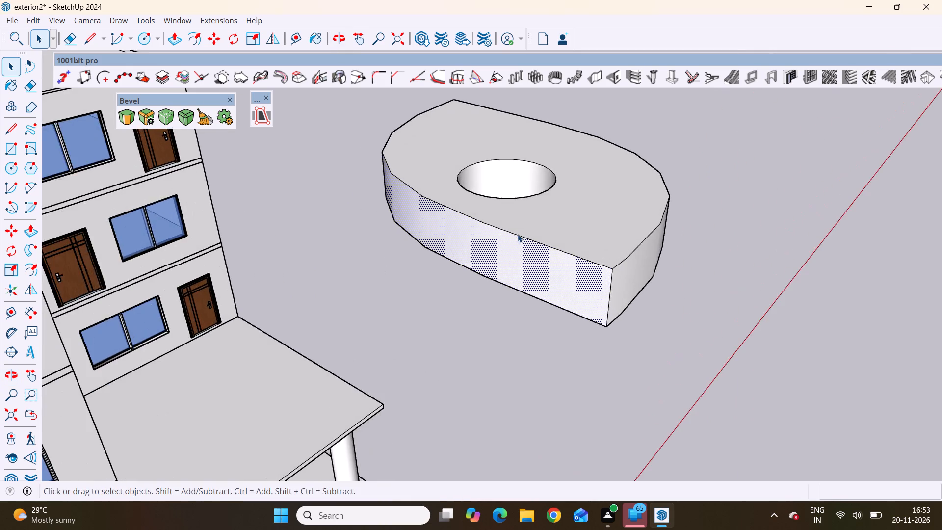
middle_drag(518, 234, 502, 321)
scroll(467, 269, up, 4)
middle_drag(467, 269, 519, 246)
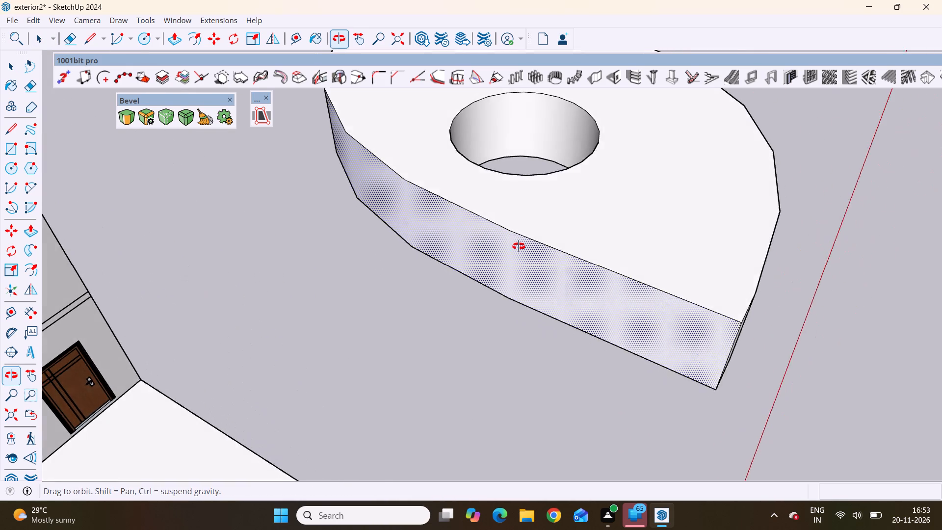
middle_drag(519, 246, 533, 238)
scroll(508, 252, down, 4)
middle_drag(504, 266, 441, 290)
scroll(433, 265, down, 2)
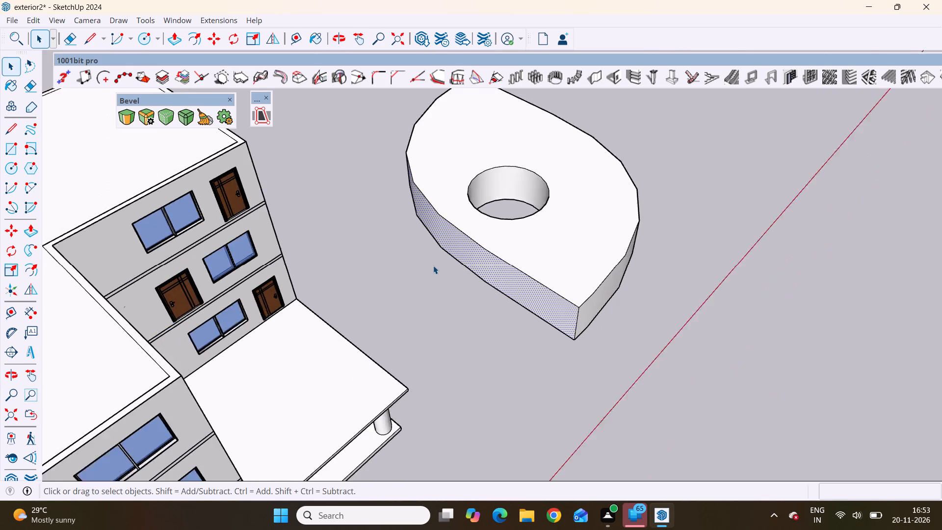
scroll(433, 265, down, 2)
middle_drag(433, 265, 529, 236)
scroll(529, 236, up, 4)
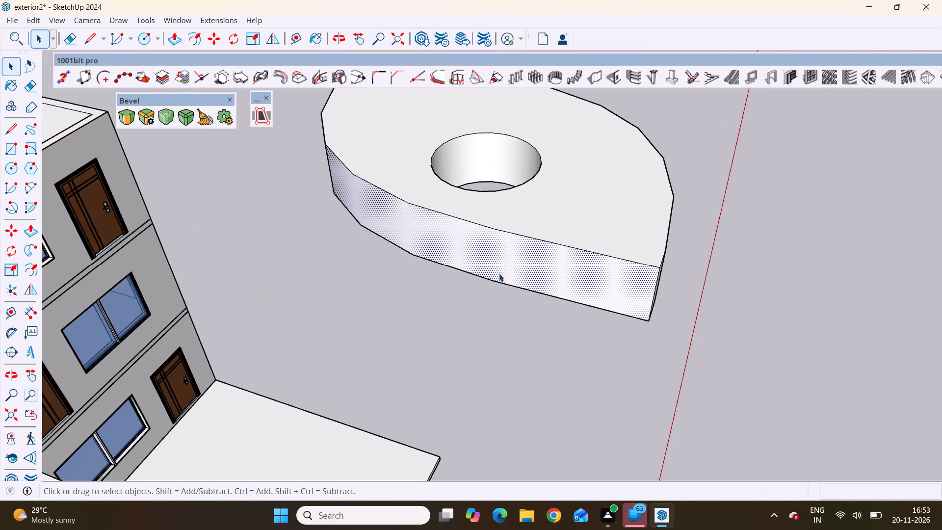
scroll(459, 245, down, 4)
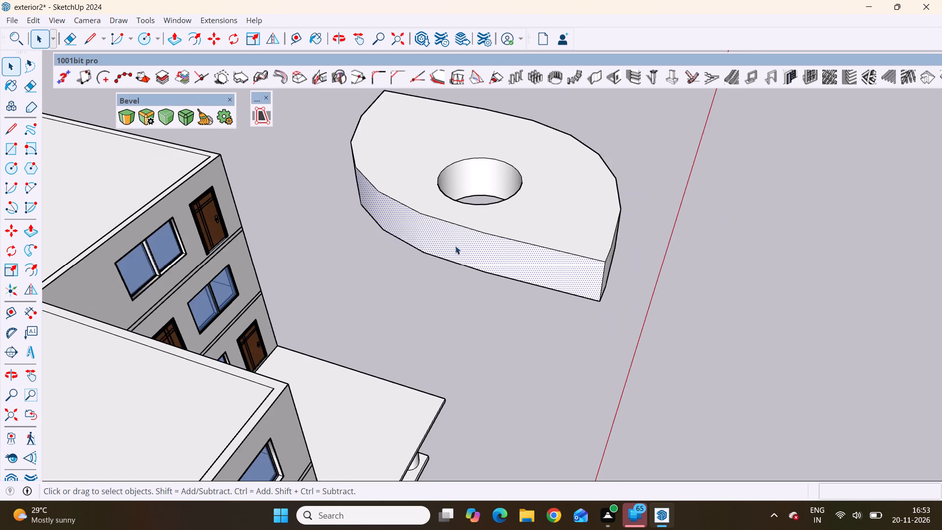
scroll(482, 254, up, 3)
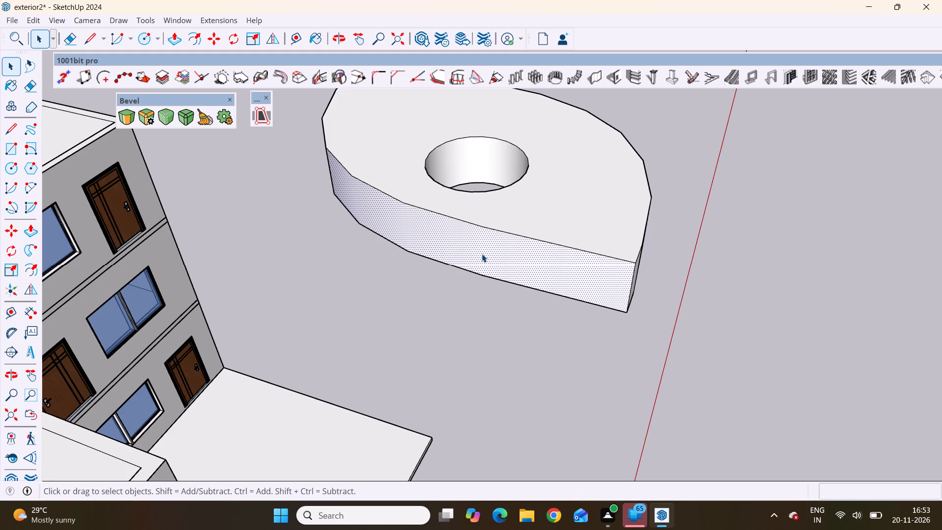
key(space)
scroll(511, 266, down, 11)
scroll(564, 289, down, 5)
middle_drag(557, 293, 516, 266)
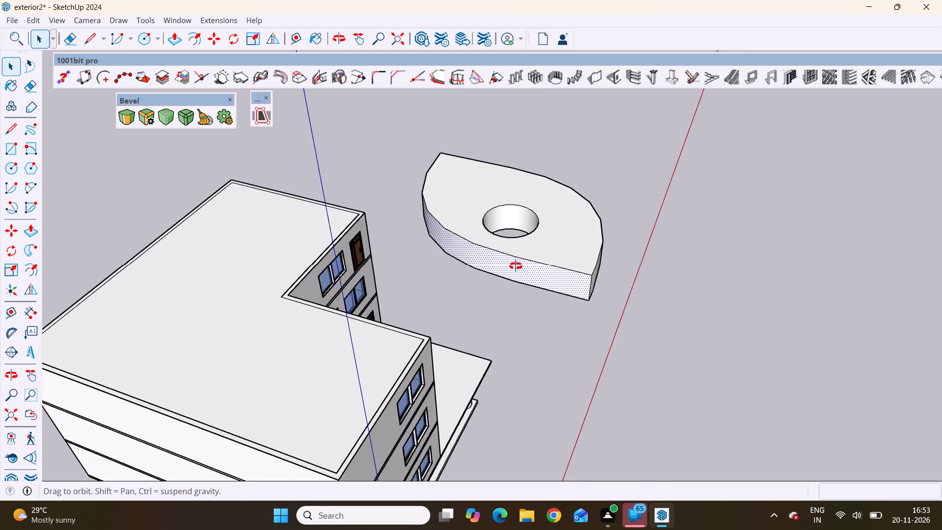
middle_drag(516, 266, 549, 222)
scroll(527, 288, up, 4)
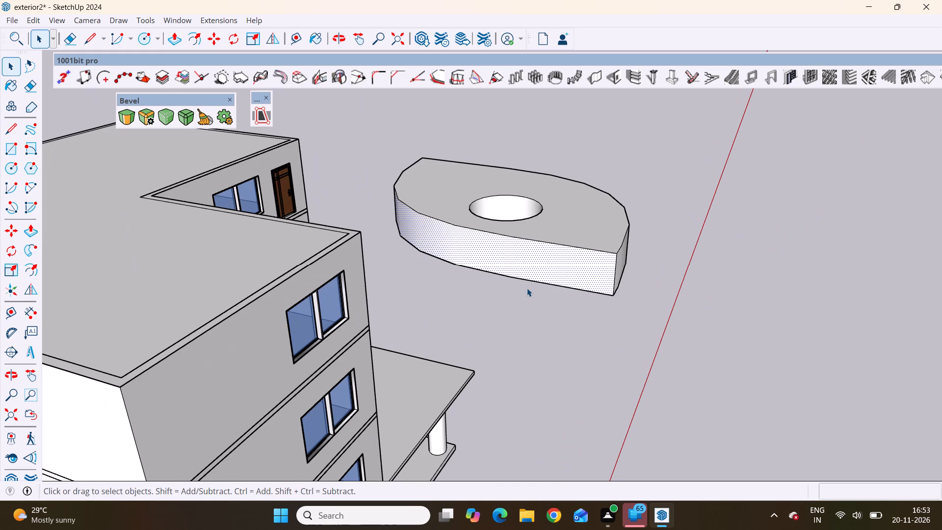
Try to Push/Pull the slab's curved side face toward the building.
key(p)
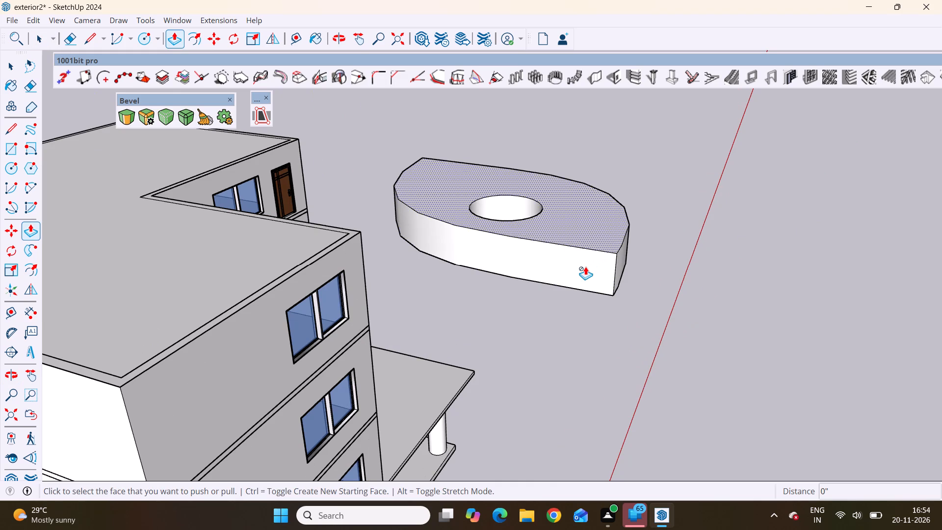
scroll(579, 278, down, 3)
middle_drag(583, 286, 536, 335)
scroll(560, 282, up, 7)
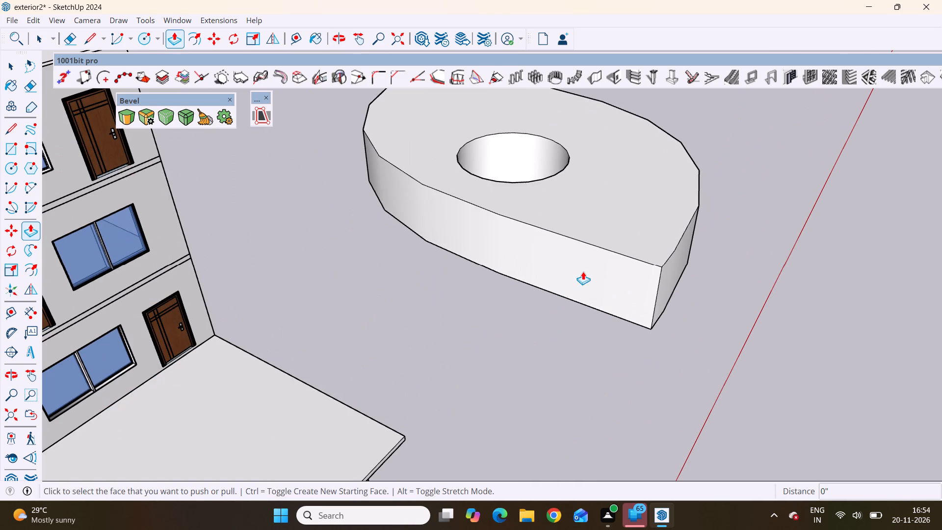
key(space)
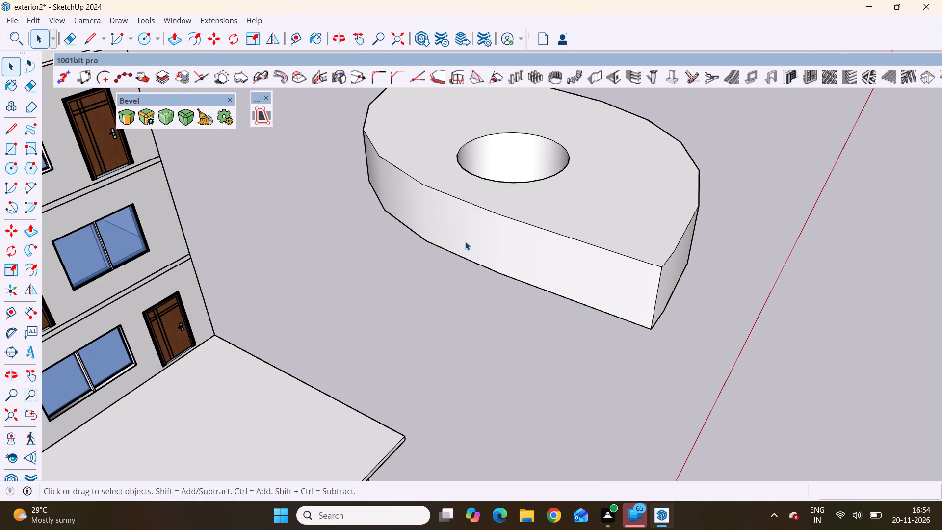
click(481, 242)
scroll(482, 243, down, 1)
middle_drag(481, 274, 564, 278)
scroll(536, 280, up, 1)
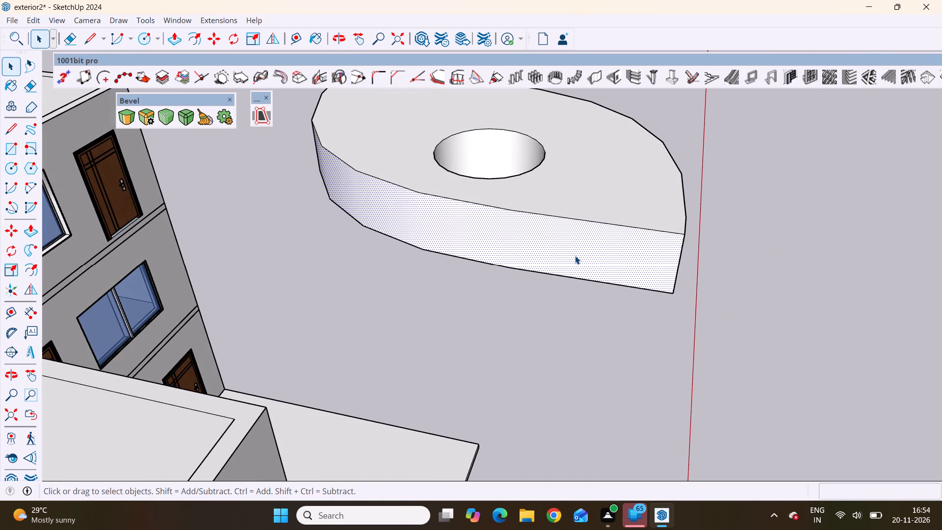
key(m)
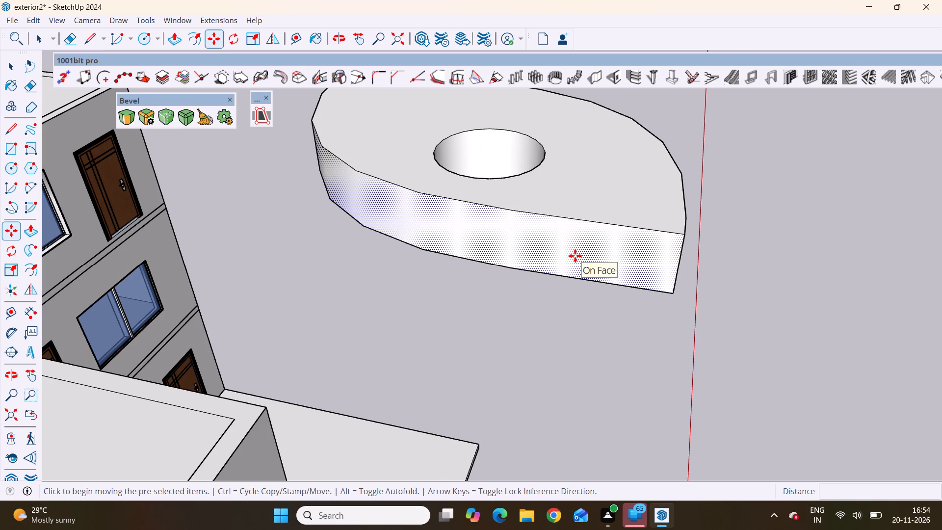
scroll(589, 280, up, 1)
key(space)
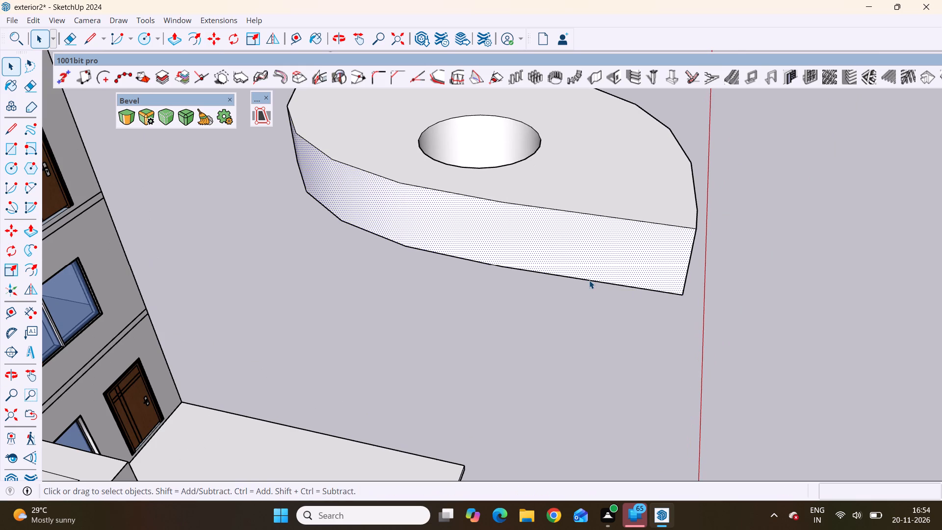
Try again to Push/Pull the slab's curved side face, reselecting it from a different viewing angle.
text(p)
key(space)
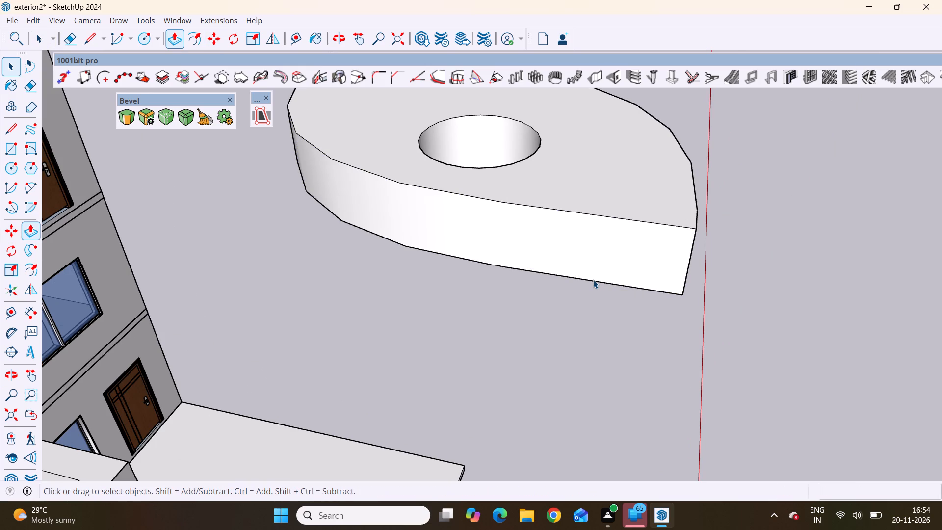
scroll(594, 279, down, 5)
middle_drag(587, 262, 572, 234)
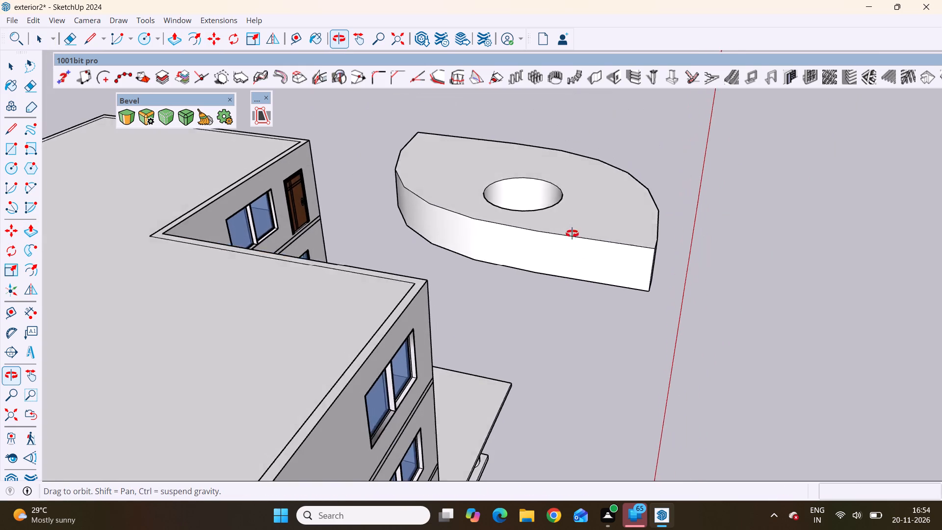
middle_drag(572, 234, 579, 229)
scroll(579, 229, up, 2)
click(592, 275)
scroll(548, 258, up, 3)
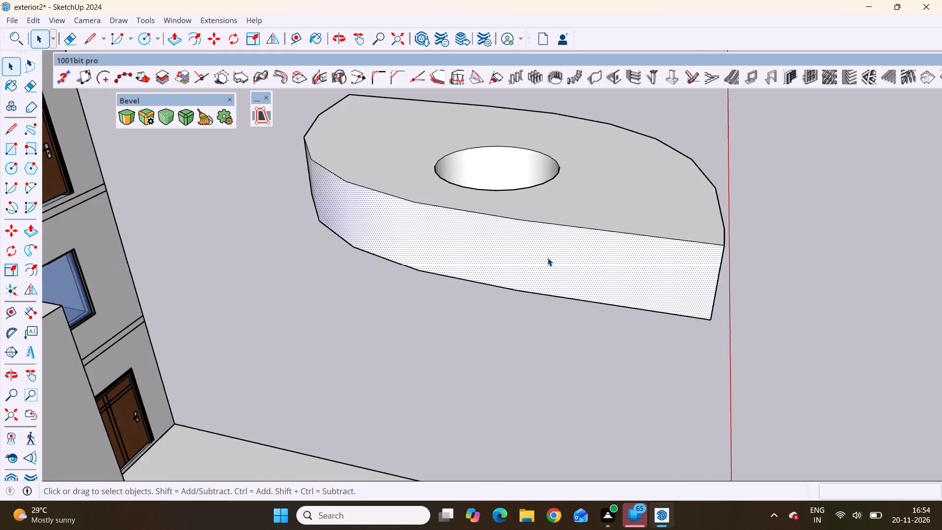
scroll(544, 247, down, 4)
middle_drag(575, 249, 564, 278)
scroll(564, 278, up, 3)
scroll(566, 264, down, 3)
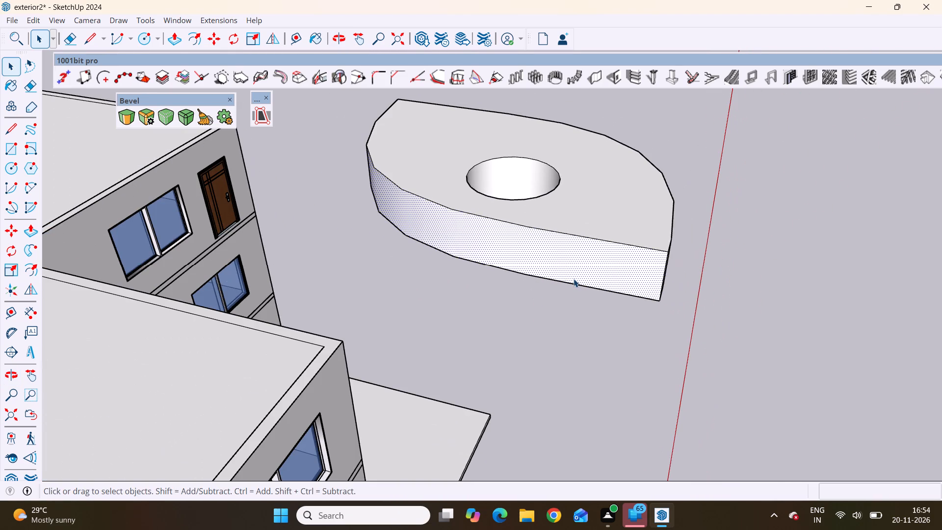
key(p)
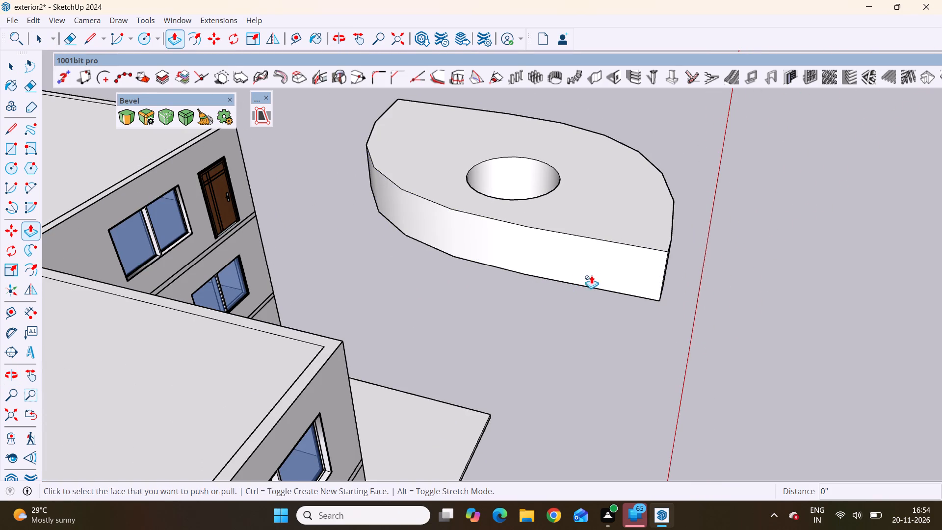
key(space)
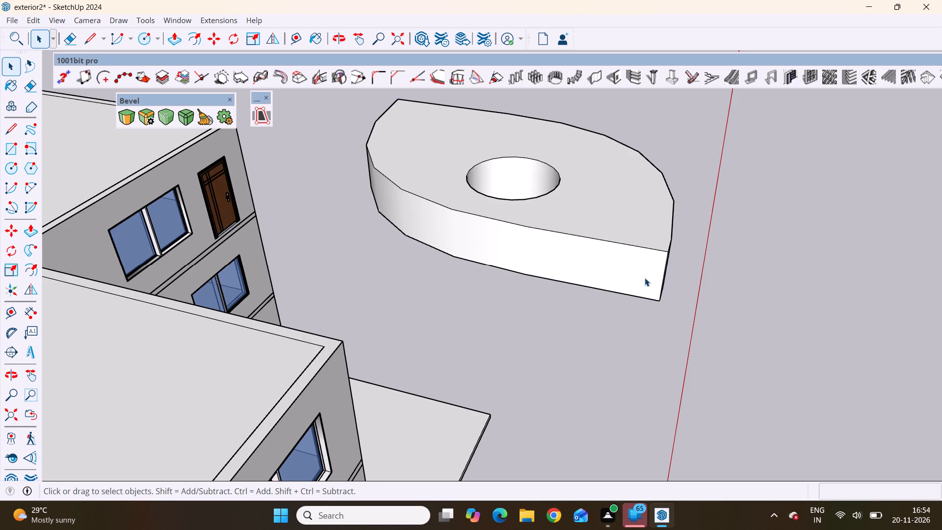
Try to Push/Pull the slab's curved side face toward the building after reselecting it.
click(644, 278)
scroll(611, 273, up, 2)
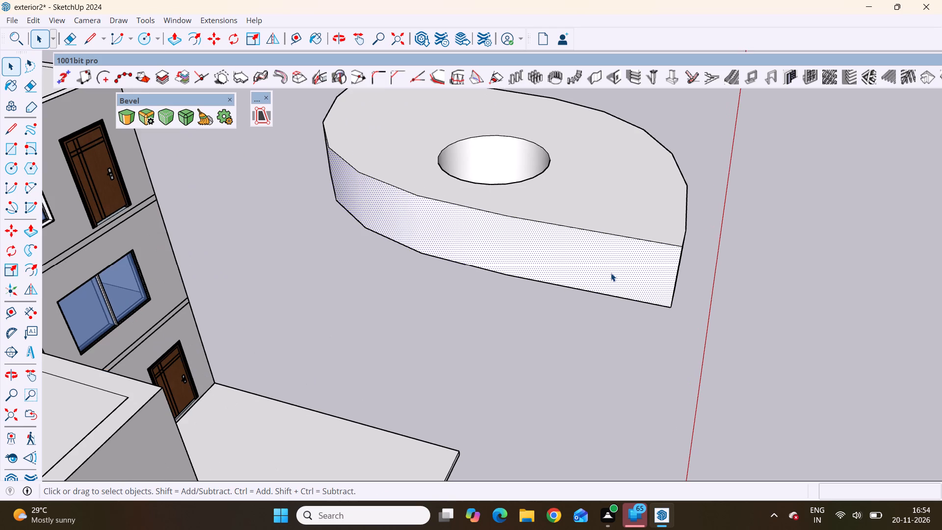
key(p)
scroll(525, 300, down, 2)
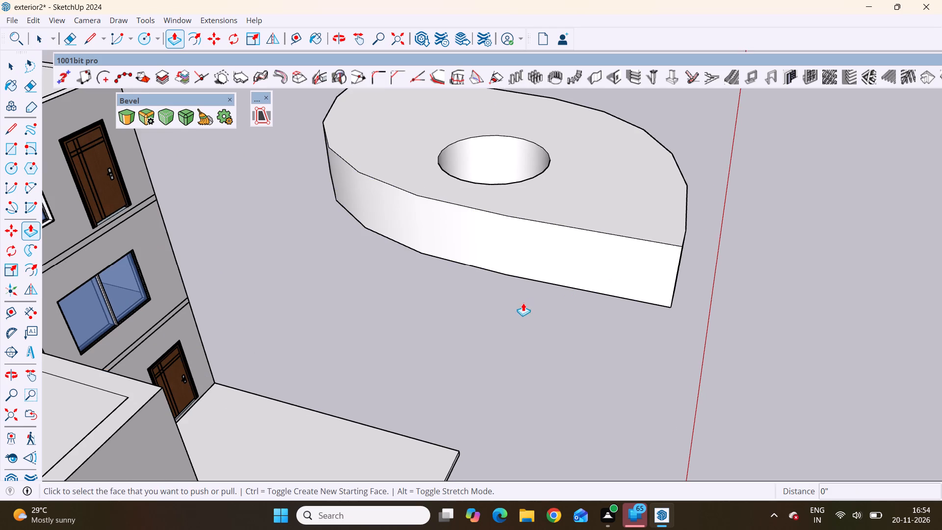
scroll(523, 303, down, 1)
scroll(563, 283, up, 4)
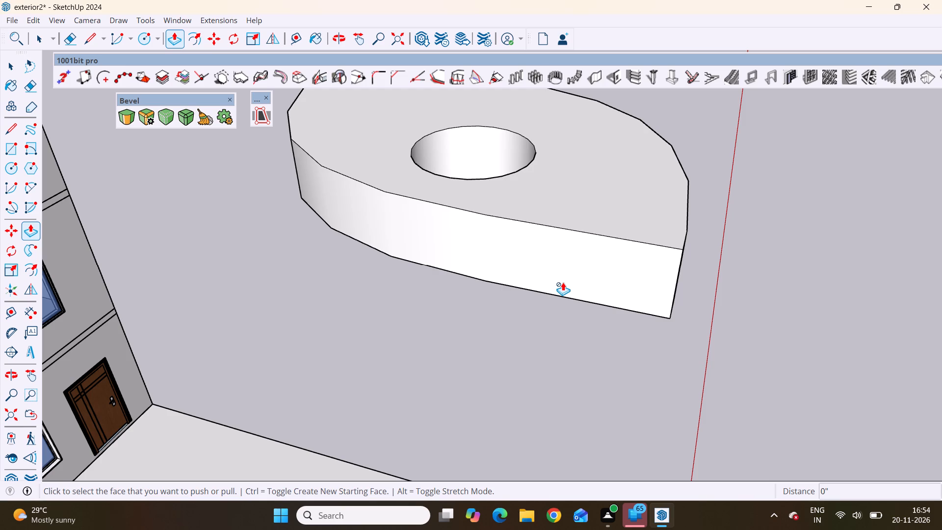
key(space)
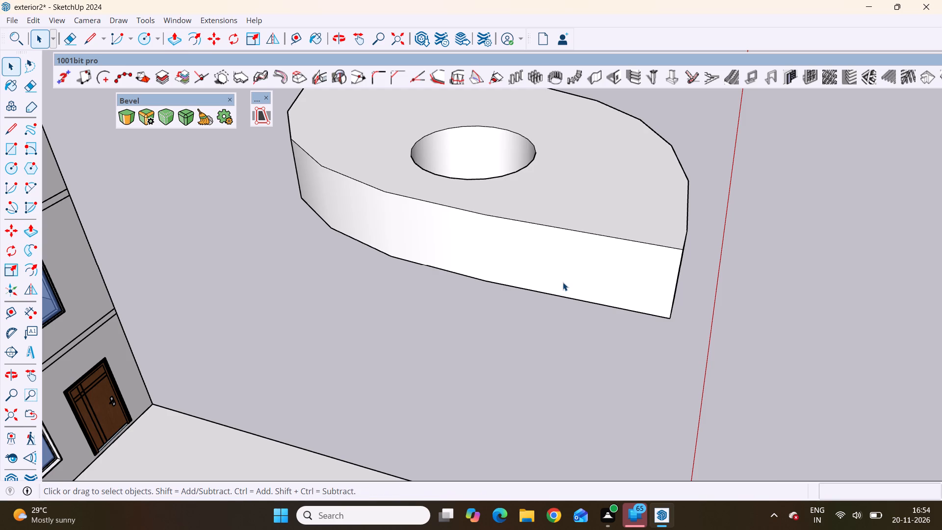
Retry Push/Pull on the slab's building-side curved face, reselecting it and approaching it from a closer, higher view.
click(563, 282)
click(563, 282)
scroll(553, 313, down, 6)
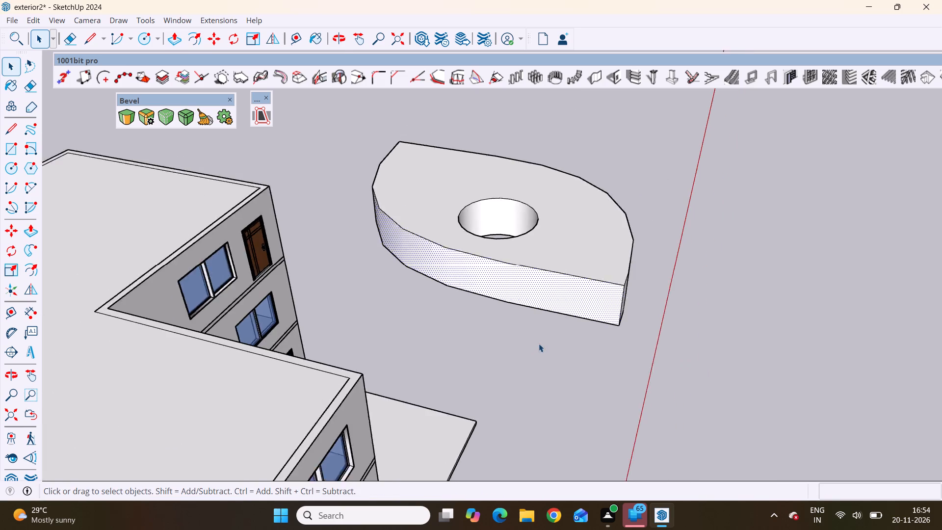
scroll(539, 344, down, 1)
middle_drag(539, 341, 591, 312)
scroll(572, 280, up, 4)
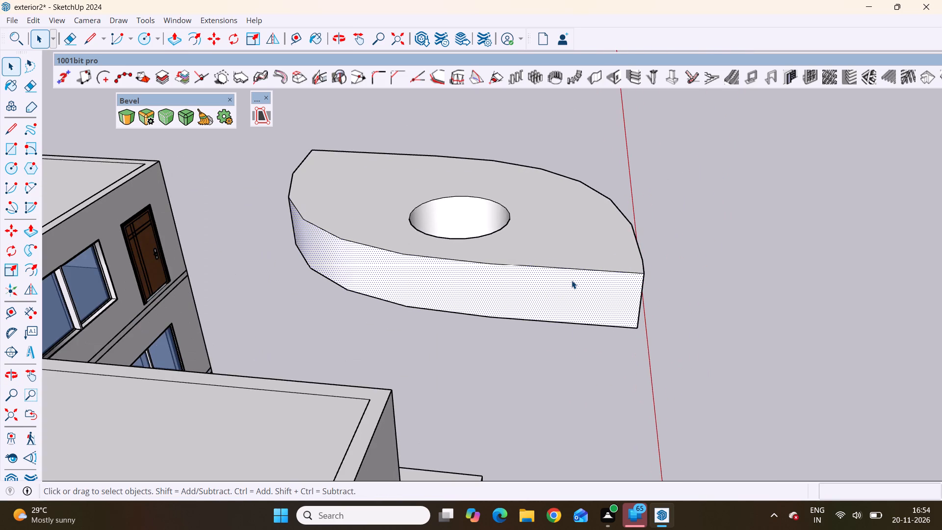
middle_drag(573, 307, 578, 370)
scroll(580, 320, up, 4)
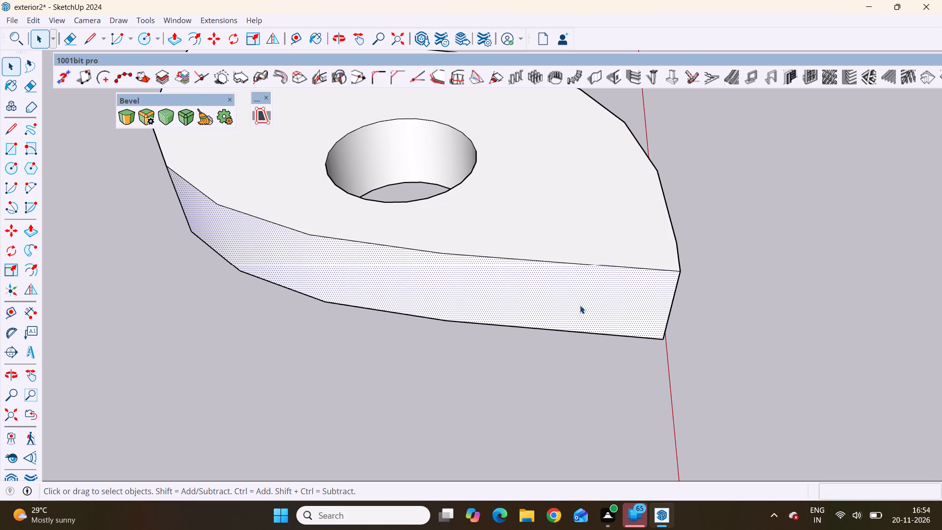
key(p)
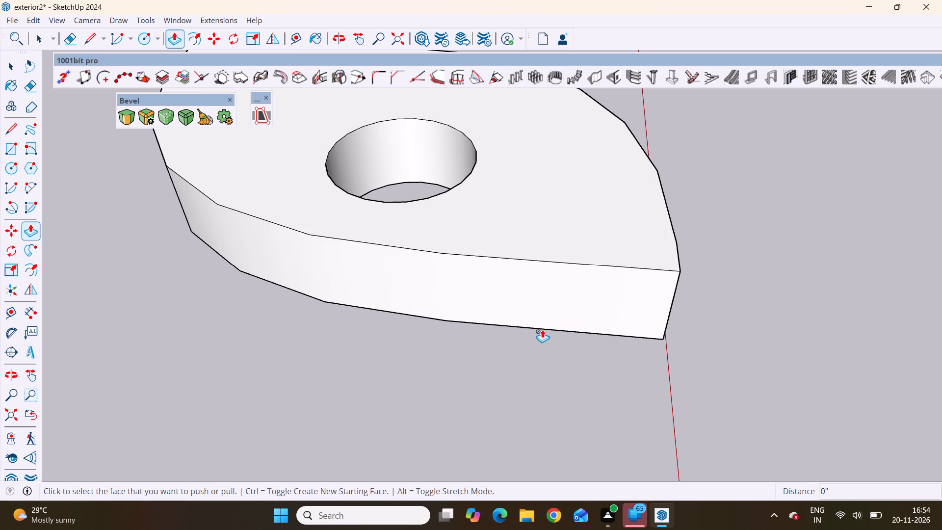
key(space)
Reselect the slab's building-side curved face and examine it from above, from eye level and from both ends.
double_click(490, 304)
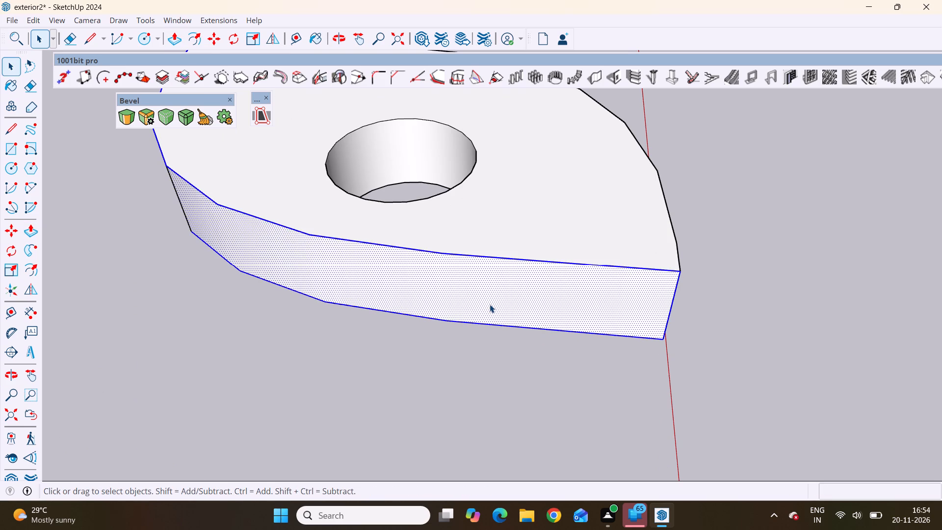
click(492, 305)
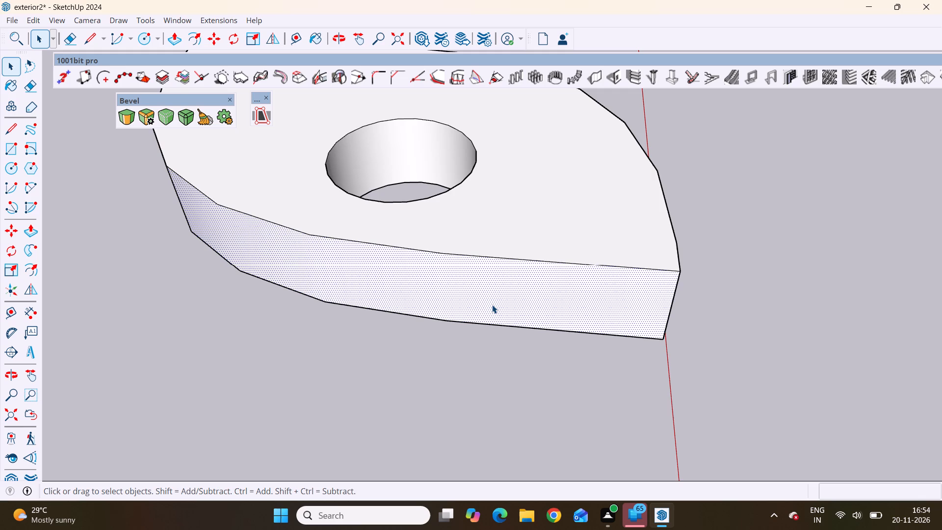
scroll(471, 296, down, 7)
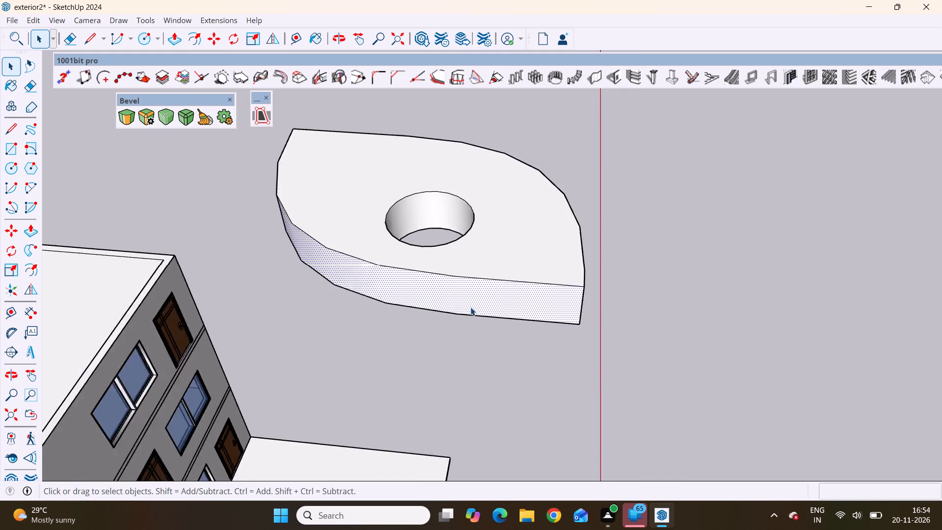
scroll(471, 307, down, 2)
middle_drag(581, 337, 445, 292)
scroll(486, 316, up, 4)
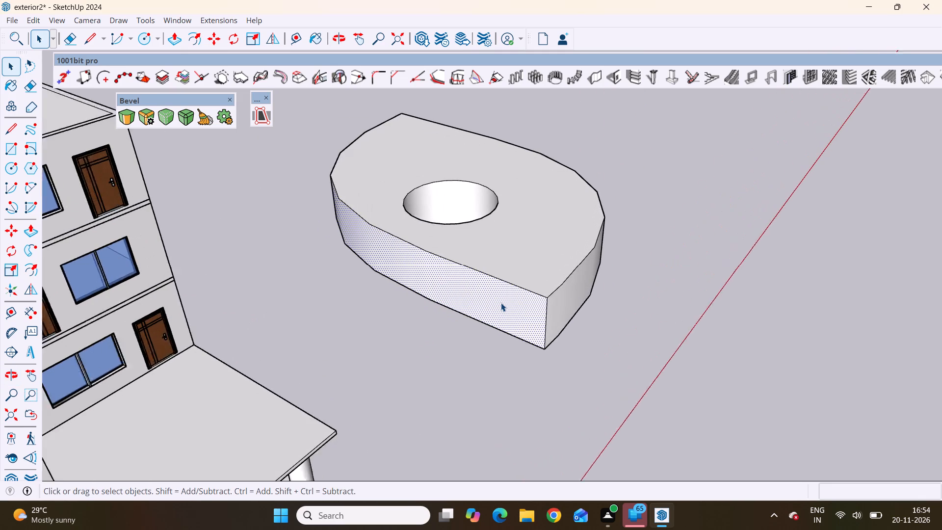
scroll(501, 303, up, 5)
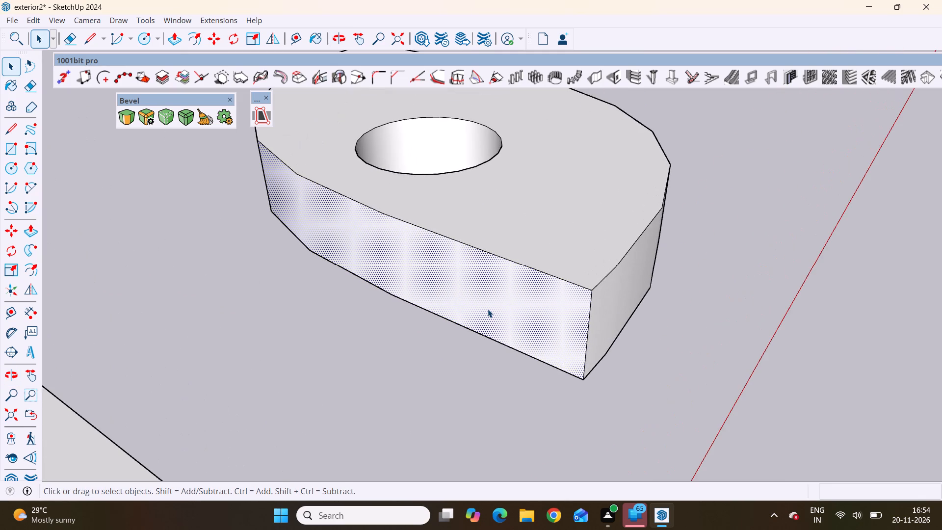
scroll(488, 309, down, 7)
middle_click(481, 304)
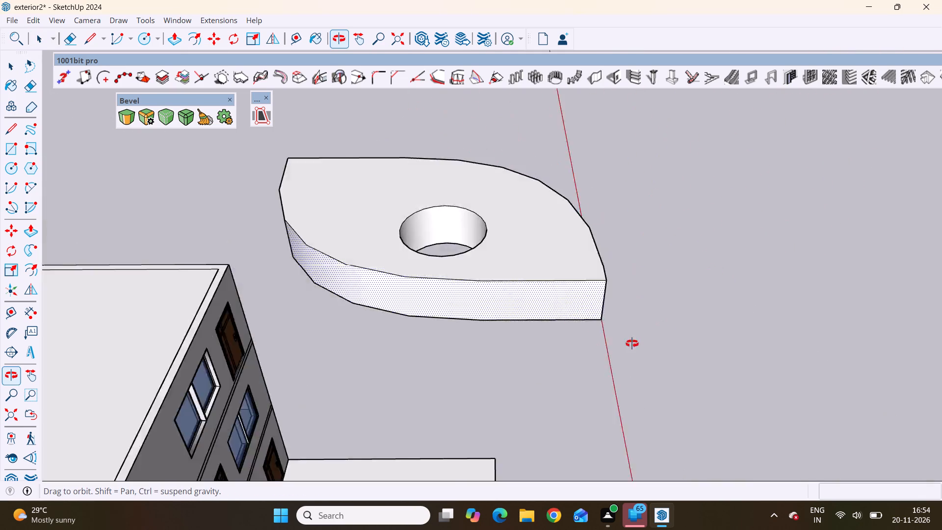
scroll(480, 306, up, 4)
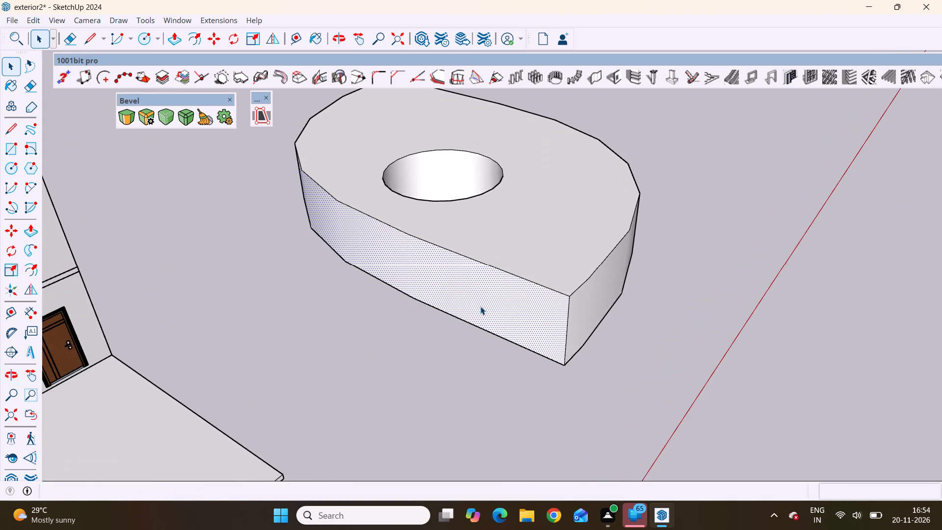
scroll(480, 306, down, 5)
middle_drag(480, 305, 486, 306)
scroll(486, 306, down, 1)
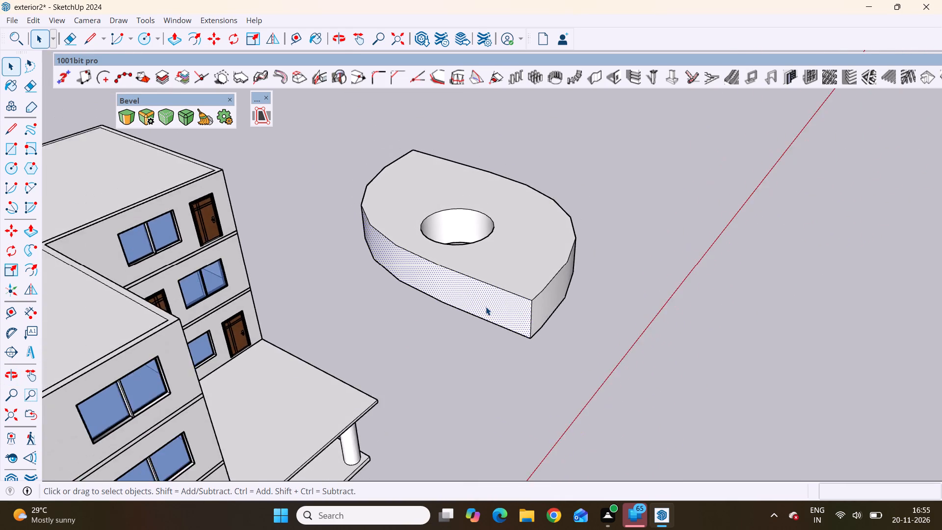
scroll(485, 307, up, 6)
scroll(485, 307, down, 5)
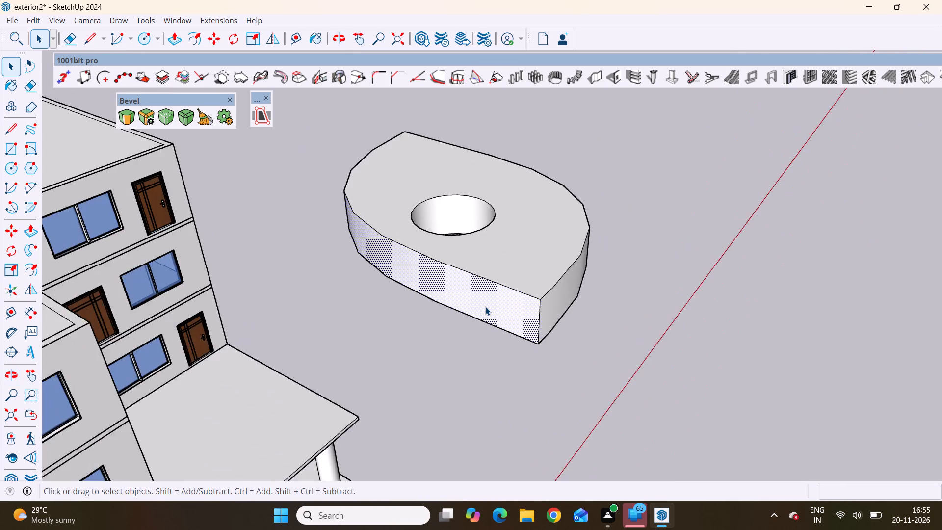
scroll(485, 307, down, 2)
middle_drag(491, 303, 506, 192)
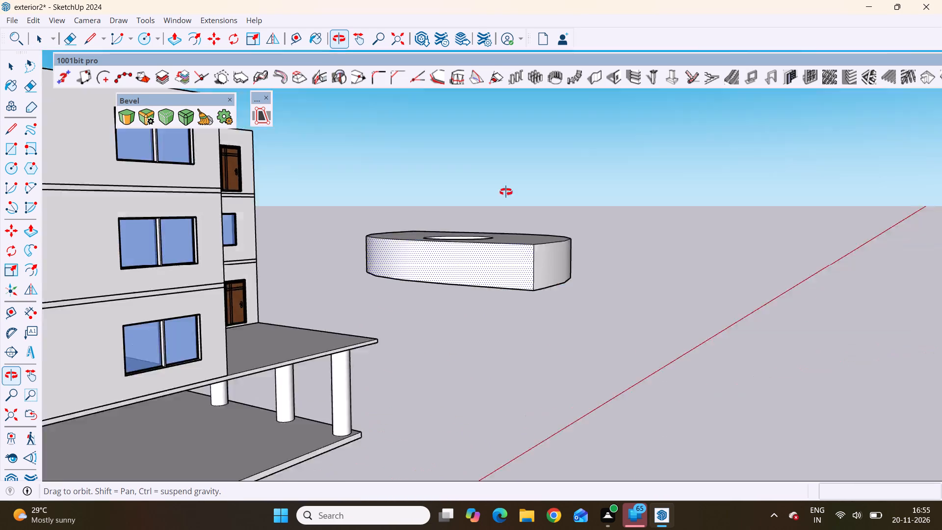
middle_drag(506, 192, 452, 351)
scroll(468, 320, up, 5)
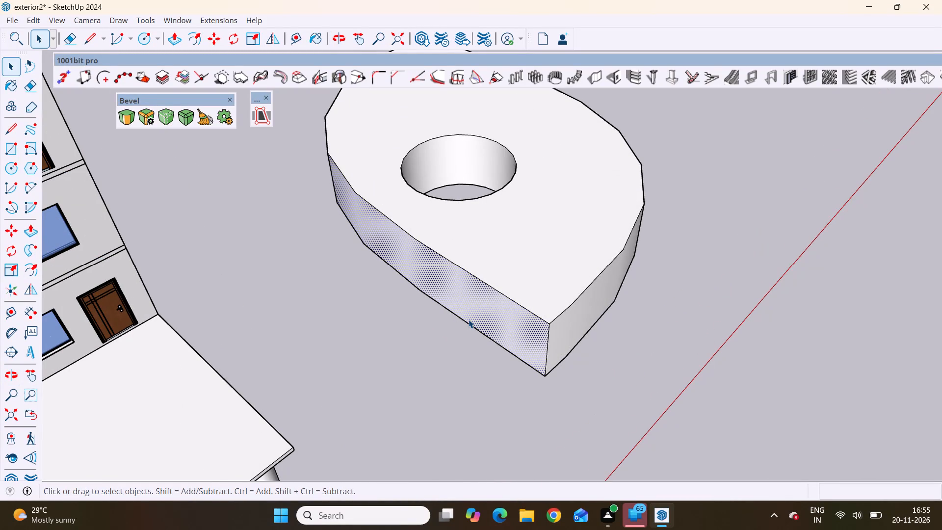
Push/Pull the slab's top face downward by about 4' 8 7/16" to thin the slab around its round hole.
scroll(469, 319, down, 10)
middle_drag(482, 316, 482, 315)
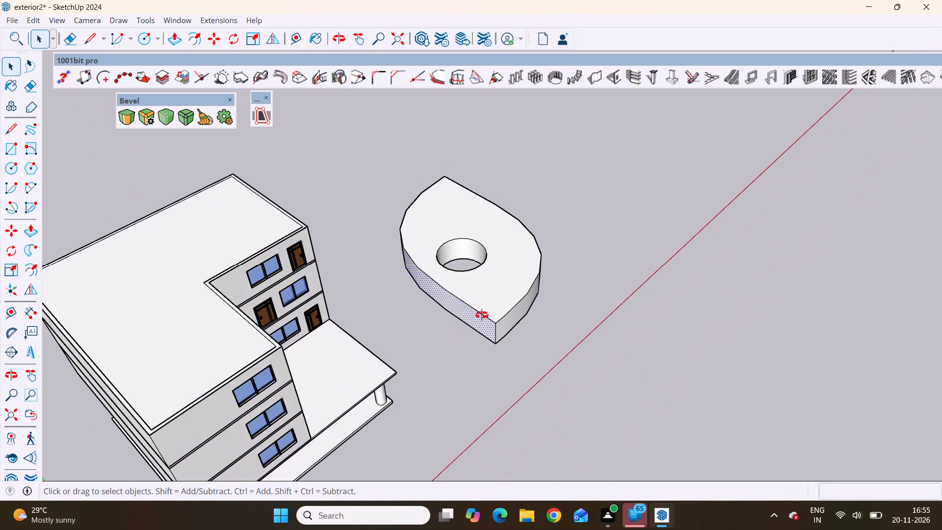
middle_drag(482, 315, 311, 292)
scroll(470, 270, up, 4)
double_click(474, 292)
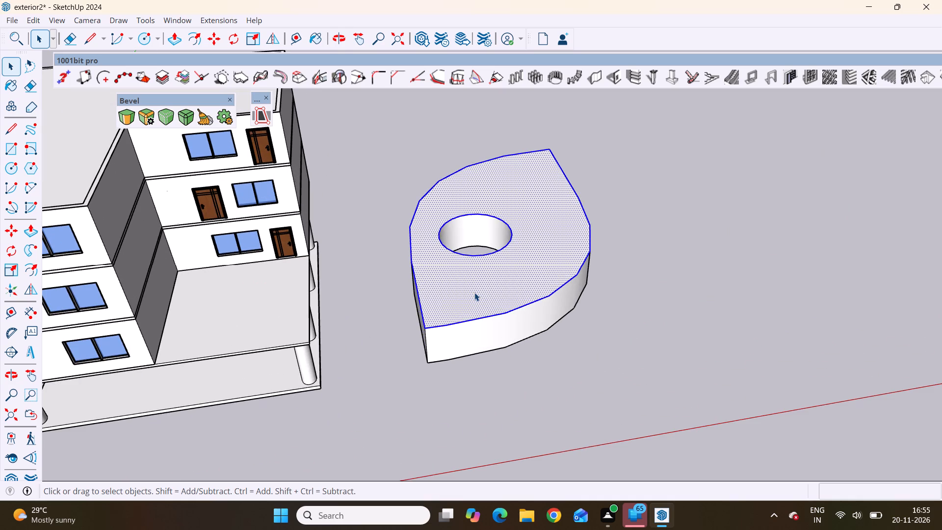
scroll(434, 274, up, 7)
click(462, 287)
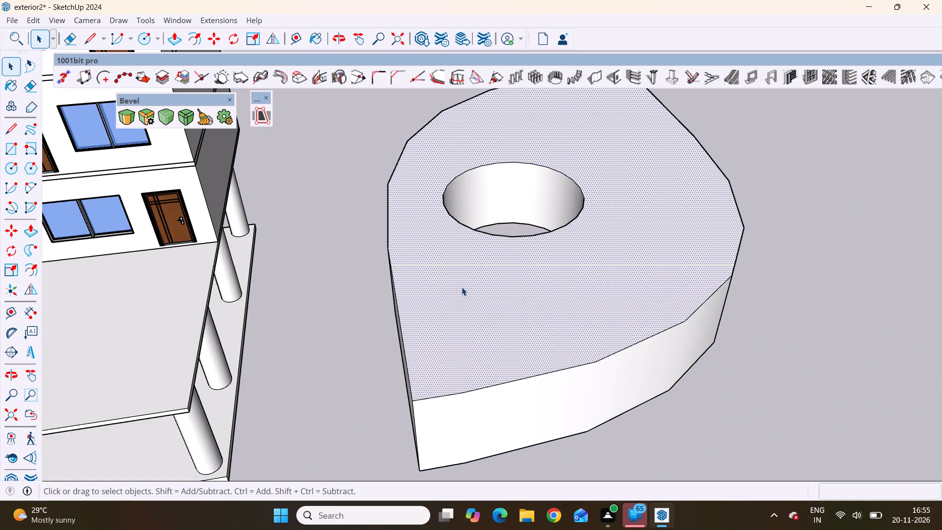
key(p)
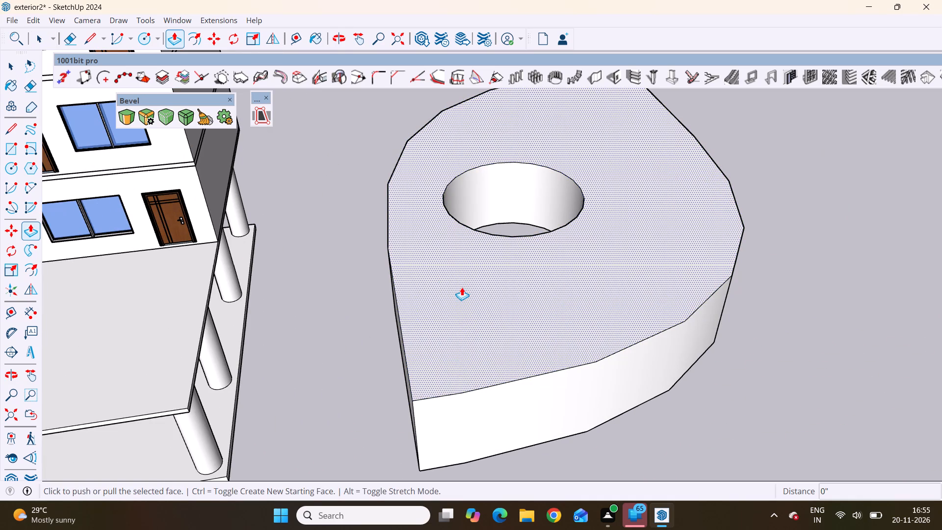
click(462, 287)
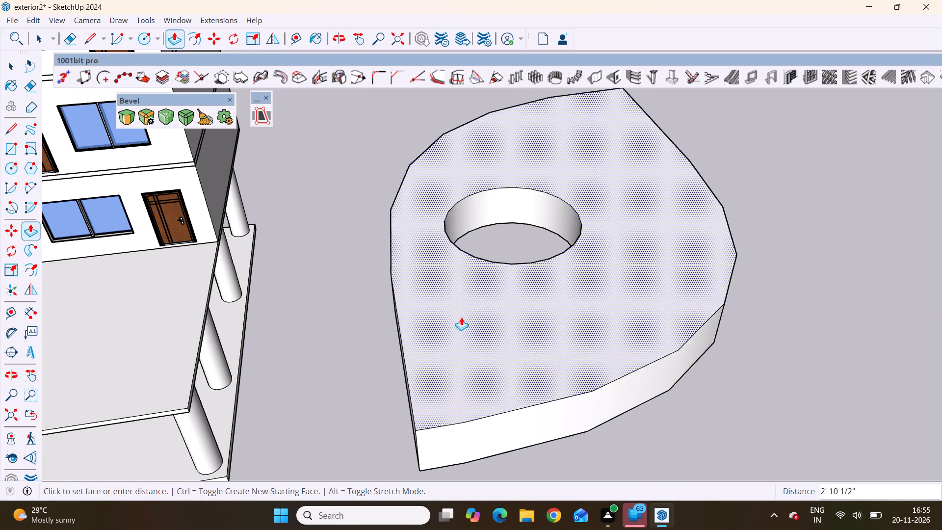
click(461, 332)
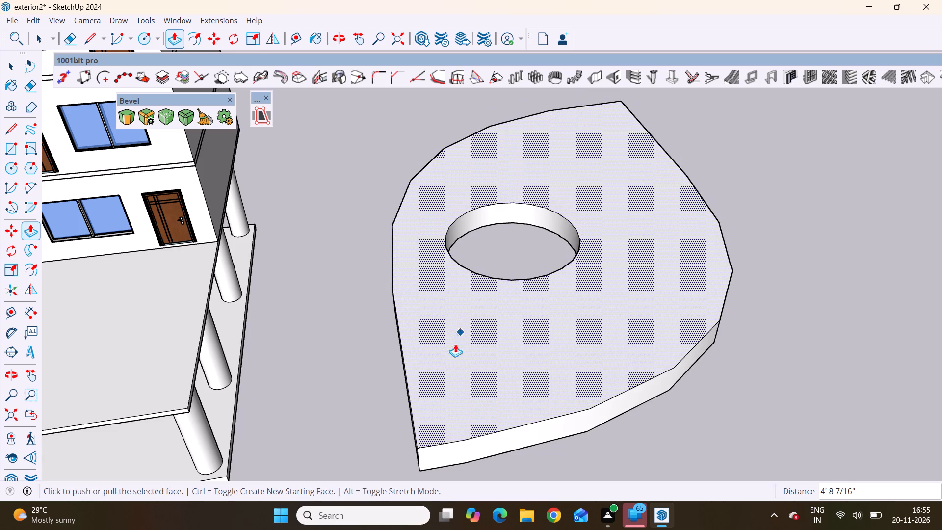
Examine the slab and its round hole from below, above and several sides against the building, and clear the selection.
scroll(437, 342, down, 8)
middle_drag(516, 415, 468, 102)
middle_drag(470, 127, 471, 214)
middle_drag(471, 222, 273, 175)
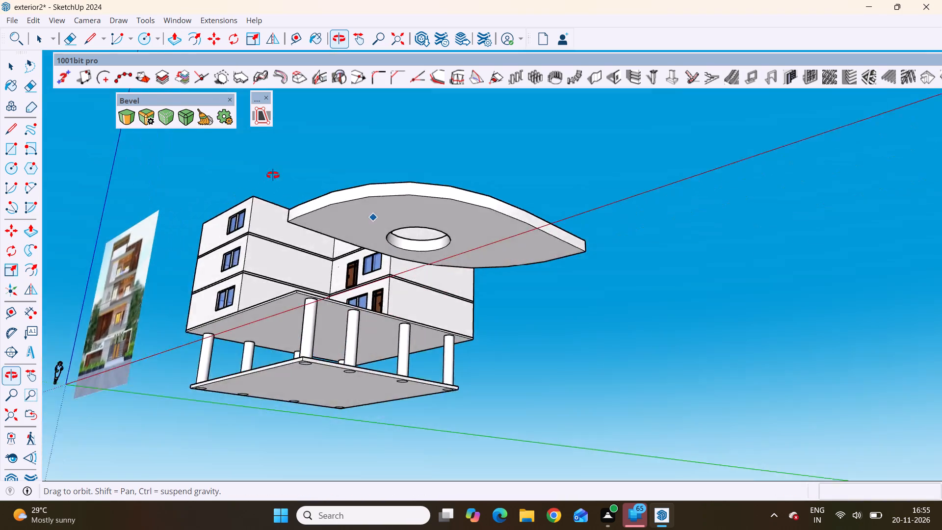
middle_drag(273, 175, 474, 463)
scroll(504, 397, up, 3)
scroll(523, 341, down, 3)
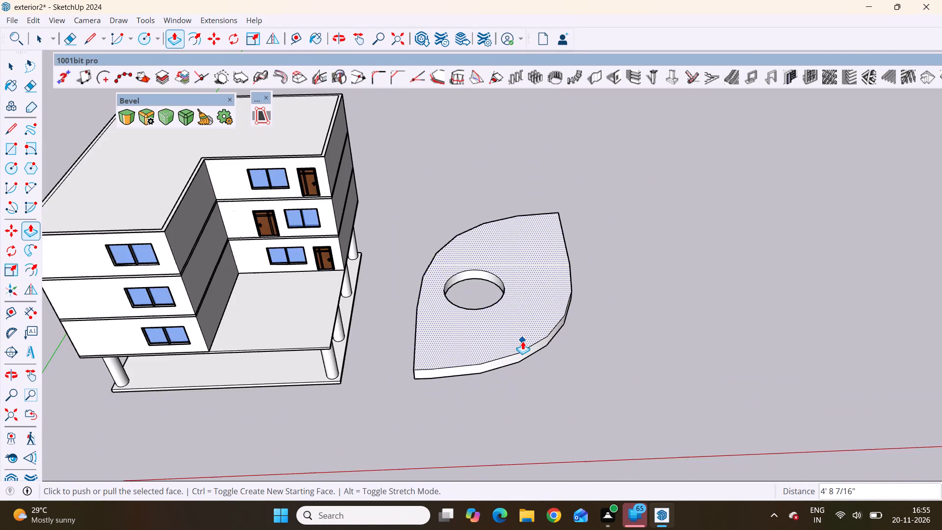
scroll(523, 341, down, 4)
middle_drag(511, 383, 551, 323)
scroll(552, 310, up, 9)
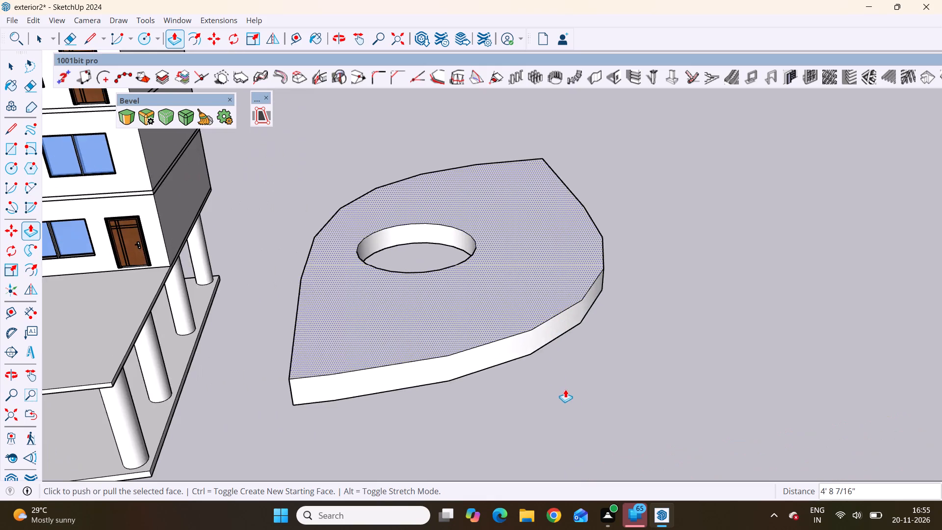
middle_drag(572, 395, 461, 375)
scroll(469, 303, up, 5)
scroll(524, 344, down, 4)
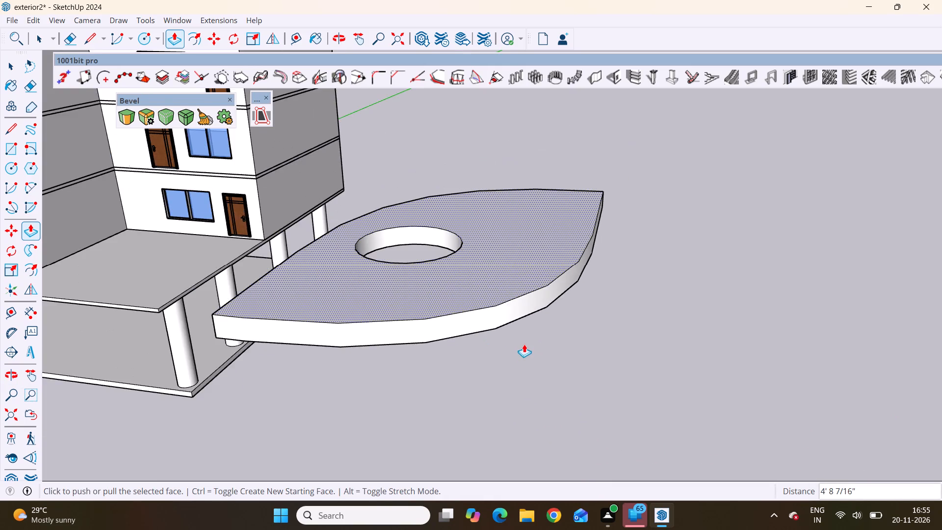
middle_drag(510, 344, 619, 360)
middle_click(618, 359)
scroll(471, 275, down, 8)
middle_drag(479, 305, 483, 348)
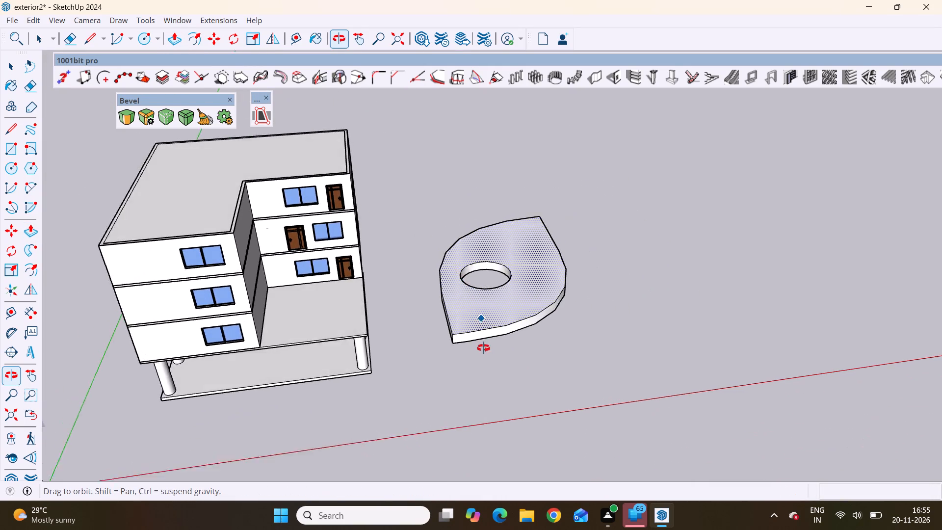
middle_drag(483, 348, 484, 382)
scroll(501, 369, up, 4)
key(space)
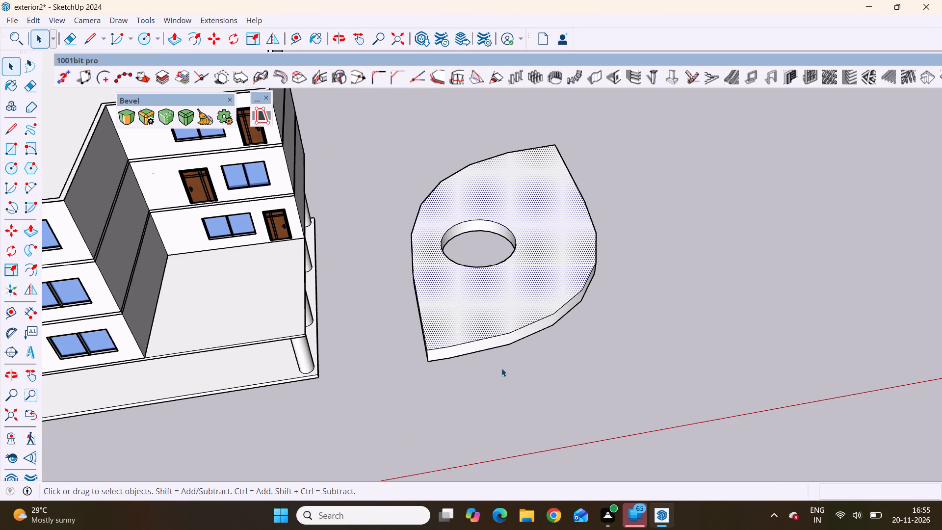
click(506, 368)
Select the slab's outer curved side face, away from the building, and examine it from above, near eye level and both ends.
scroll(490, 359, up, 3)
middle_drag(534, 367, 513, 279)
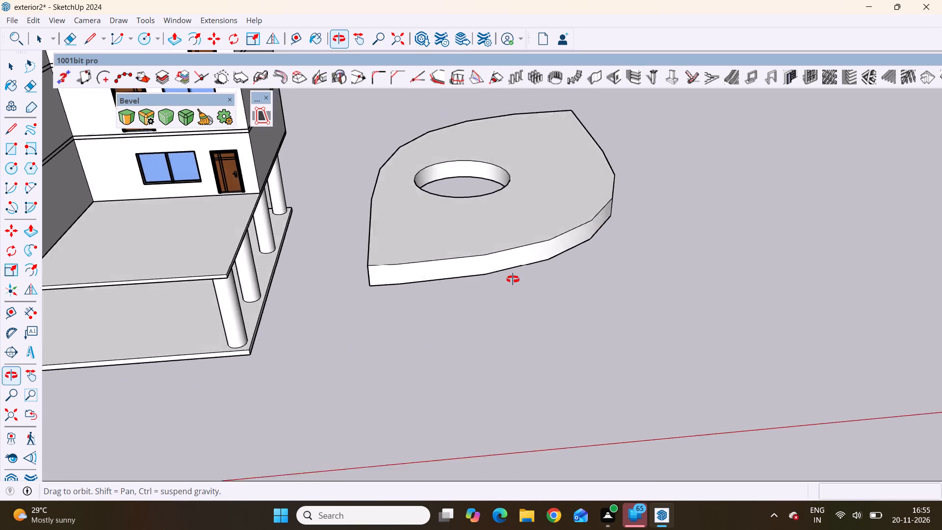
middle_drag(513, 279, 513, 262)
scroll(464, 201, up, 3)
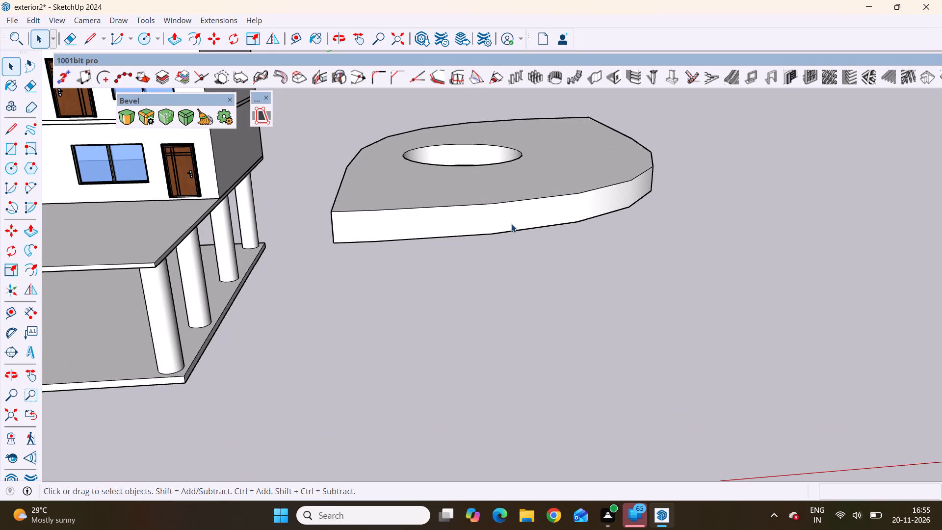
click(511, 223)
scroll(452, 228, down, 4)
middle_drag(549, 220, 324, 288)
scroll(413, 234, up, 2)
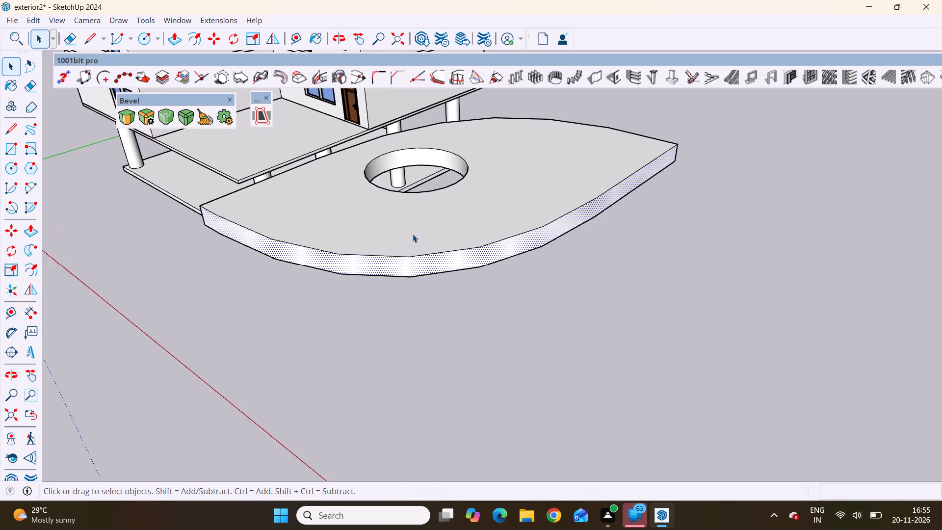
scroll(413, 234, up, 1)
middle_drag(413, 271, 509, 265)
scroll(510, 265, up, 5)
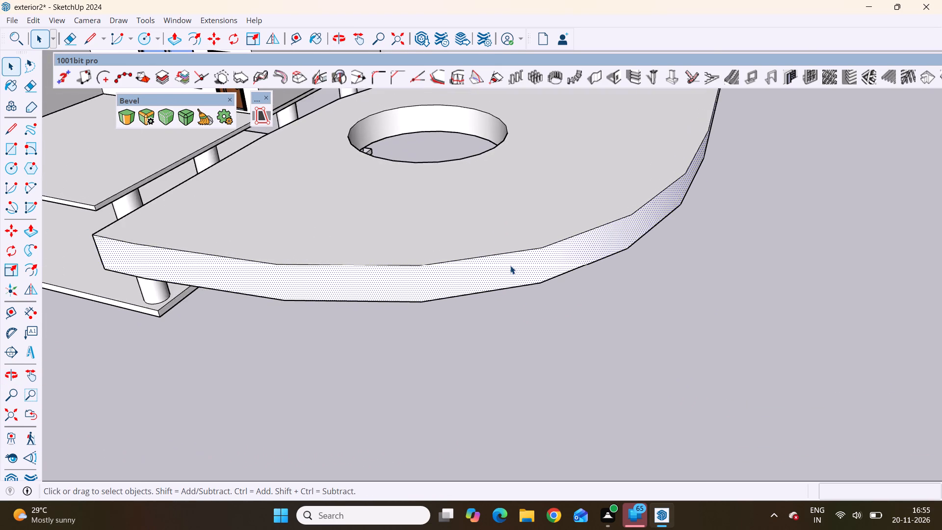
scroll(545, 247, up, 3)
scroll(484, 213, down, 12)
middle_drag(450, 295, 537, 265)
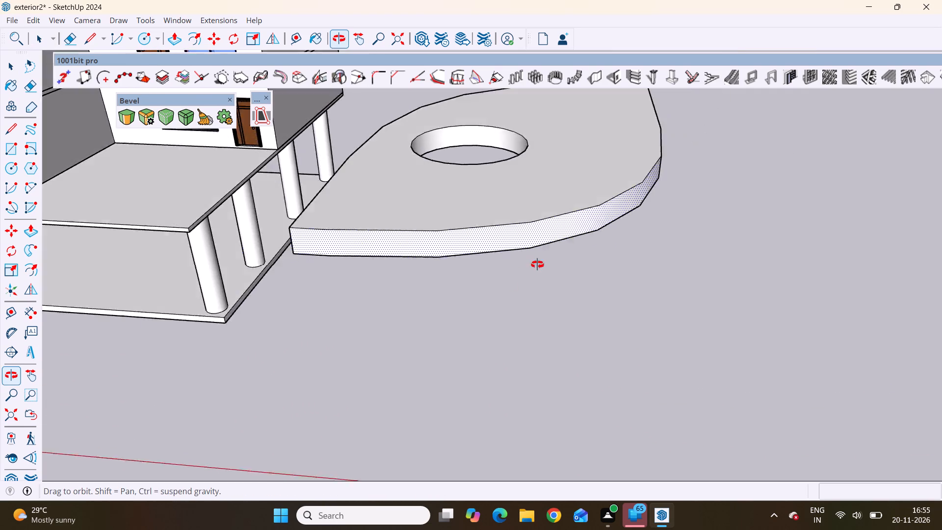
middle_drag(537, 265, 569, 326)
scroll(440, 221, down, 10)
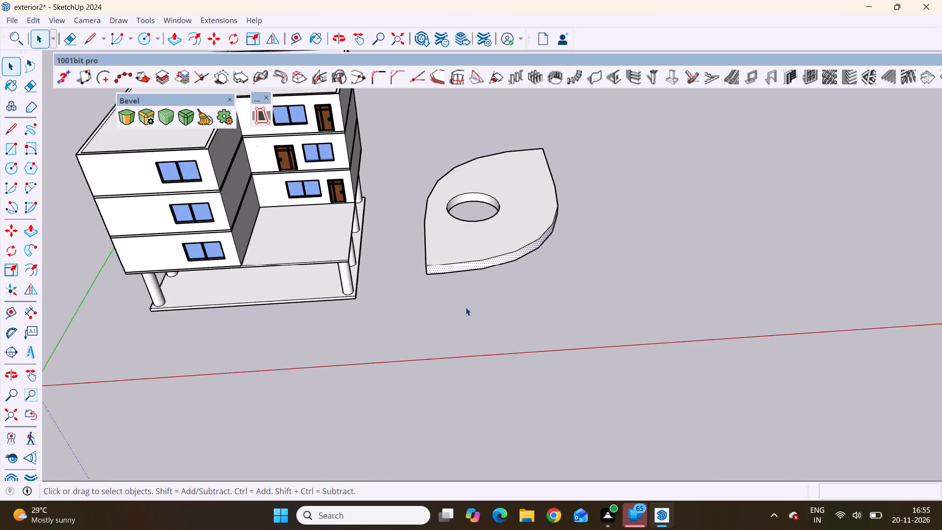
scroll(481, 312, up, 1)
middle_drag(486, 311, 504, 234)
scroll(468, 213, up, 5)
scroll(431, 234, down, 4)
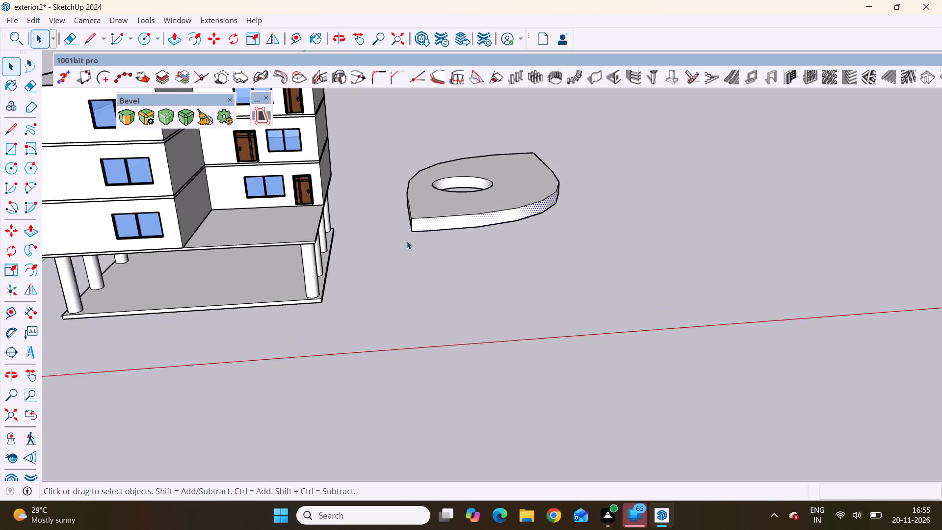
middle_drag(406, 240, 220, 279)
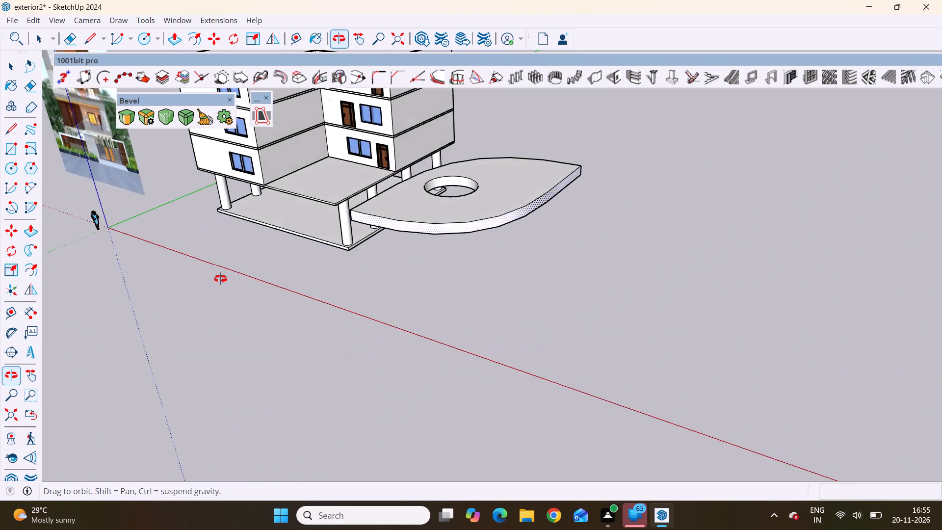
middle_drag(220, 279, 453, 268)
scroll(455, 237, up, 5)
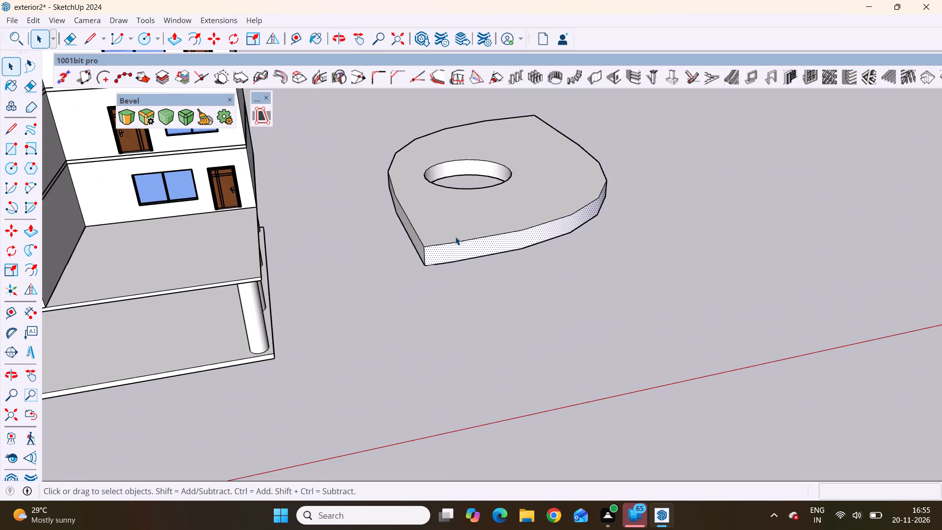
scroll(436, 278, down, 6)
middle_drag(514, 274, 513, 193)
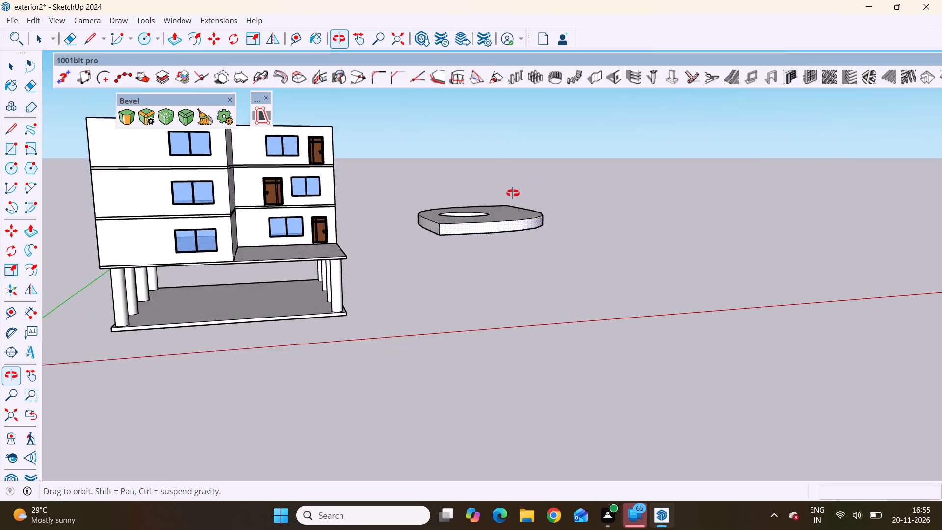
middle_drag(513, 193, 494, 276)
scroll(530, 238, up, 4)
middle_drag(550, 269, 387, 207)
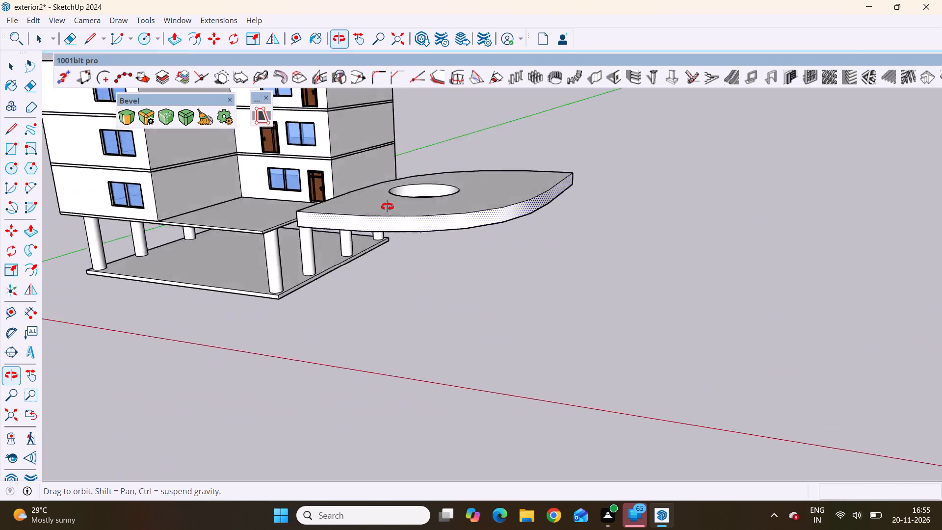
middle_drag(387, 207, 463, 300)
scroll(463, 279, up, 5)
Push/Pull the slab's top face around its round hole to readjust the slab's thickness, judging it from closer and lower views.
key(p)
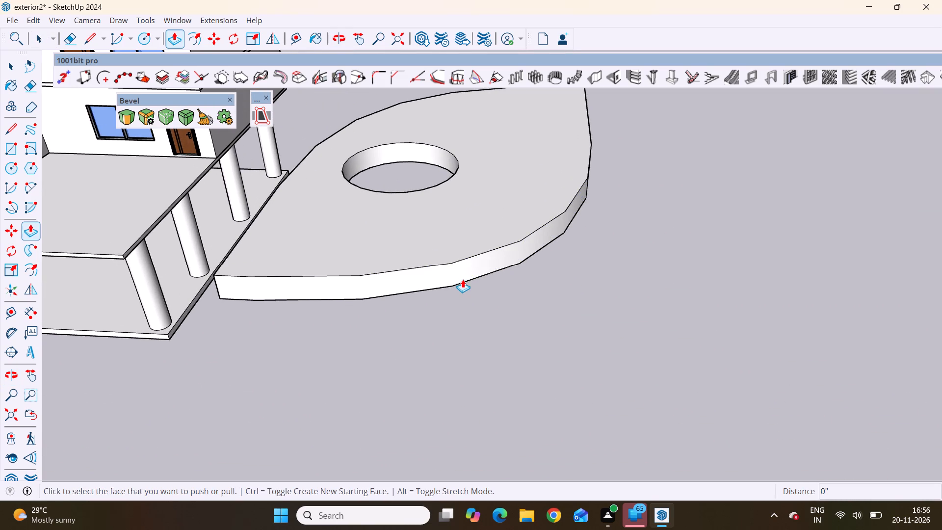
scroll(473, 266, down, 5)
middle_drag(481, 299, 603, 214)
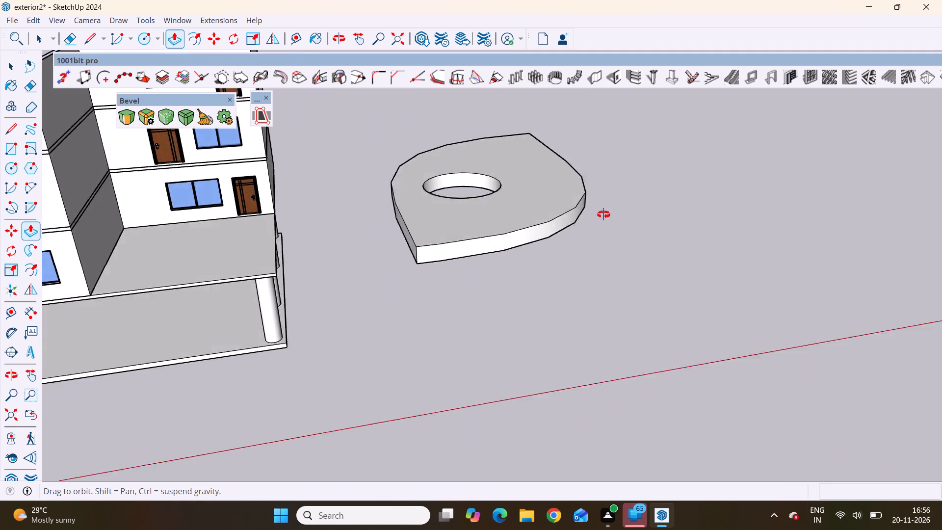
middle_drag(603, 214, 606, 205)
scroll(525, 162, up, 4)
middle_drag(530, 185, 486, 226)
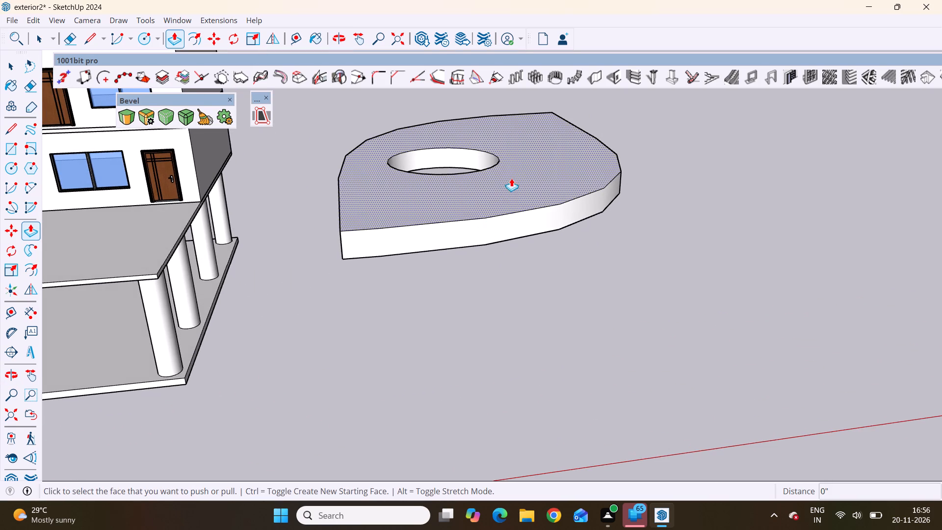
click(511, 177)
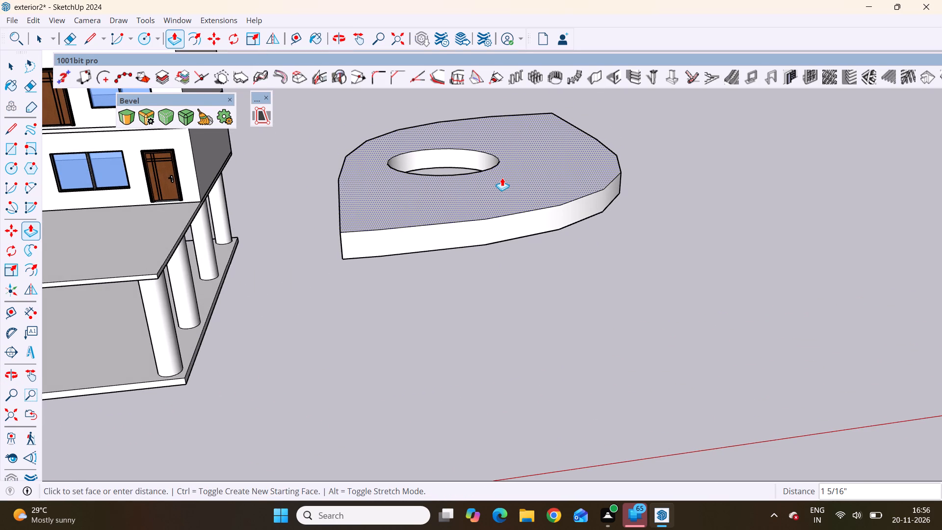
scroll(502, 177, up, 3)
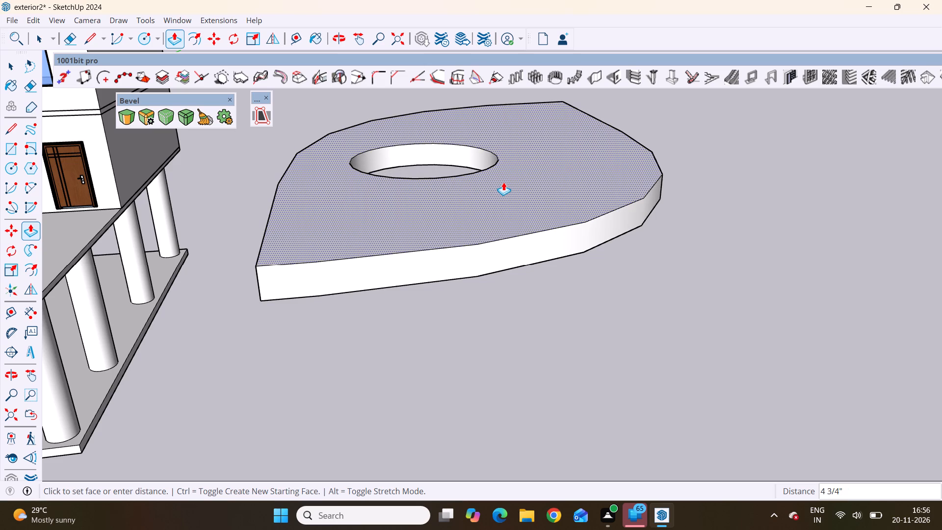
scroll(503, 182, up, 3)
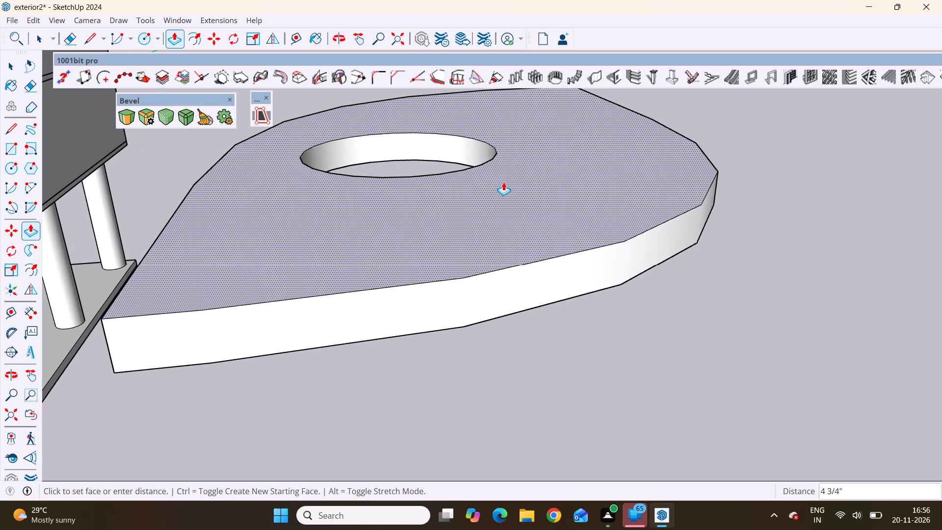
scroll(503, 182, up, 3)
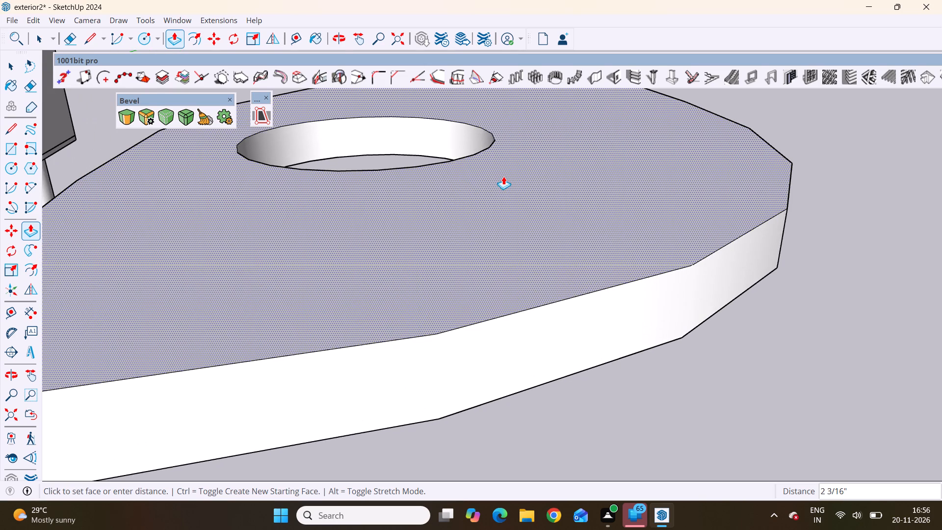
scroll(503, 176, down, 3)
middle_drag(503, 176, 483, 200)
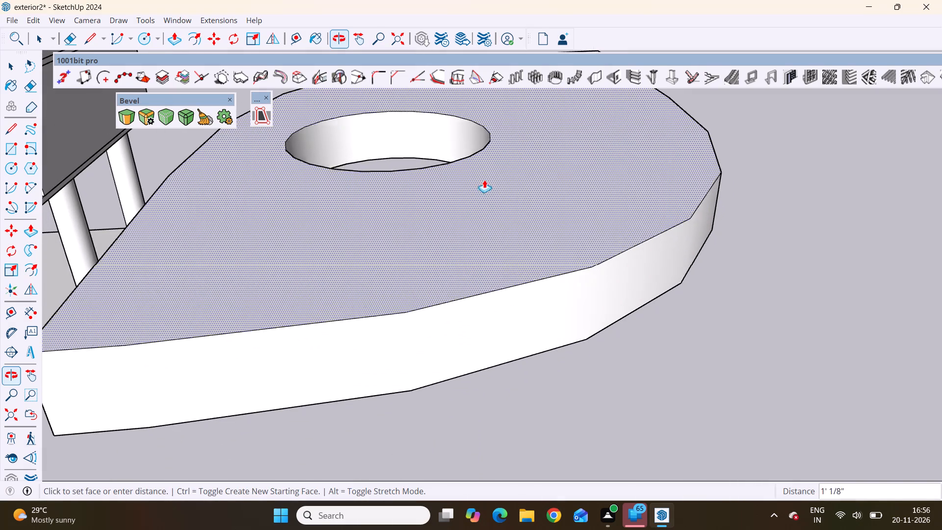
scroll(482, 193, down, 4)
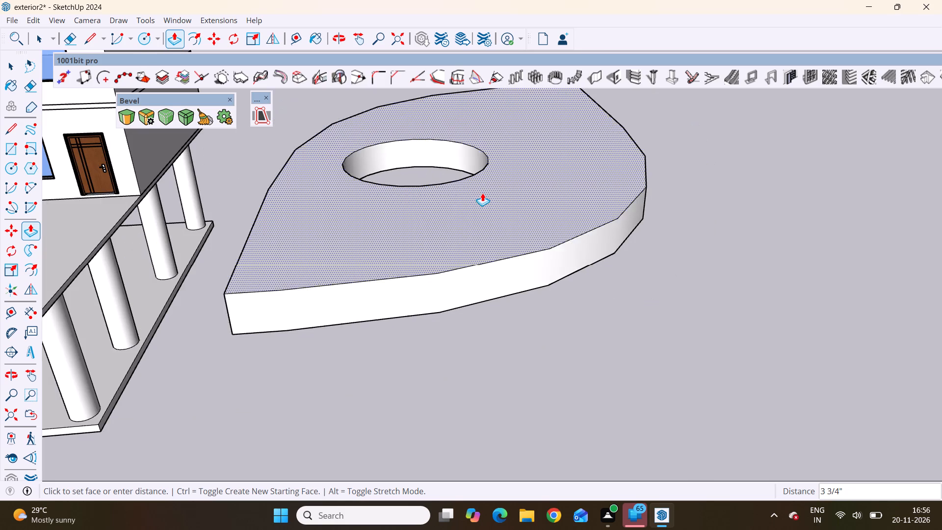
scroll(499, 208, down, 5)
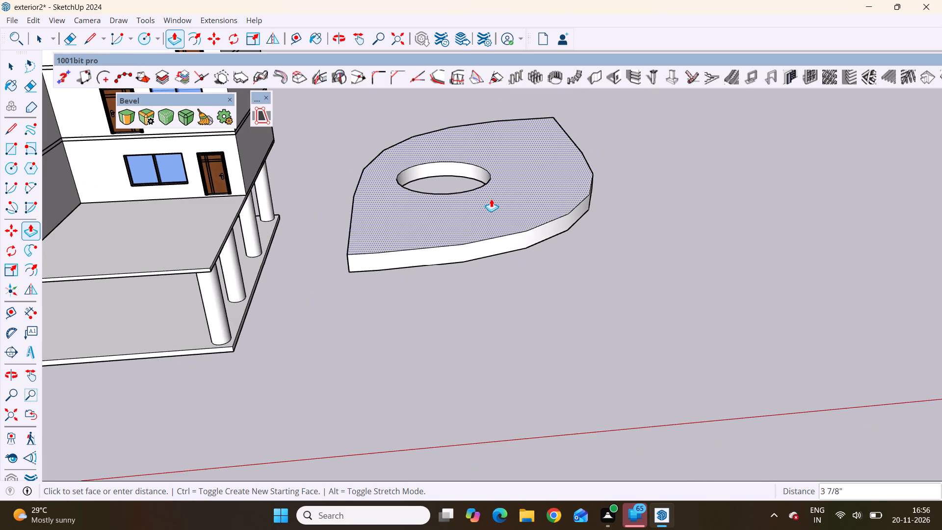
scroll(491, 199, up, 5)
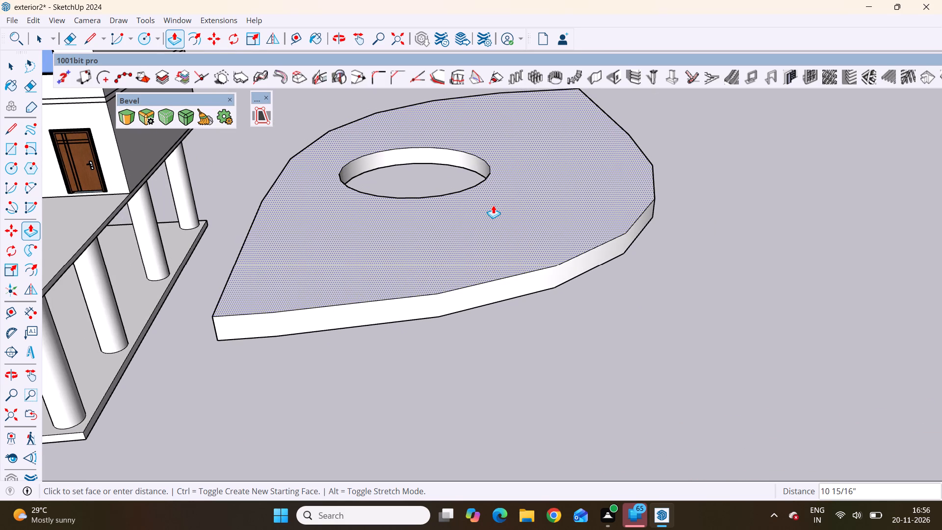
scroll(497, 212, up, 2)
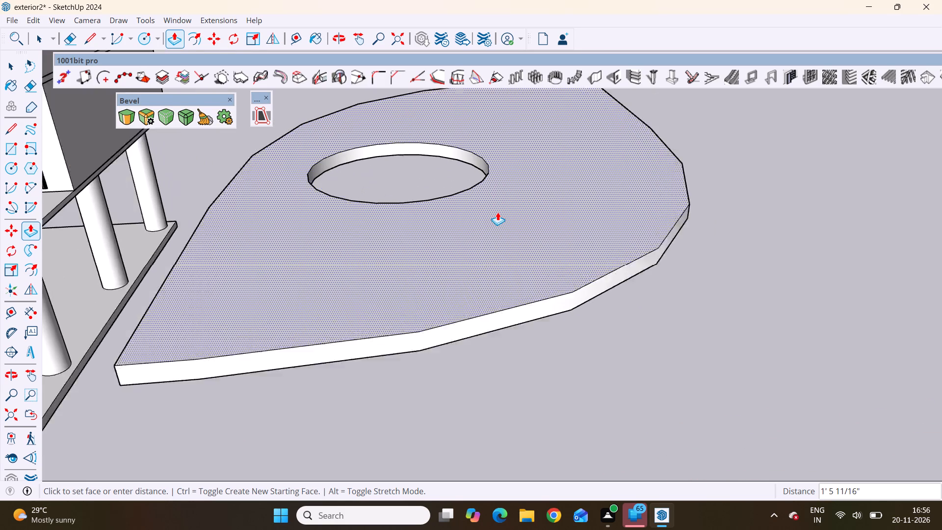
scroll(497, 212, up, 2)
scroll(497, 212, down, 4)
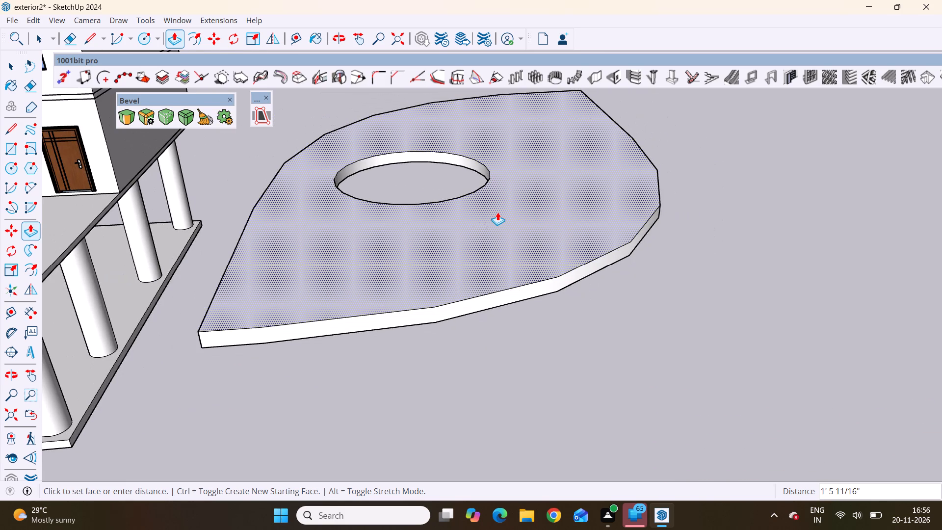
scroll(508, 205, down, 2)
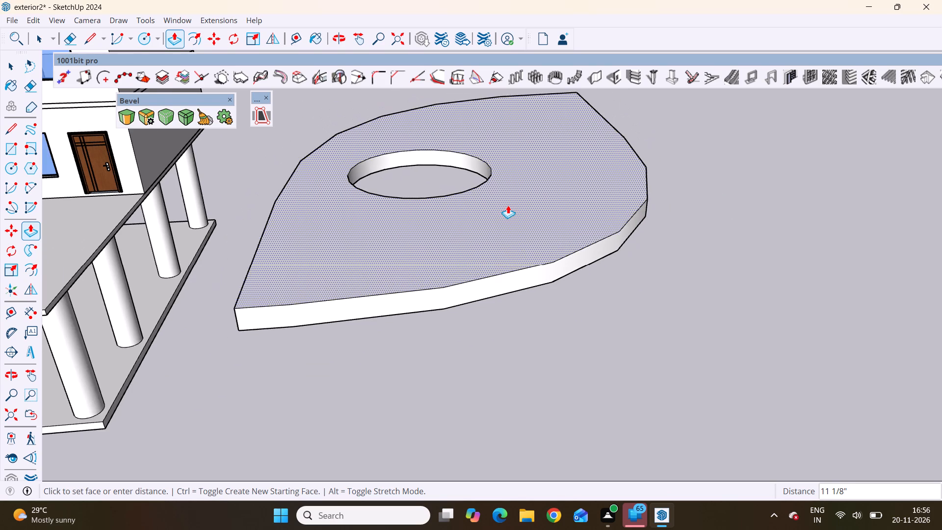
middle_drag(508, 205, 506, 101)
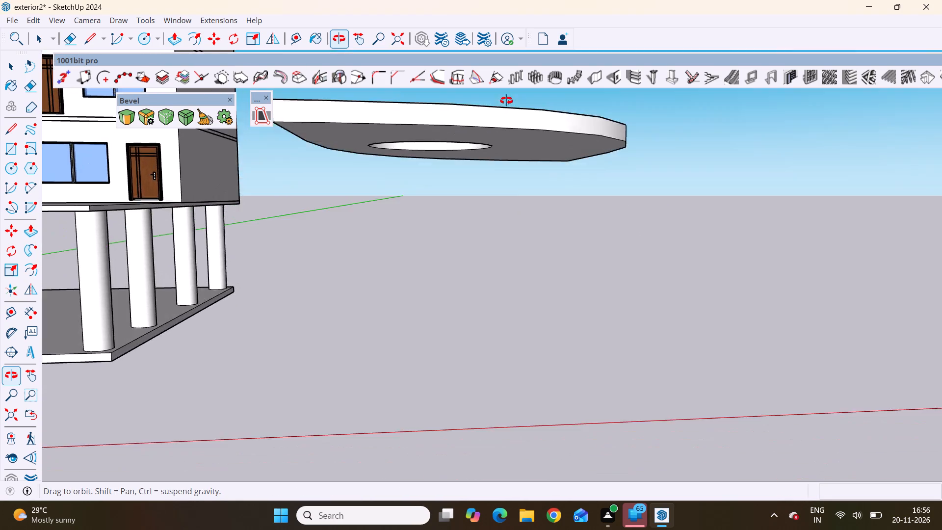
middle_drag(506, 101, 486, 211)
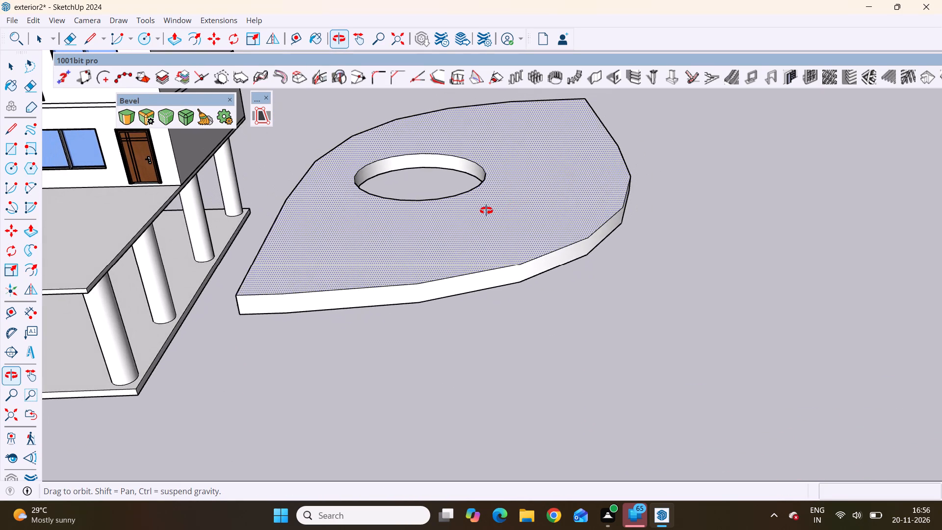
middle_drag(486, 211, 492, 211)
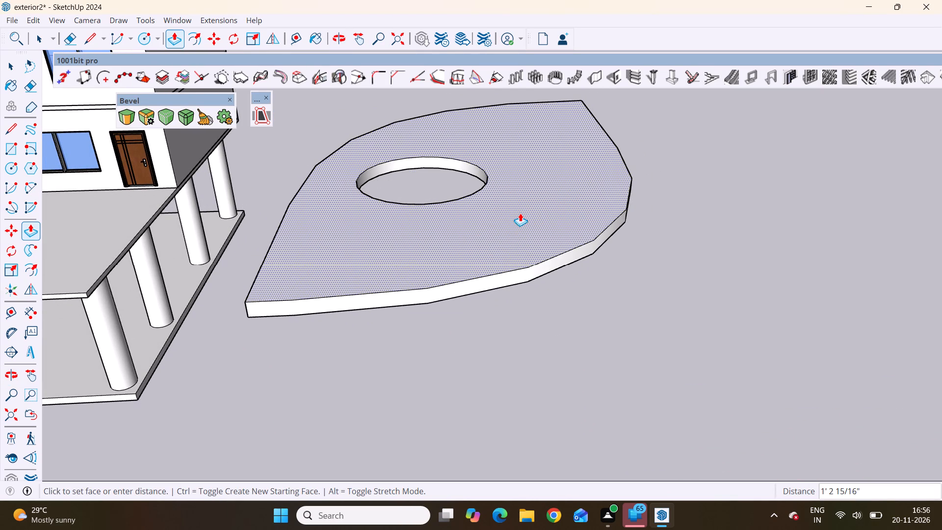
scroll(520, 213, up, 3)
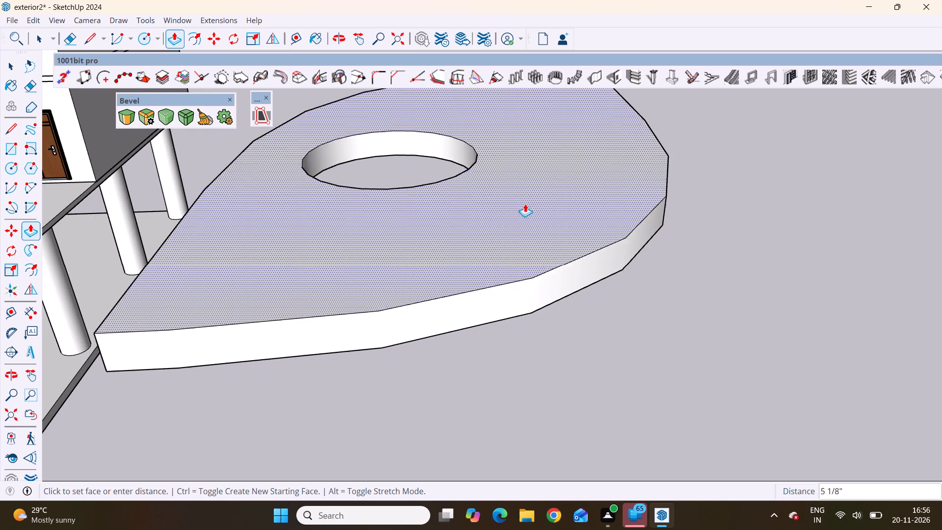
scroll(525, 209, down, 5)
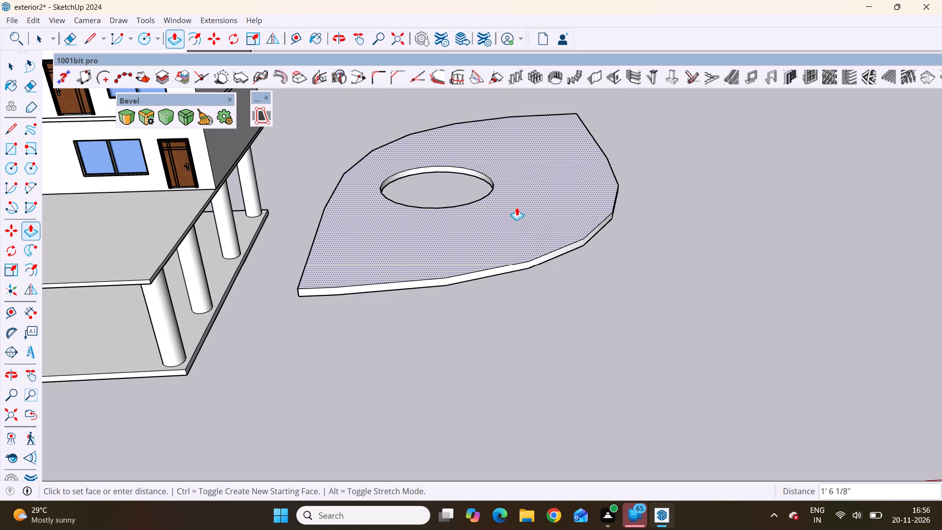
scroll(517, 207, up, 4)
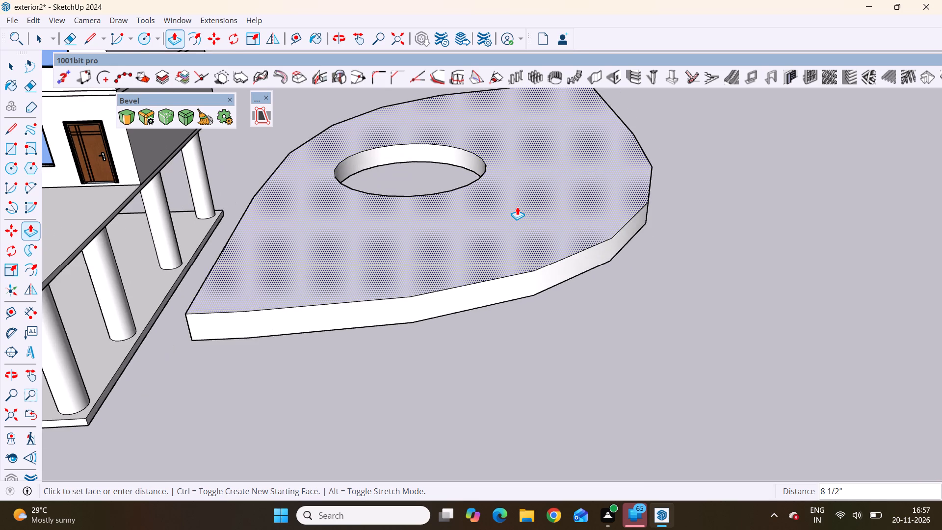
scroll(517, 207, down, 14)
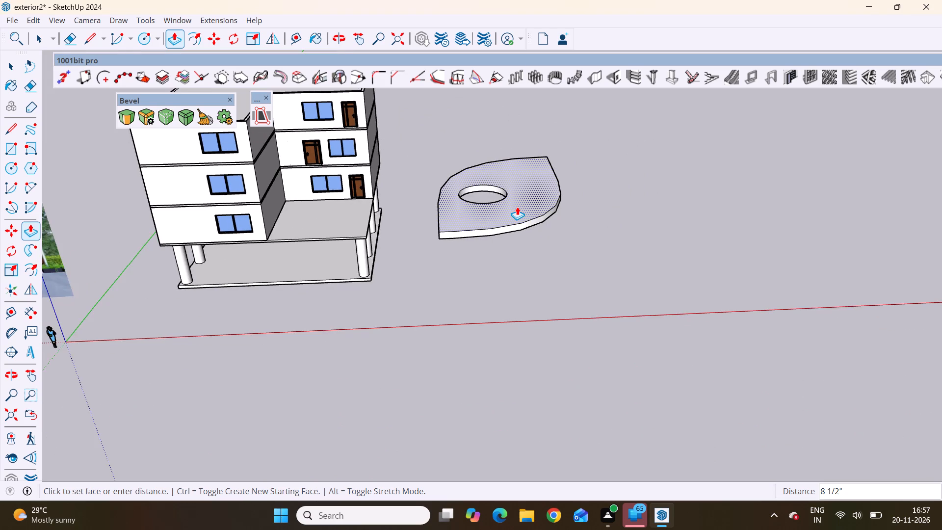
scroll(517, 207, up, 6)
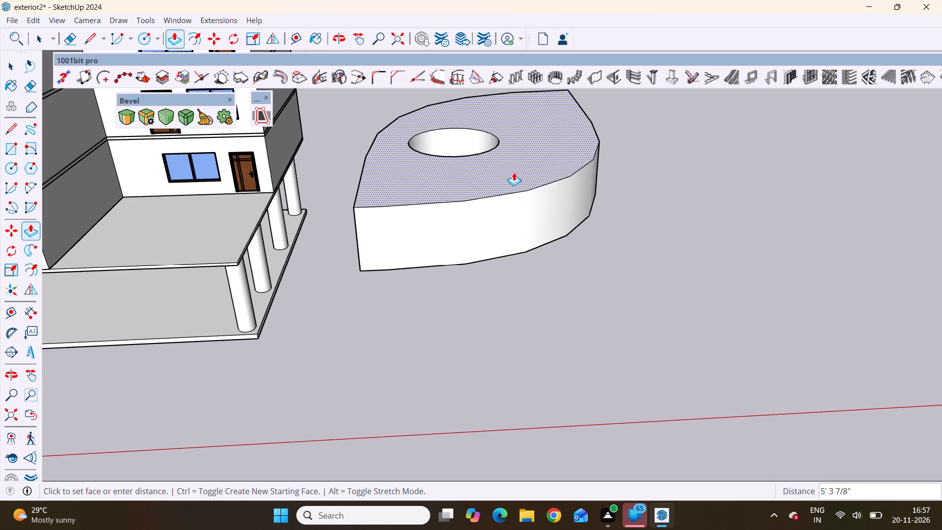
scroll(513, 204, up, 4)
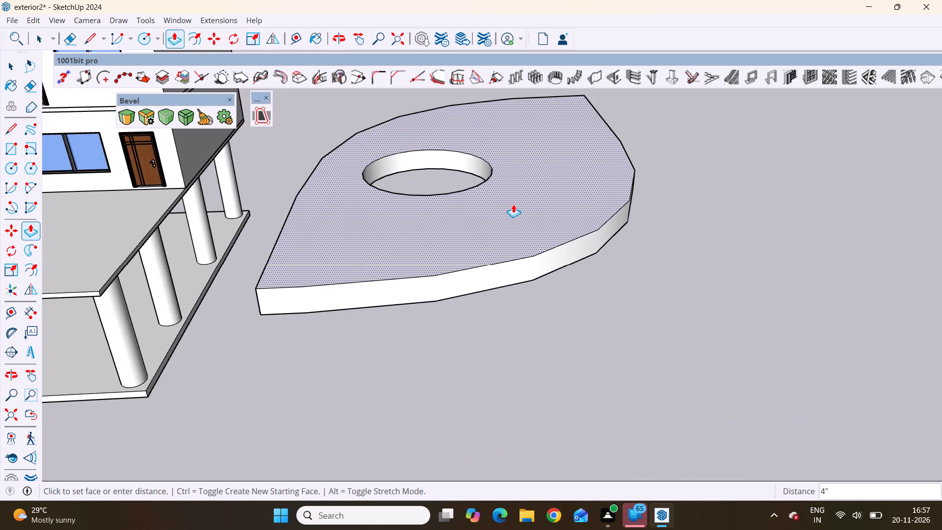
scroll(513, 204, up, 1)
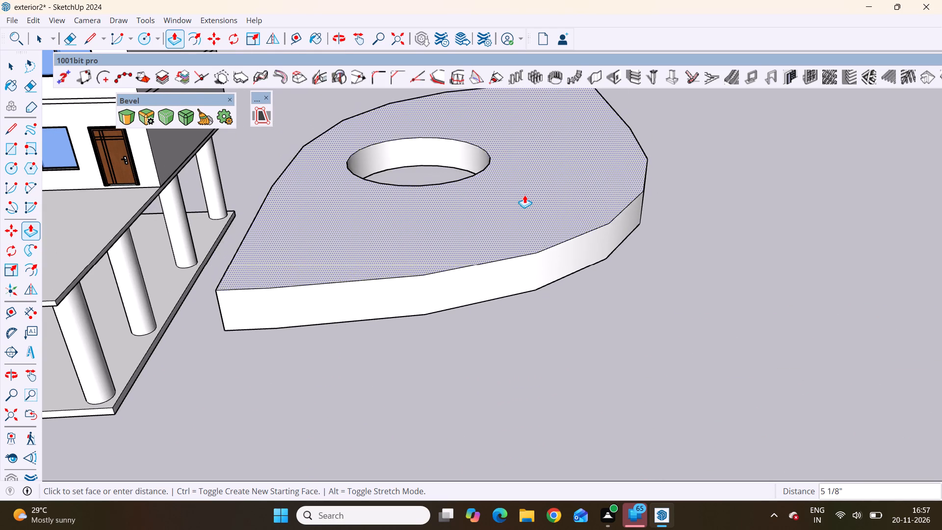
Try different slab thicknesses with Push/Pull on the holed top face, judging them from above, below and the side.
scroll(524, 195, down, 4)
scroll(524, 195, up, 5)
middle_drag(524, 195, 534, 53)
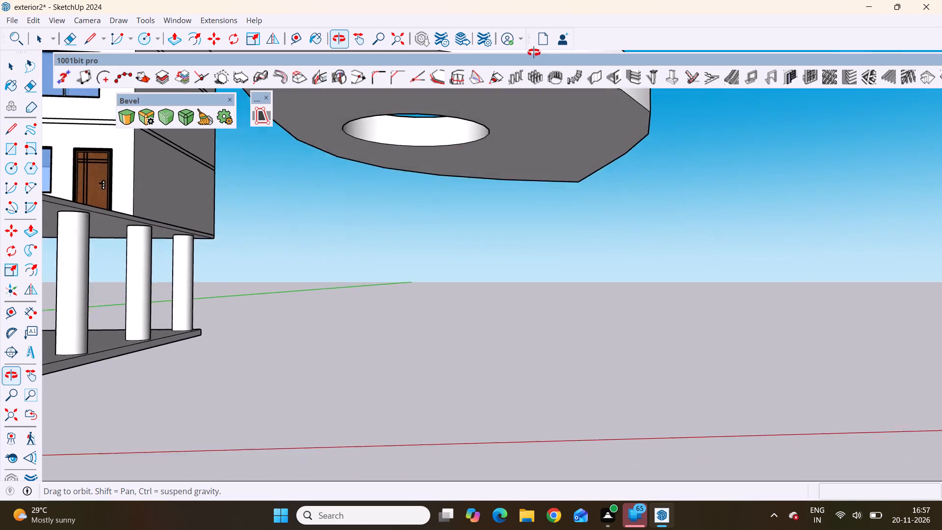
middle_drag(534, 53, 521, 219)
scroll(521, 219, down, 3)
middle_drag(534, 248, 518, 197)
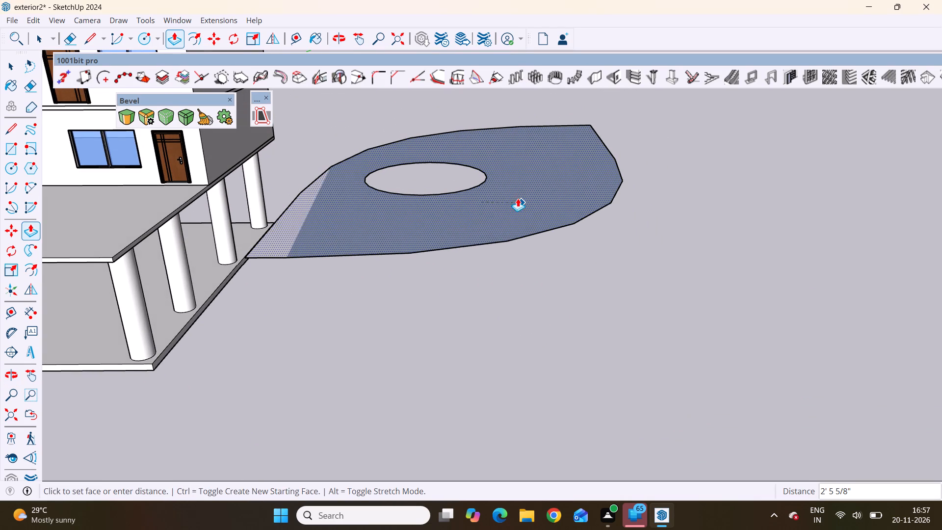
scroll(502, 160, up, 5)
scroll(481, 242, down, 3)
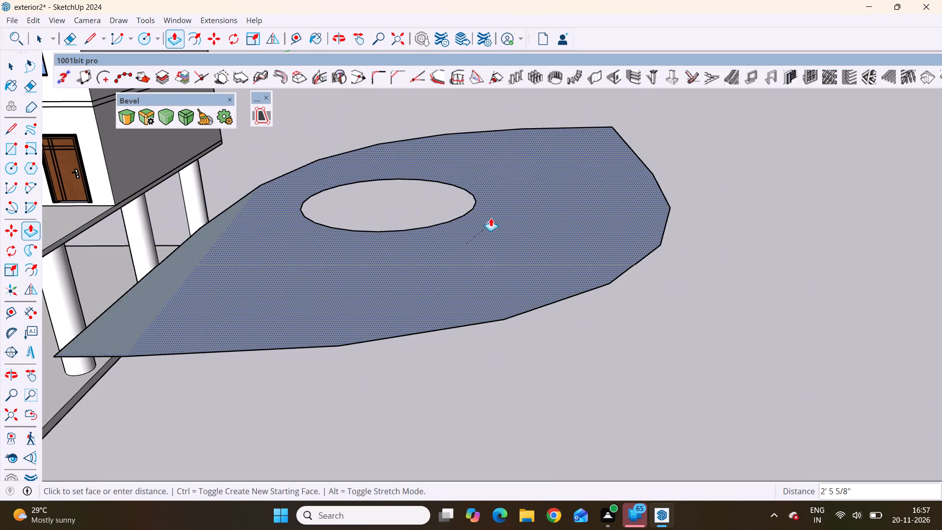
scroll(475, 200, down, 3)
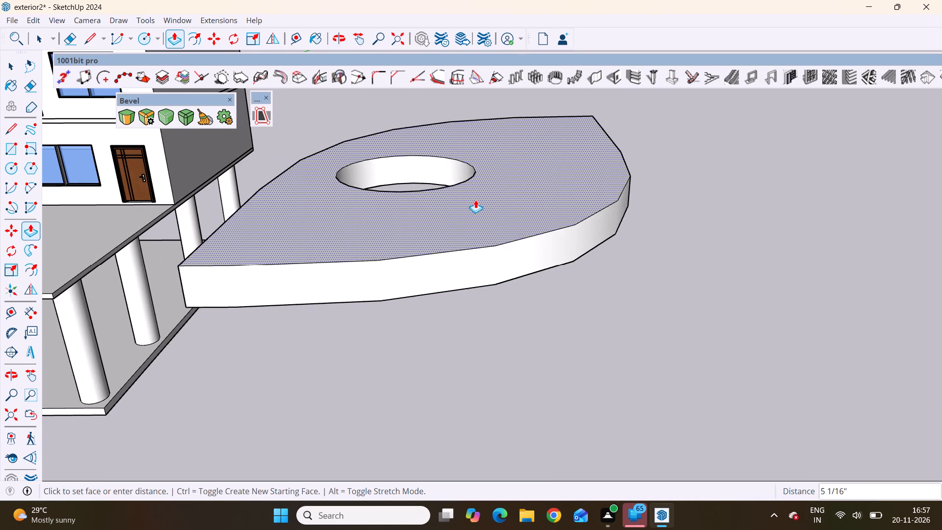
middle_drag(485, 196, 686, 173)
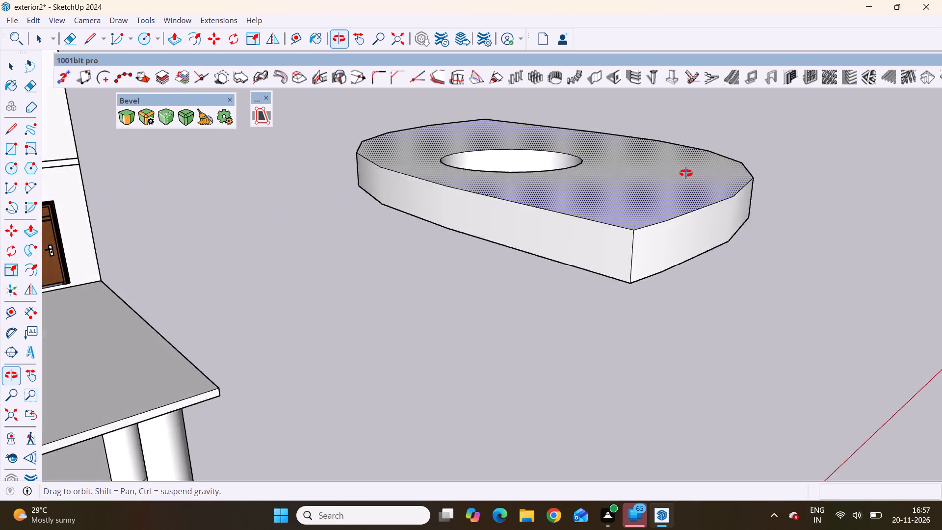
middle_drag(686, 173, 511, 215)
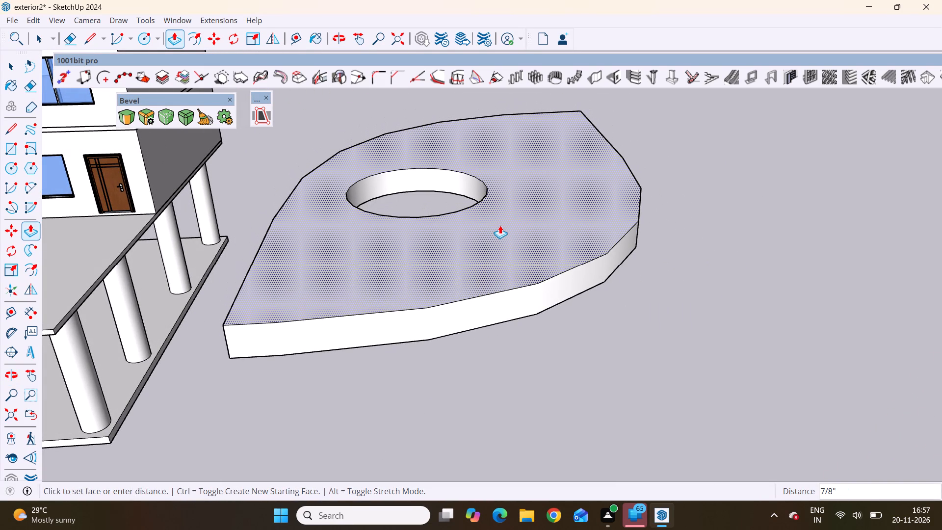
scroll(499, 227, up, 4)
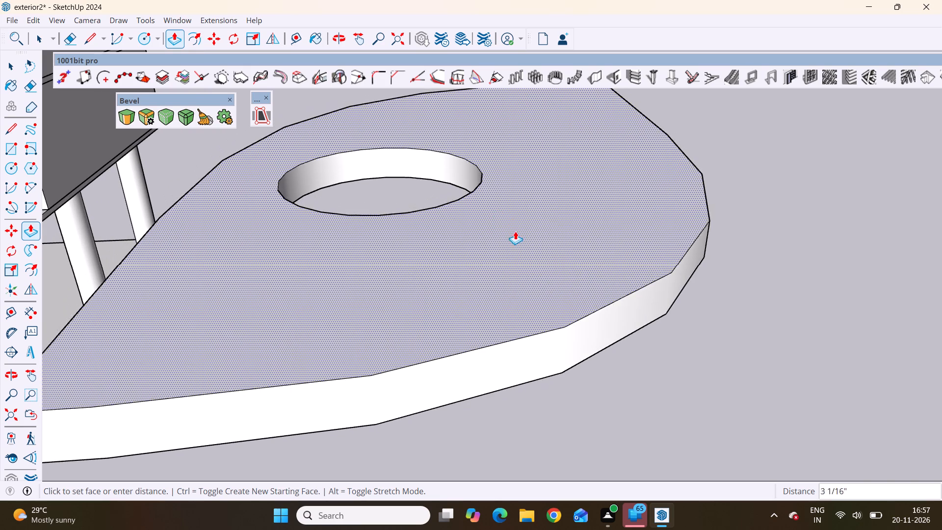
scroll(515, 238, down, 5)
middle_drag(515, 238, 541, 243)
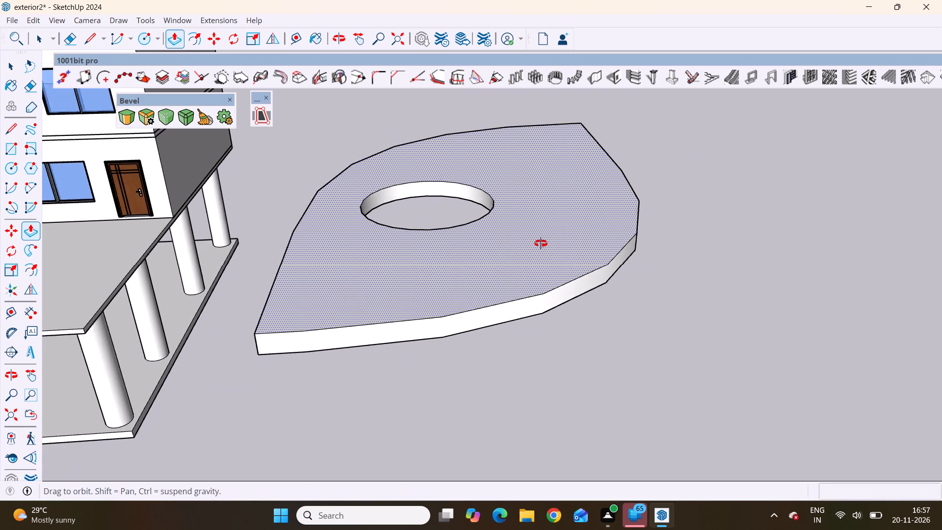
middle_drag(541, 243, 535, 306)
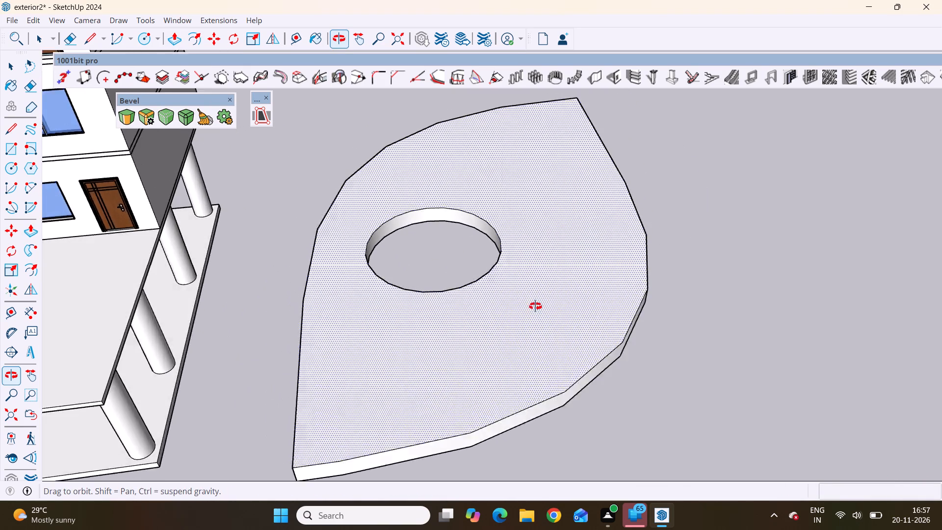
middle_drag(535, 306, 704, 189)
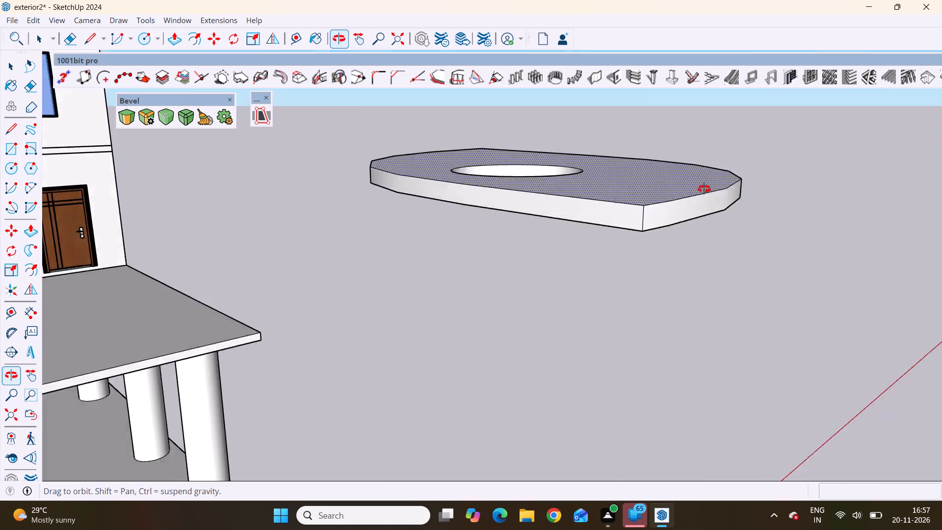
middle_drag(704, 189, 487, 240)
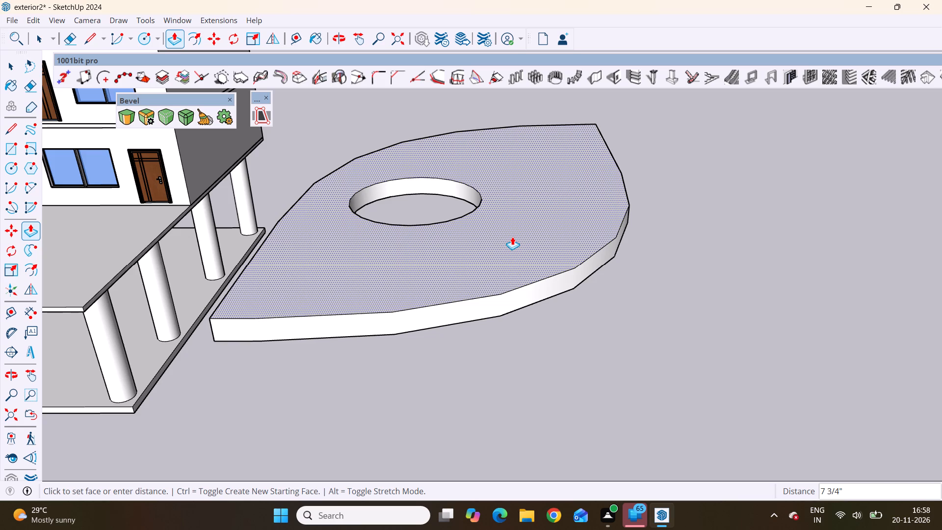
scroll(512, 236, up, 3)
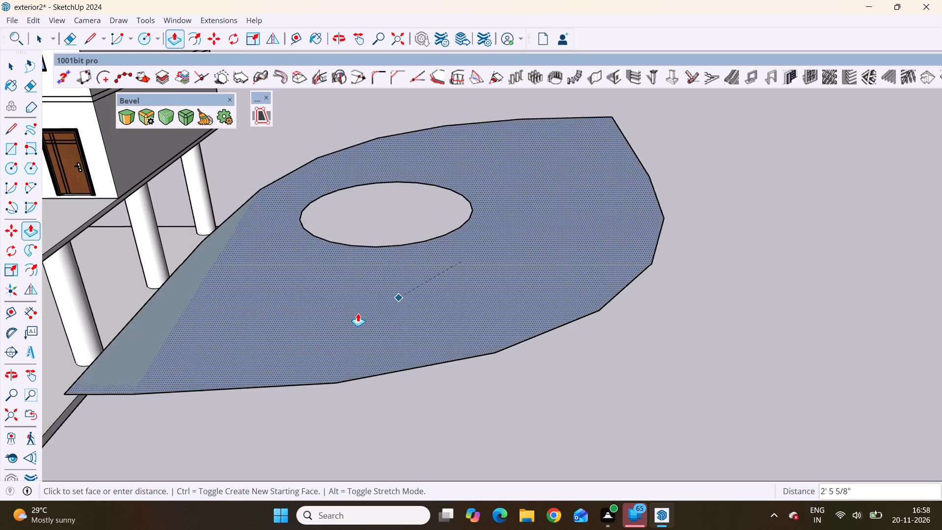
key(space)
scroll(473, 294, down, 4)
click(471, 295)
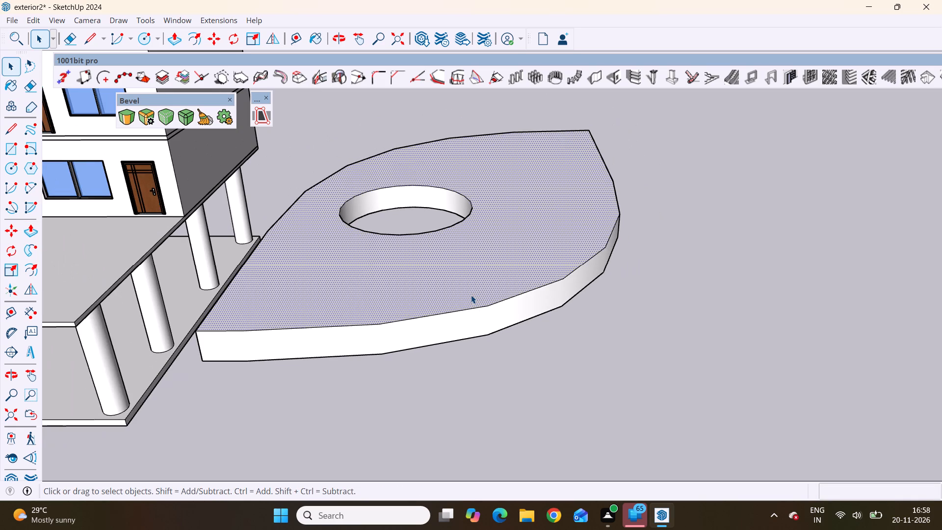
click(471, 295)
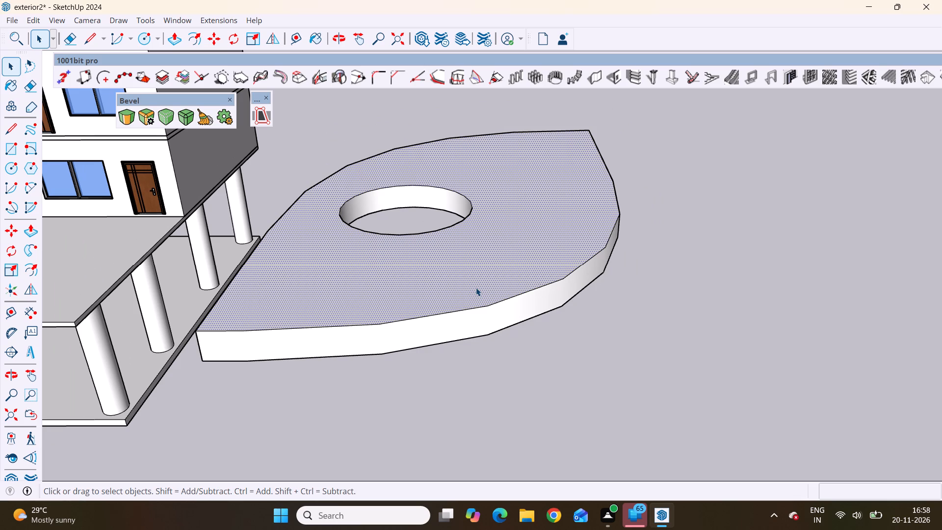
Delete the slab's faces, its round hole and the curved edges away from the building.
key(space)
scroll(477, 287, down, 5)
click(622, 369)
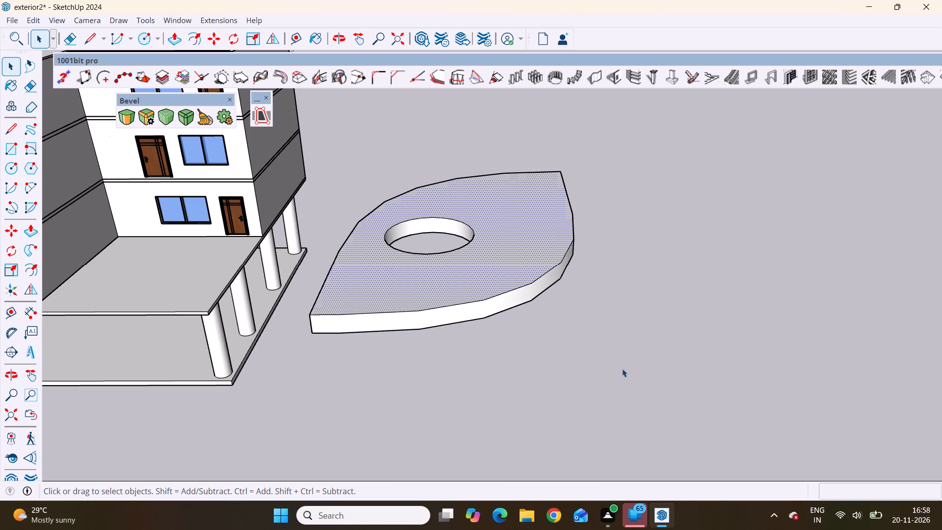
drag(628, 196, 401, 363)
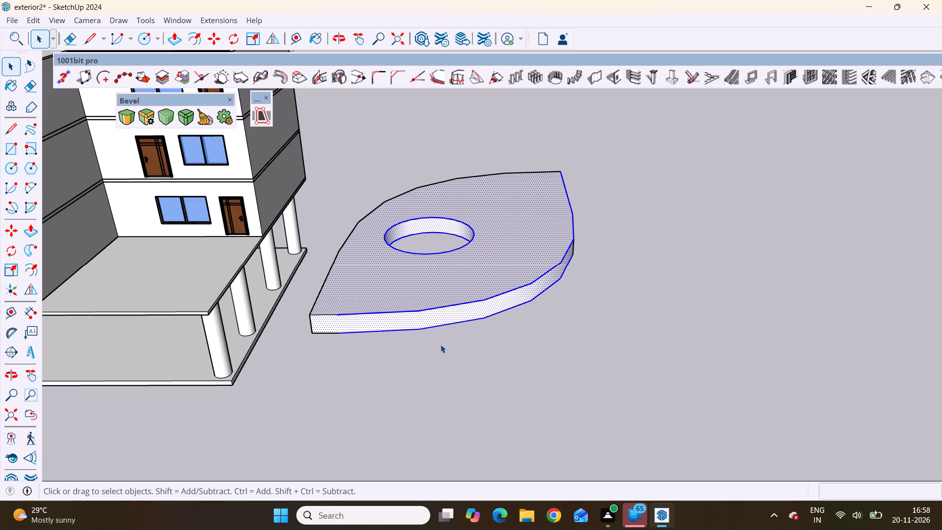
key(Delete)
Delete the slab's leftover loose edges: the far curved edge, the short vertical edge at its end and the corner lines beside the columns.
drag(516, 146, 508, 207)
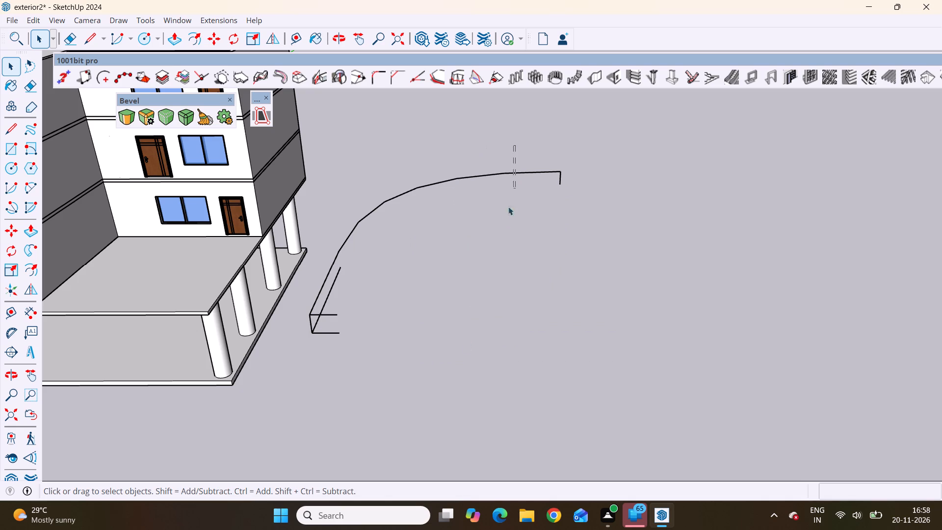
drag(508, 207, 350, 327)
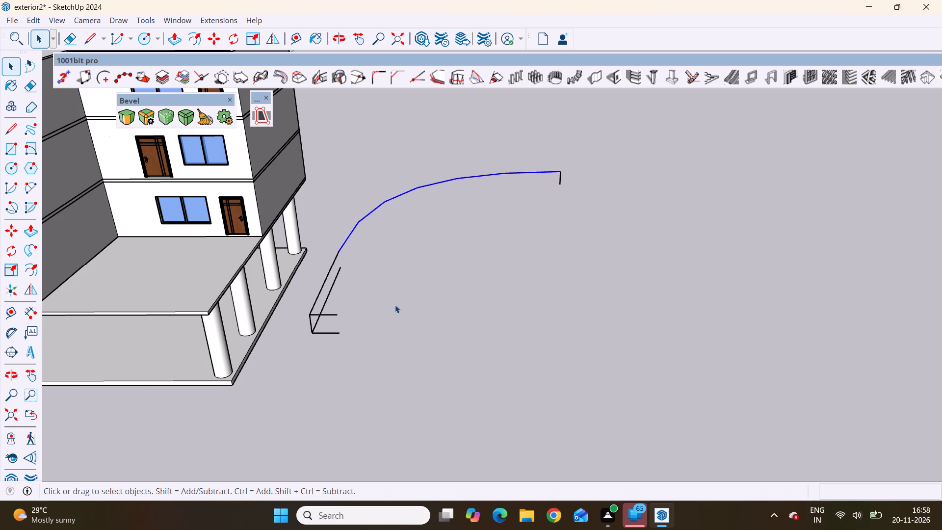
key(Delete)
drag(328, 240, 335, 386)
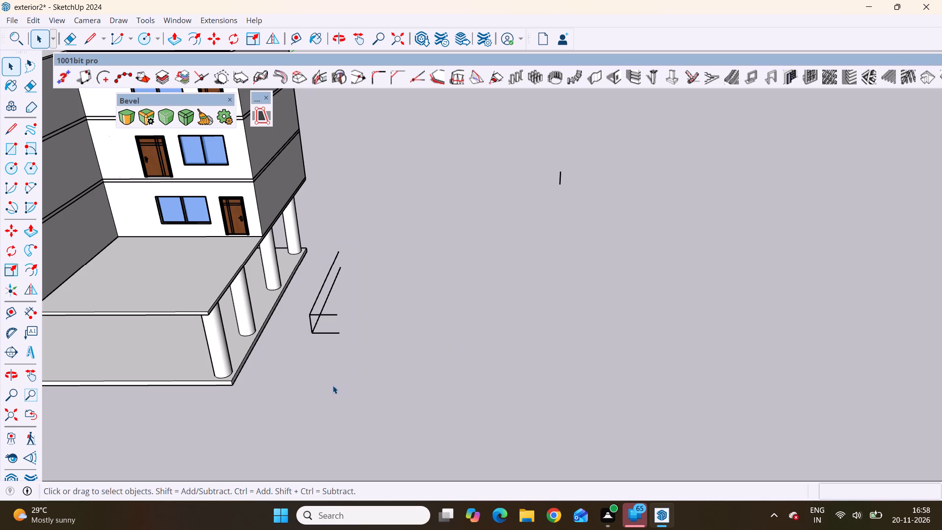
key(Delete)
drag(607, 160, 545, 239)
key(Delete)
drag(414, 242, 311, 327)
key(Delete)
drag(405, 324, 295, 367)
key(Delete)
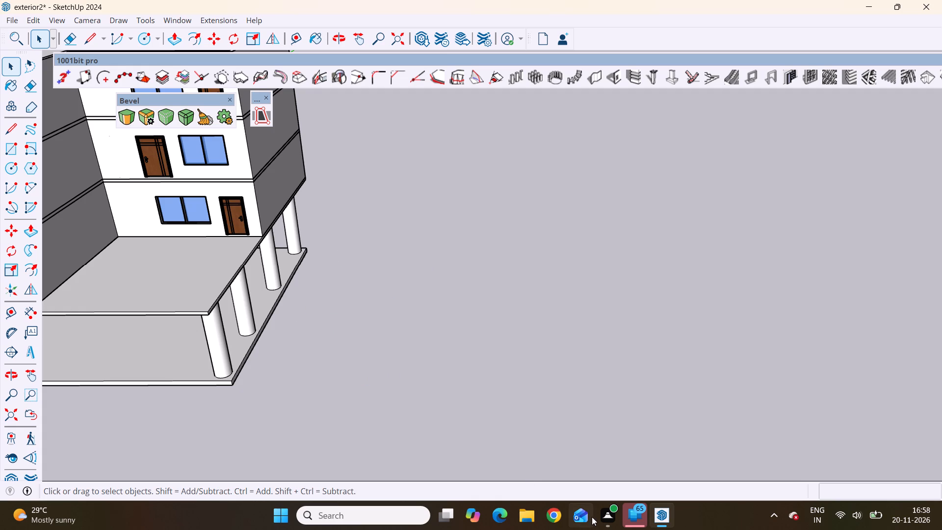
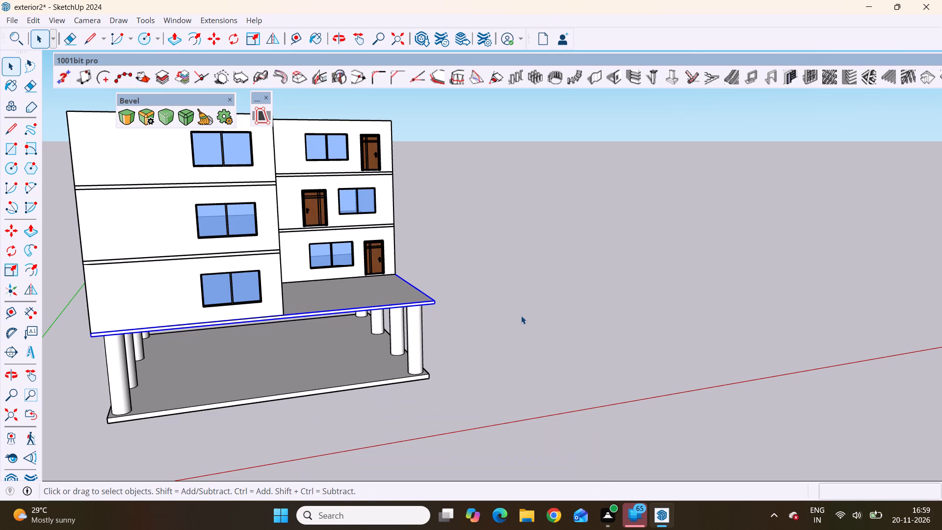
Clear the slab selection and examine the house's front, open terrace and columns alongside the reference elevation picture.
scroll(521, 315, down, 12)
middle_drag(444, 294, 405, 299)
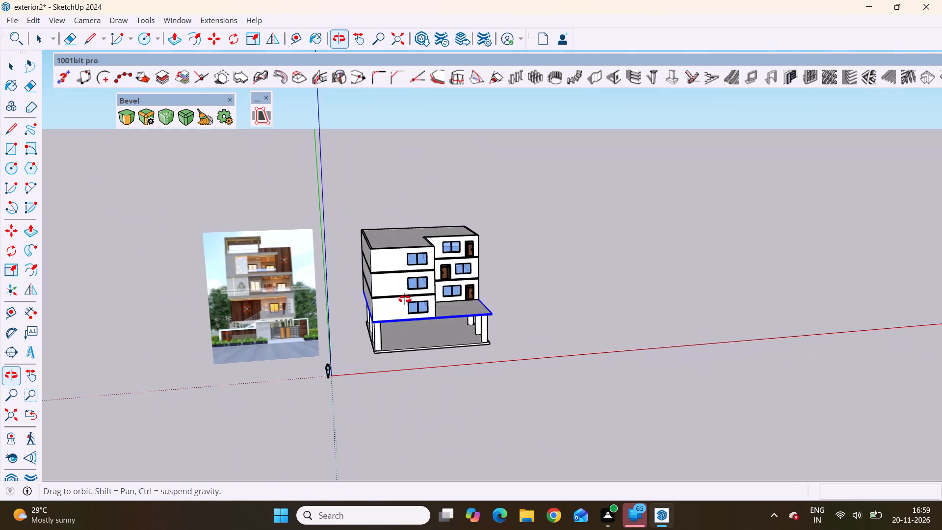
middle_drag(405, 299, 406, 299)
scroll(426, 343, up, 8)
click(679, 236)
scroll(538, 294, down, 4)
middle_drag(442, 271, 382, 254)
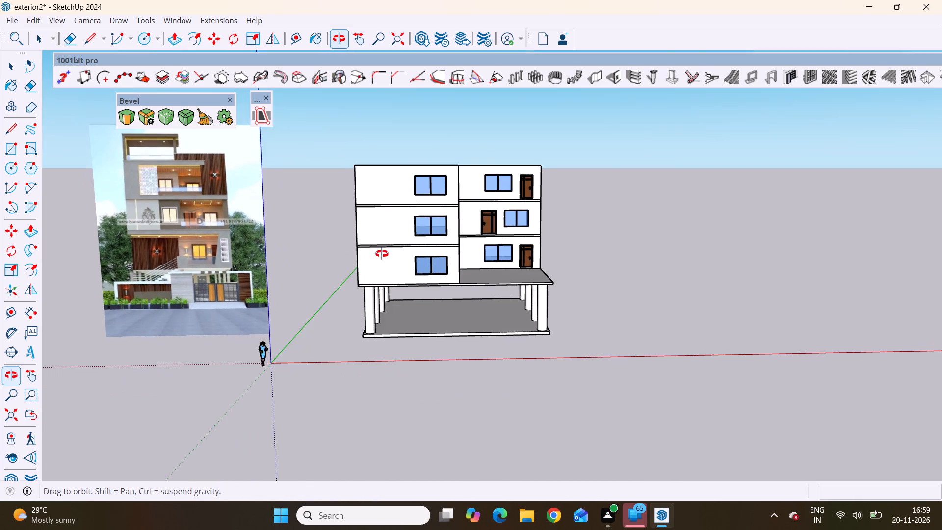
middle_drag(382, 254, 409, 253)
scroll(421, 251, up, 8)
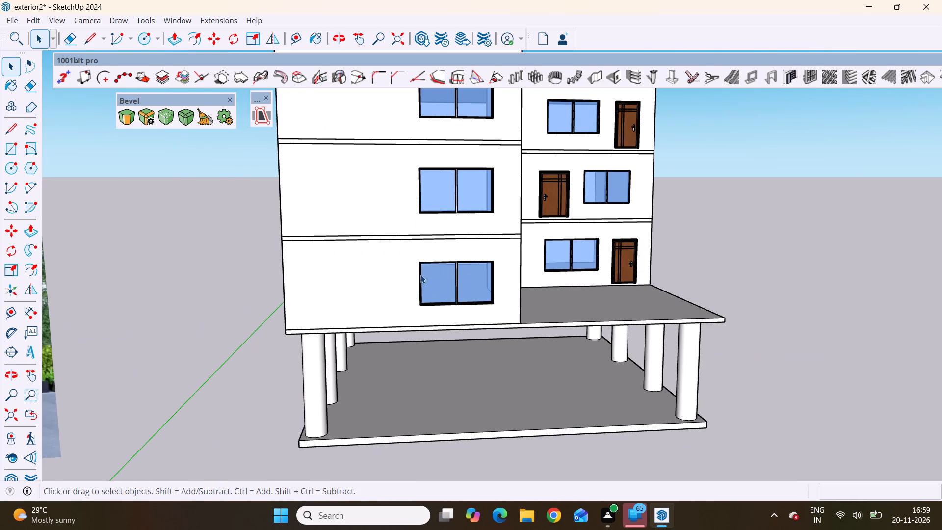
Open the lowest walled storey above the columns for editing and look up the available extension tools.
click(400, 279)
scroll(398, 267, down, 3)
double_click(395, 281)
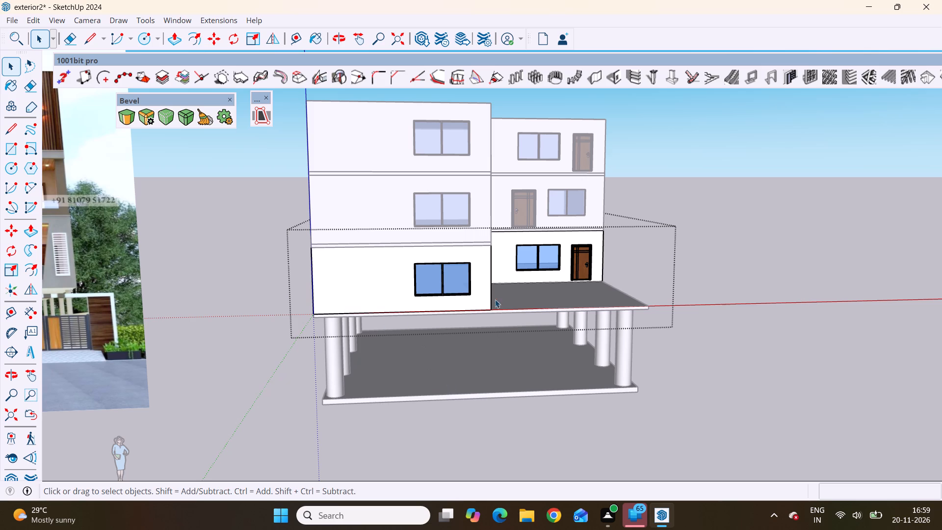
click(213, 22)
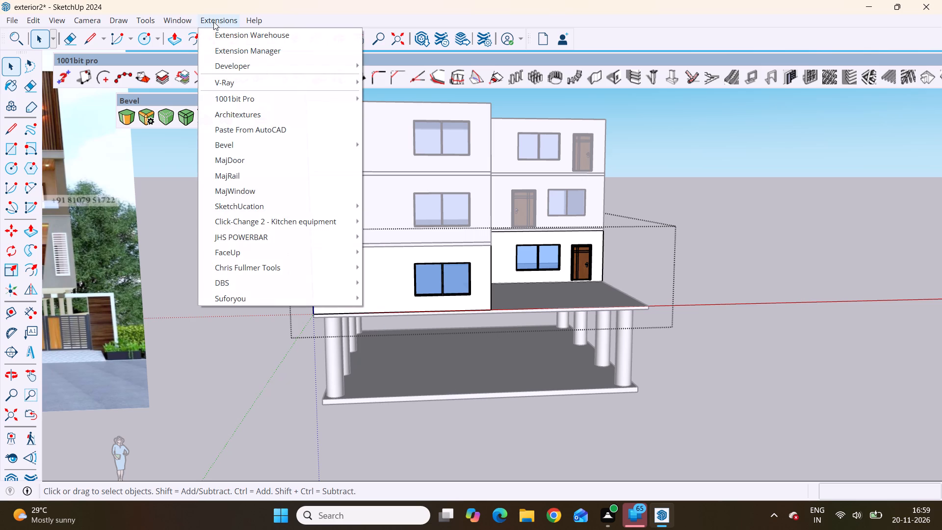
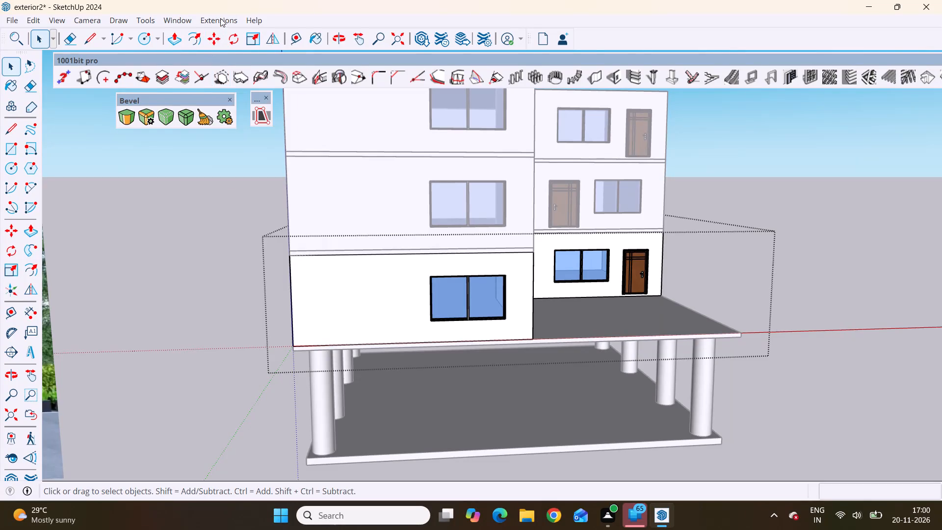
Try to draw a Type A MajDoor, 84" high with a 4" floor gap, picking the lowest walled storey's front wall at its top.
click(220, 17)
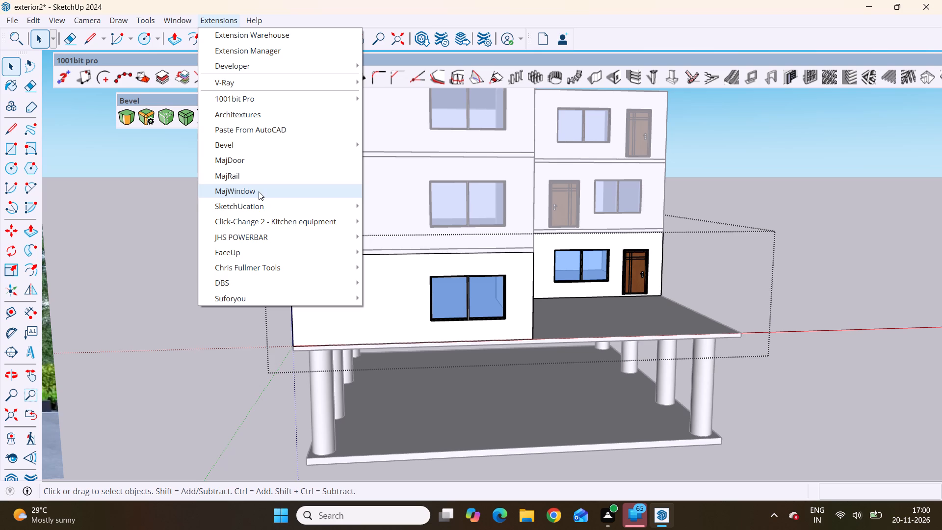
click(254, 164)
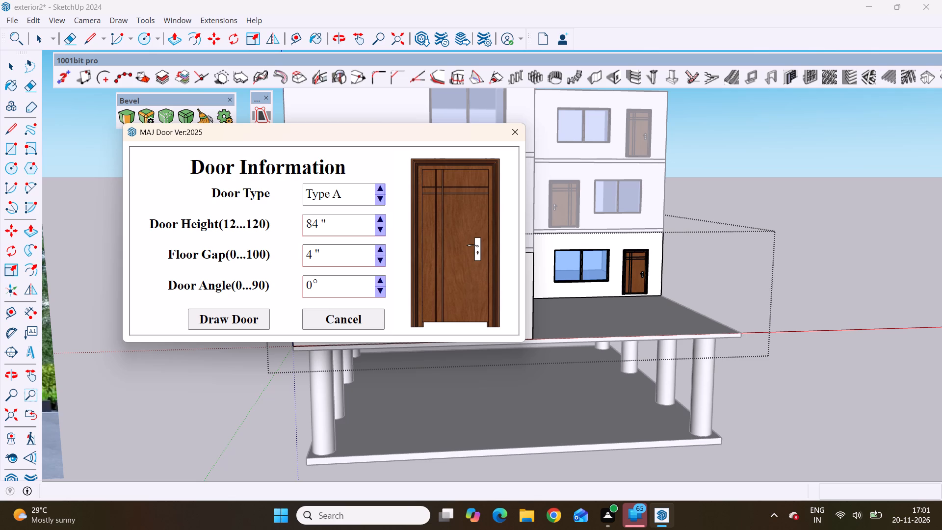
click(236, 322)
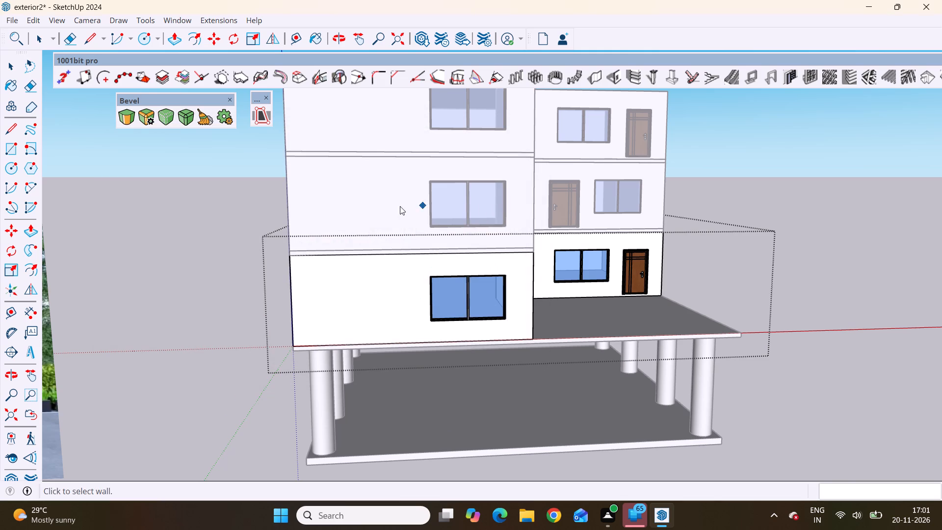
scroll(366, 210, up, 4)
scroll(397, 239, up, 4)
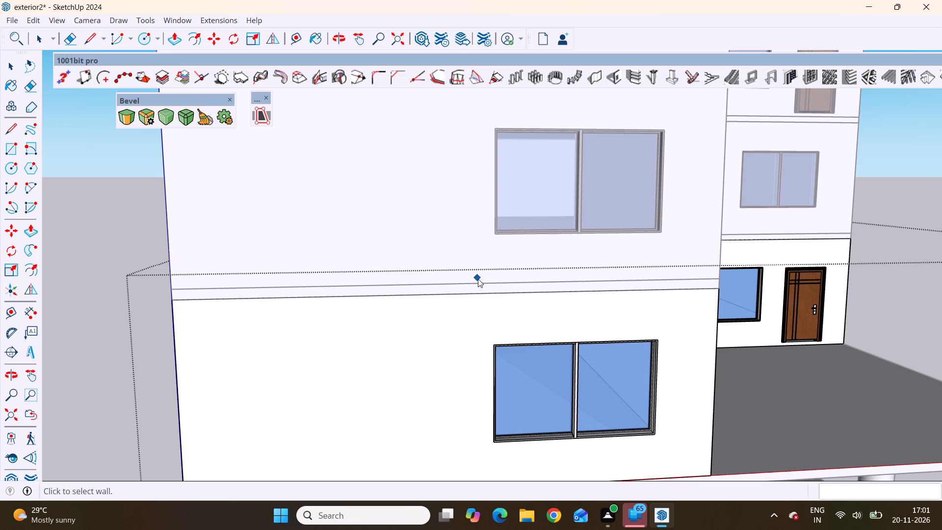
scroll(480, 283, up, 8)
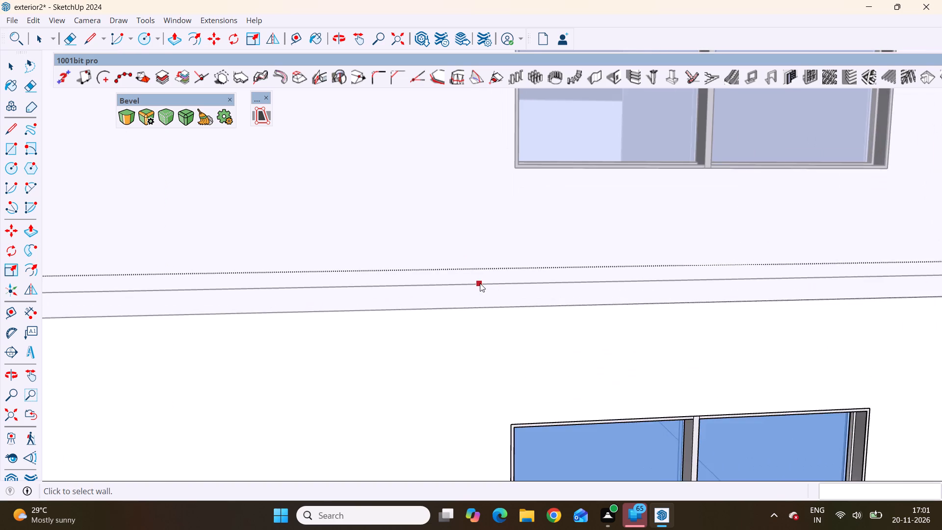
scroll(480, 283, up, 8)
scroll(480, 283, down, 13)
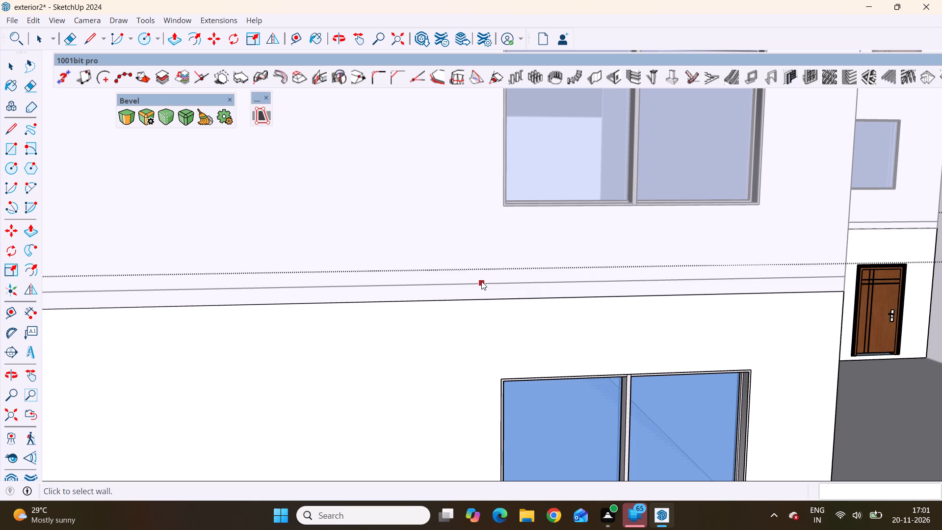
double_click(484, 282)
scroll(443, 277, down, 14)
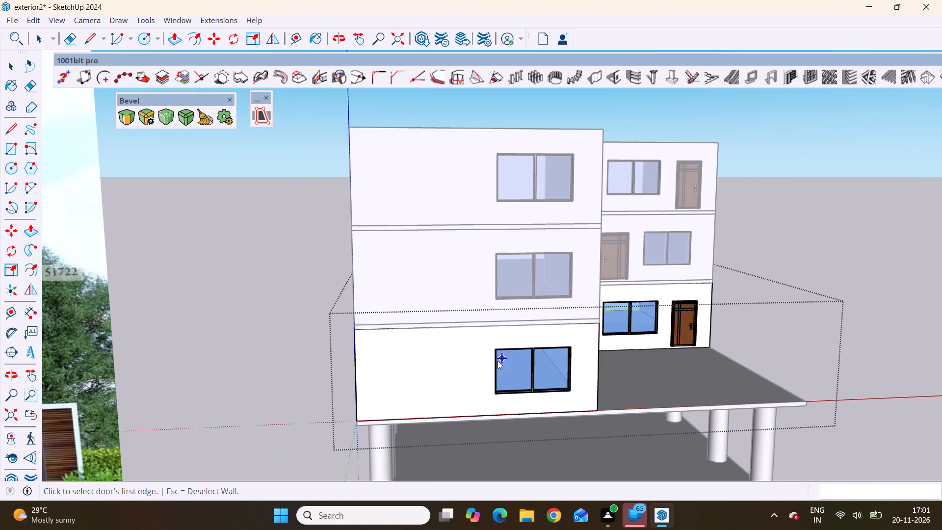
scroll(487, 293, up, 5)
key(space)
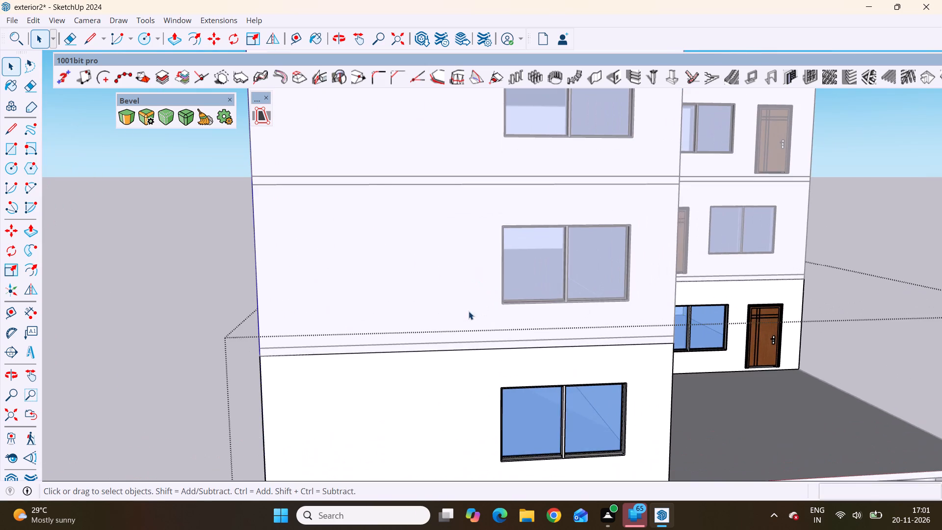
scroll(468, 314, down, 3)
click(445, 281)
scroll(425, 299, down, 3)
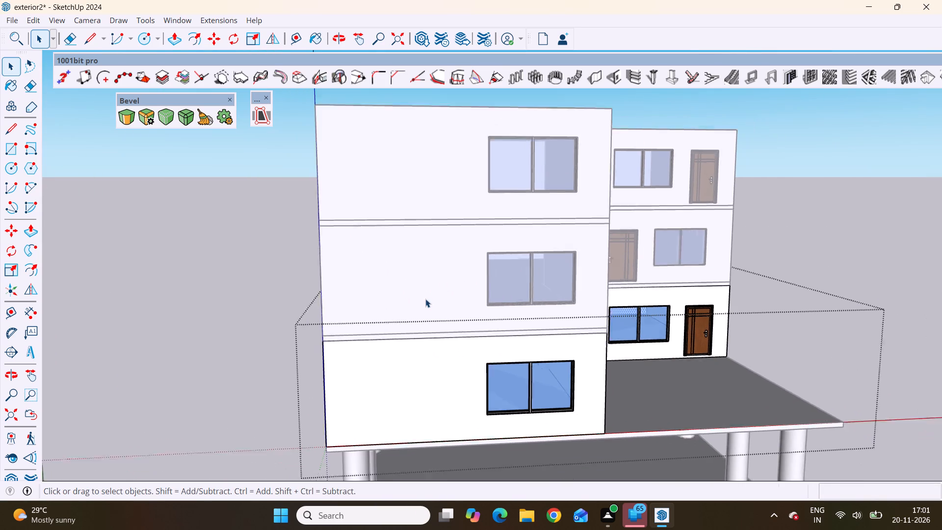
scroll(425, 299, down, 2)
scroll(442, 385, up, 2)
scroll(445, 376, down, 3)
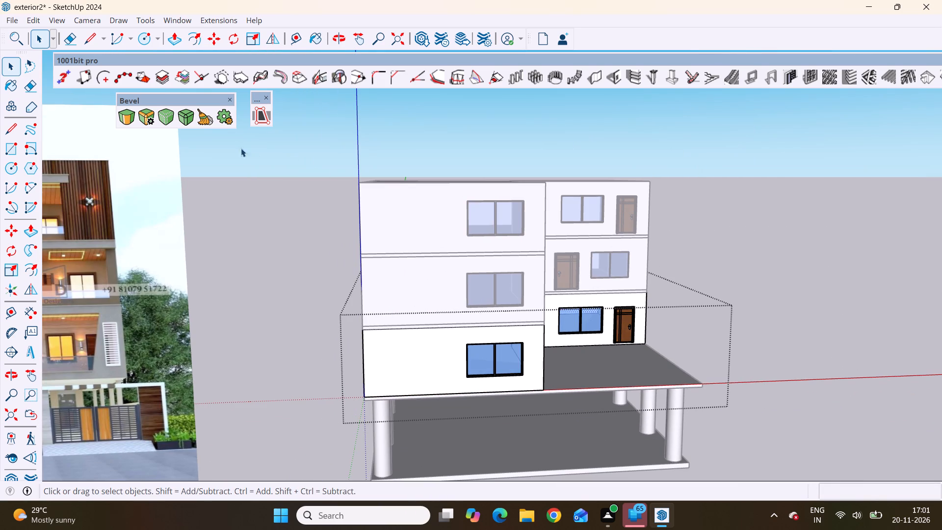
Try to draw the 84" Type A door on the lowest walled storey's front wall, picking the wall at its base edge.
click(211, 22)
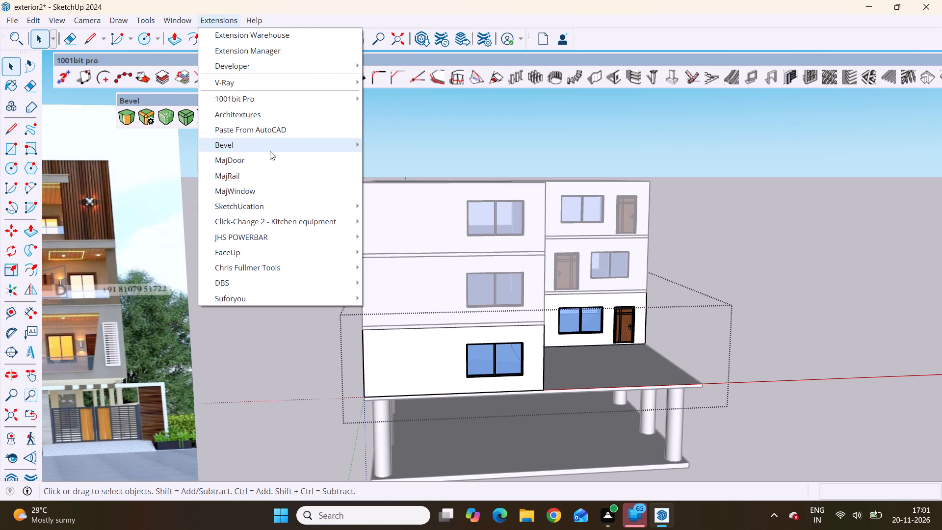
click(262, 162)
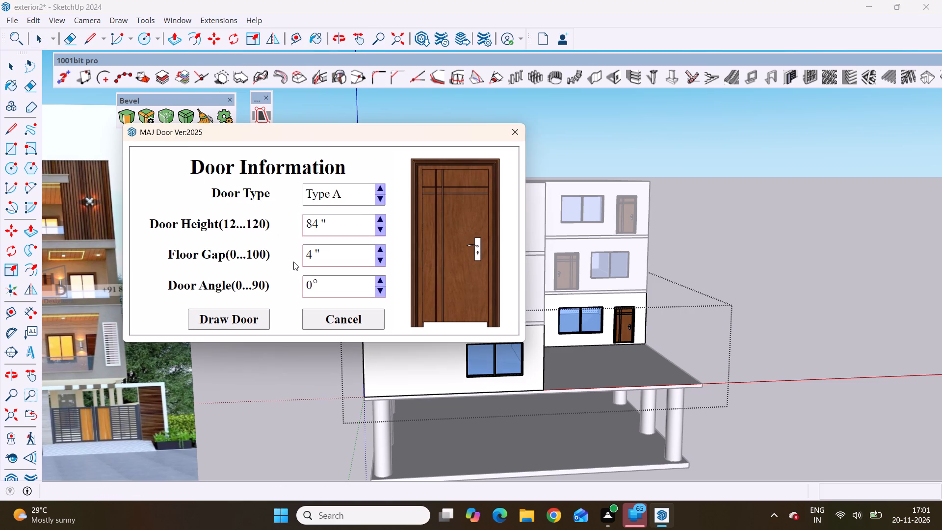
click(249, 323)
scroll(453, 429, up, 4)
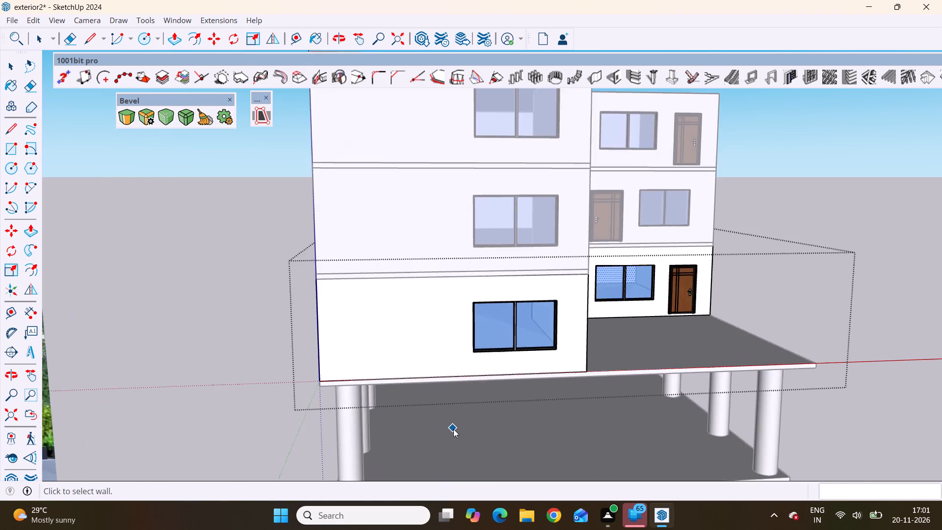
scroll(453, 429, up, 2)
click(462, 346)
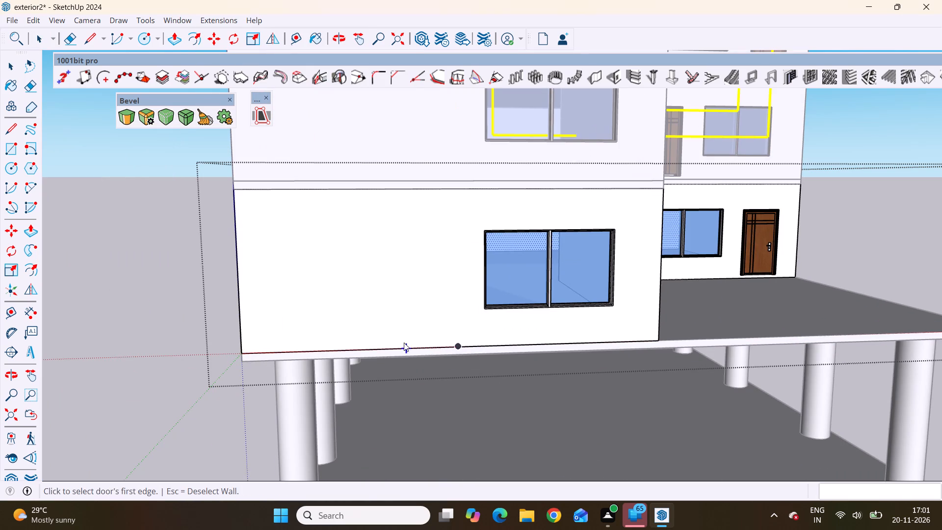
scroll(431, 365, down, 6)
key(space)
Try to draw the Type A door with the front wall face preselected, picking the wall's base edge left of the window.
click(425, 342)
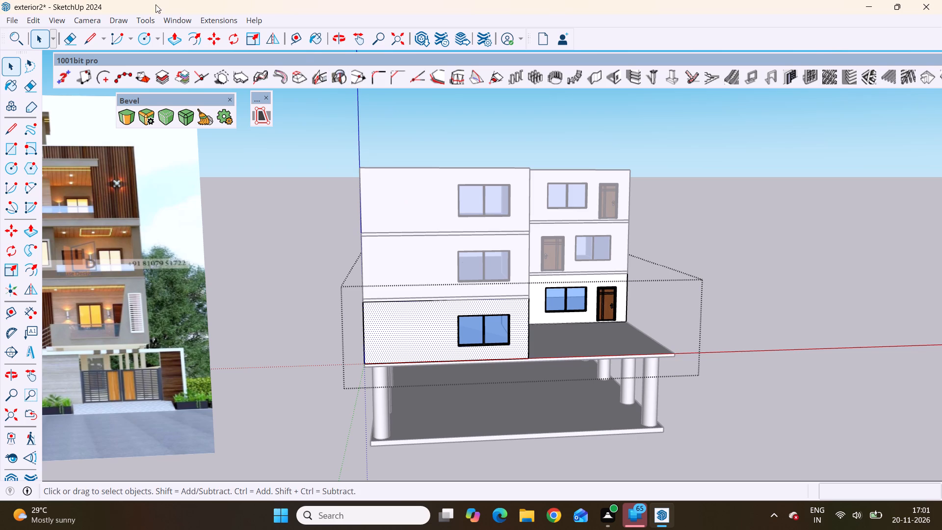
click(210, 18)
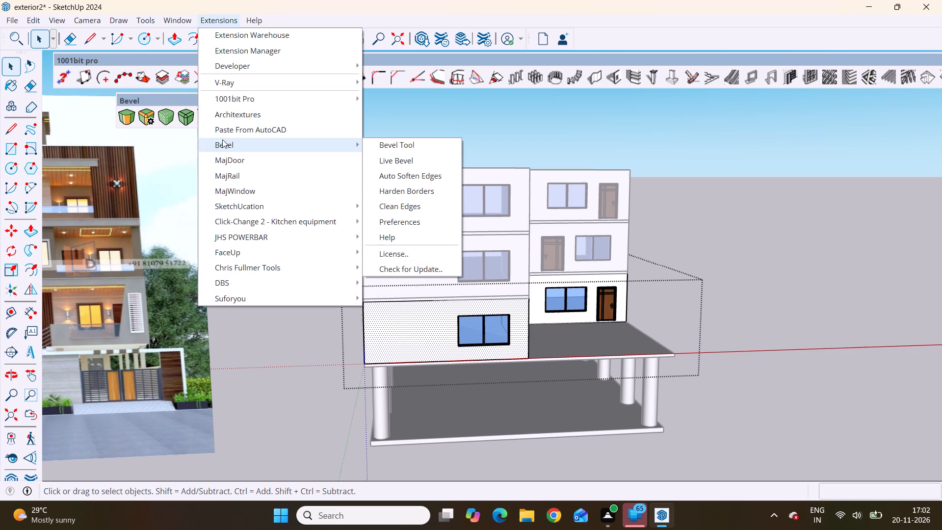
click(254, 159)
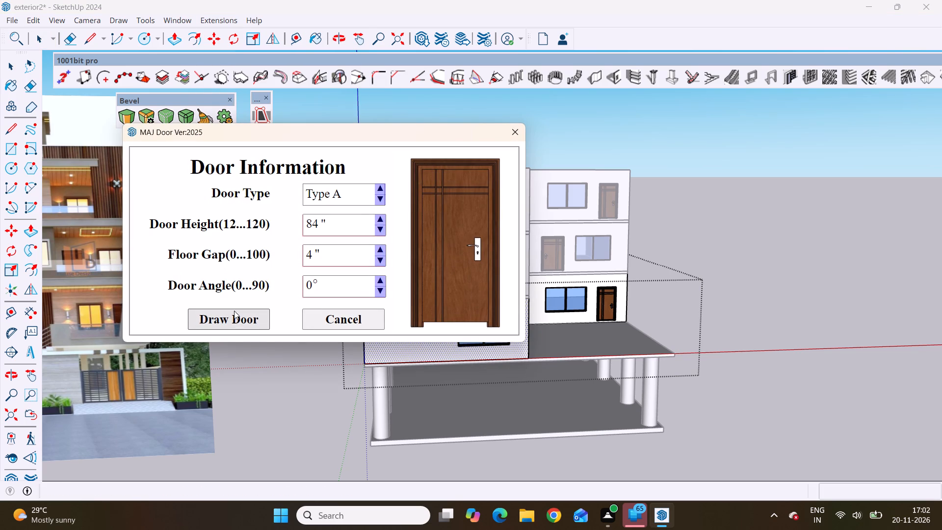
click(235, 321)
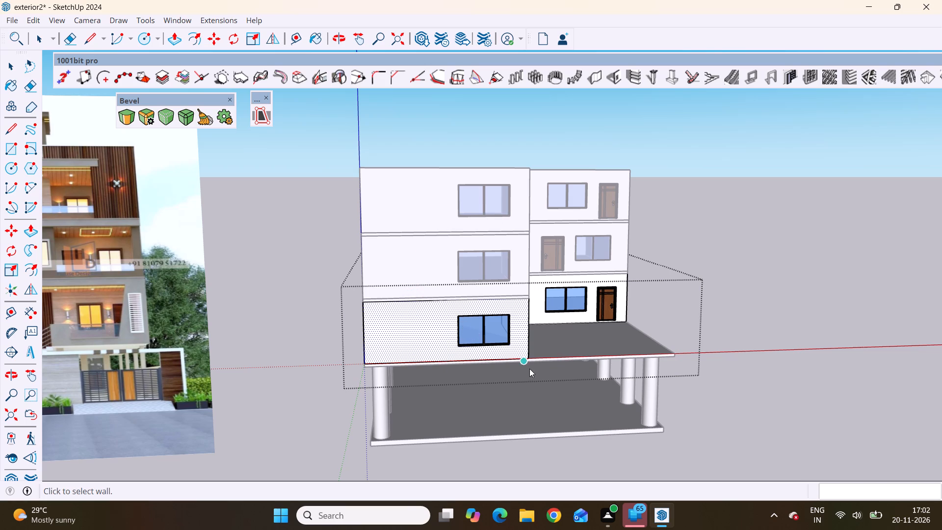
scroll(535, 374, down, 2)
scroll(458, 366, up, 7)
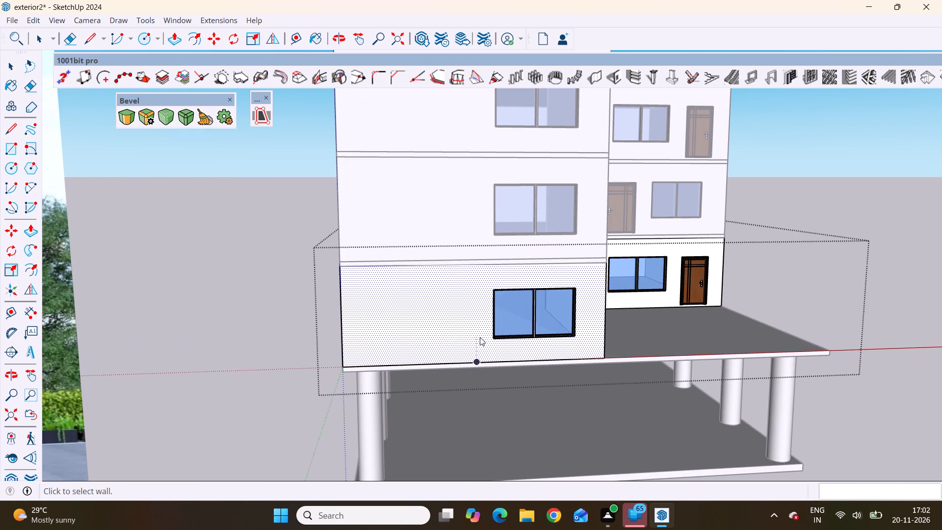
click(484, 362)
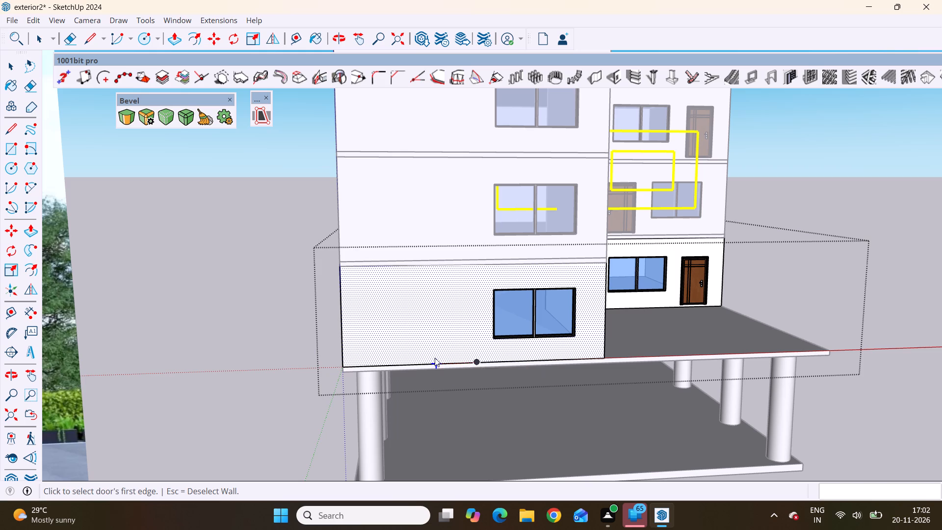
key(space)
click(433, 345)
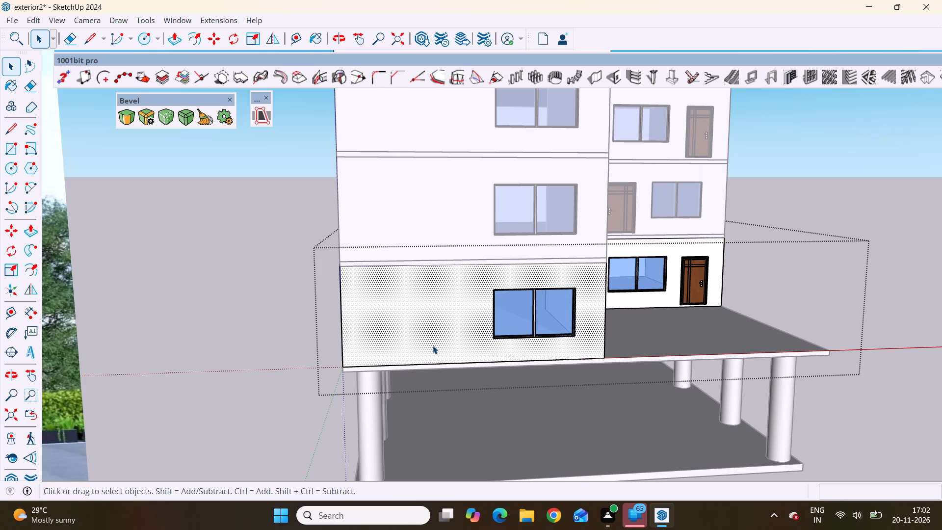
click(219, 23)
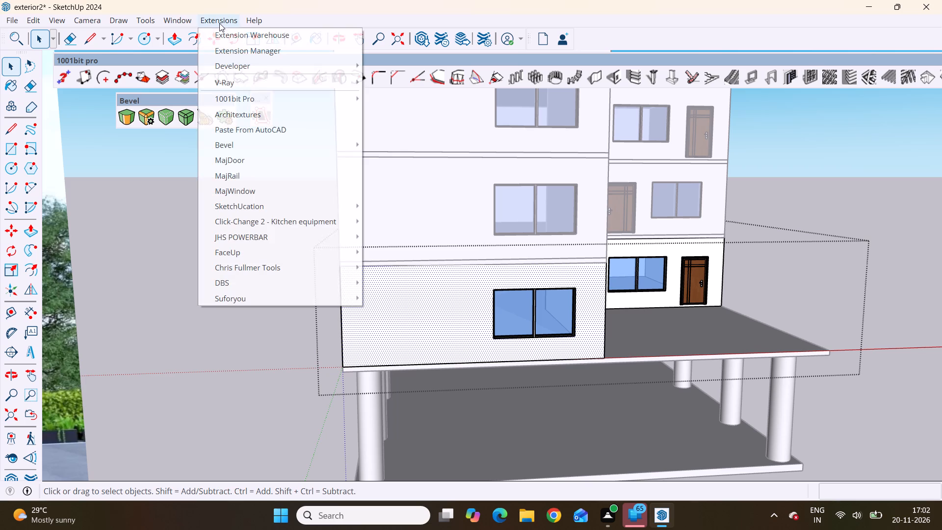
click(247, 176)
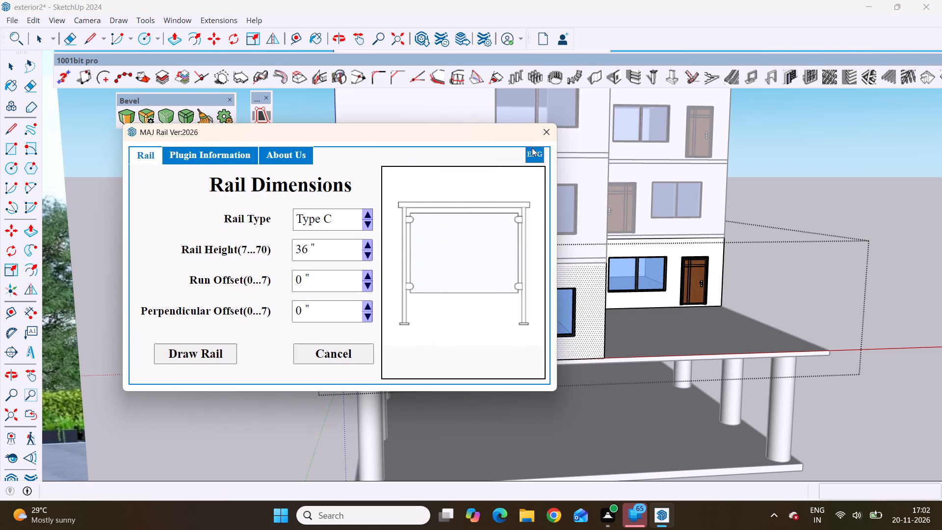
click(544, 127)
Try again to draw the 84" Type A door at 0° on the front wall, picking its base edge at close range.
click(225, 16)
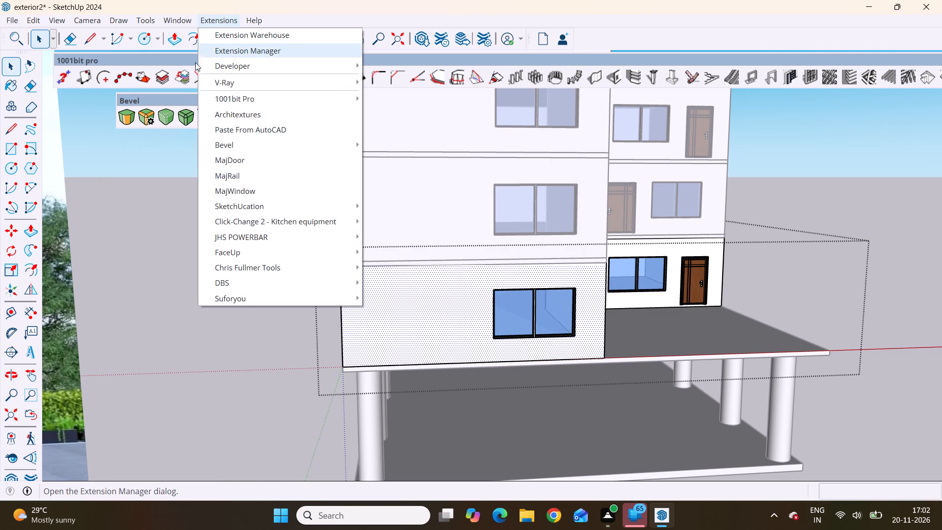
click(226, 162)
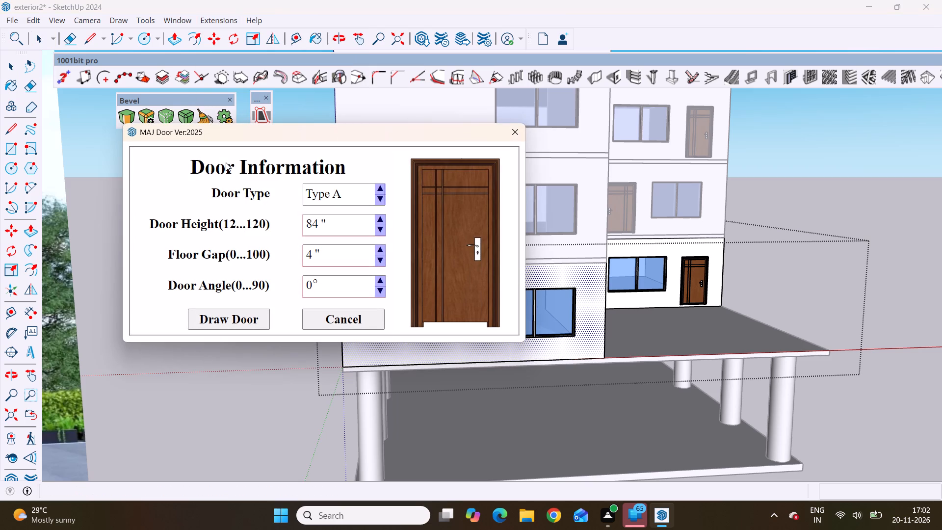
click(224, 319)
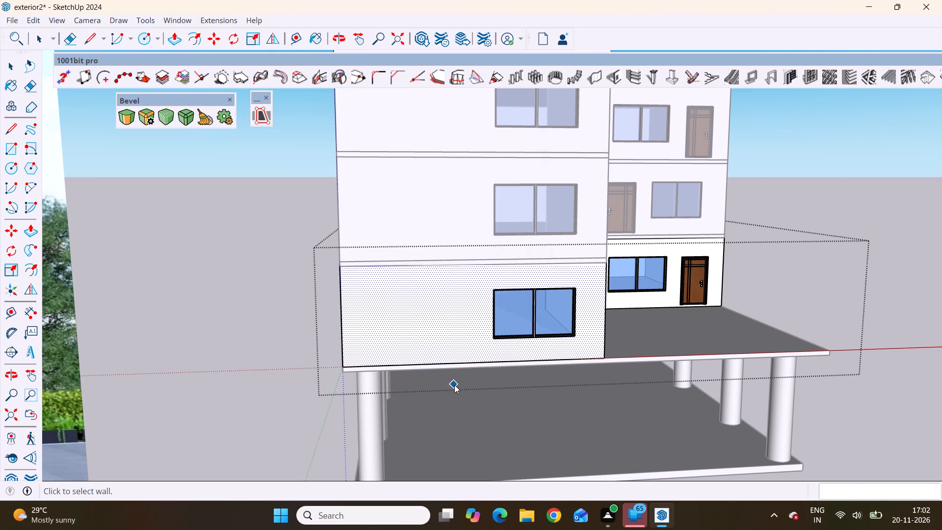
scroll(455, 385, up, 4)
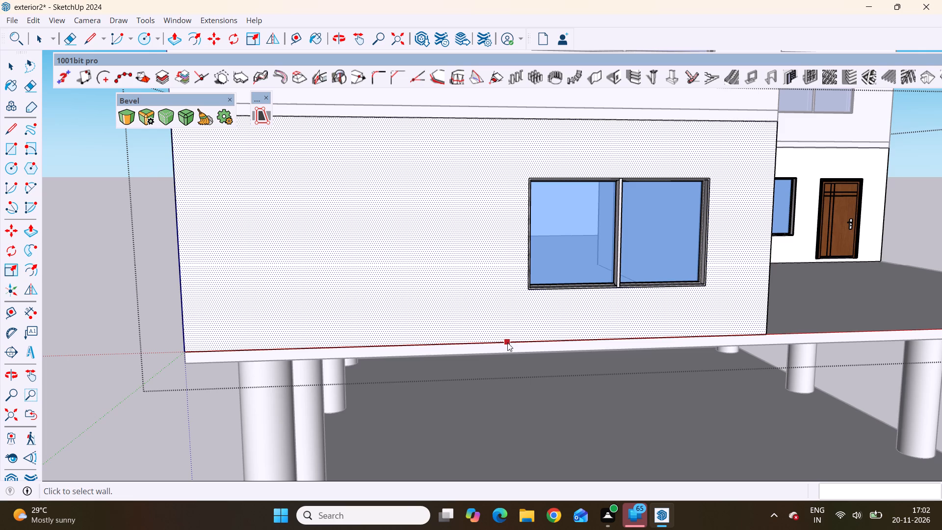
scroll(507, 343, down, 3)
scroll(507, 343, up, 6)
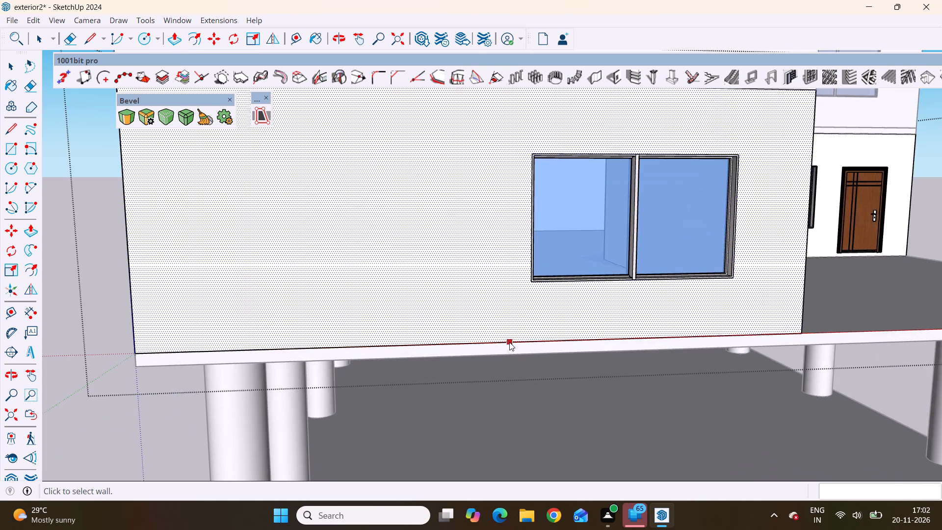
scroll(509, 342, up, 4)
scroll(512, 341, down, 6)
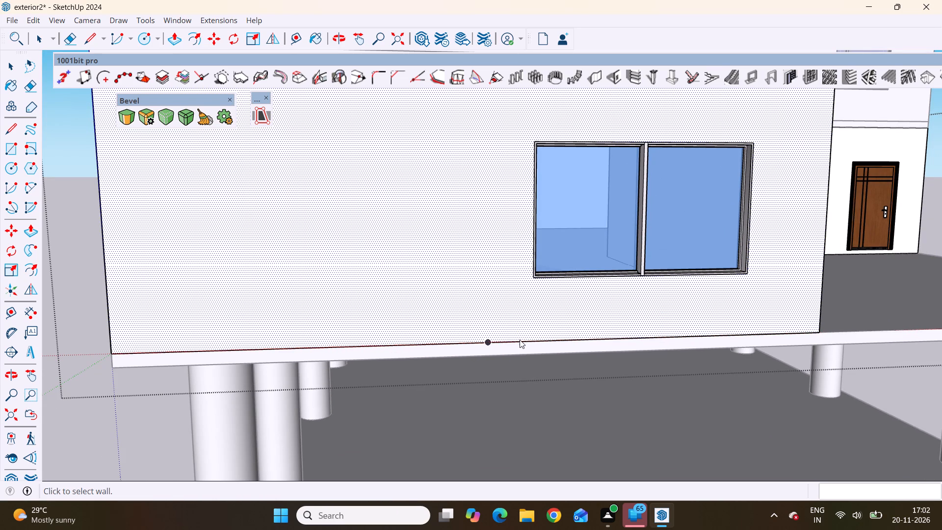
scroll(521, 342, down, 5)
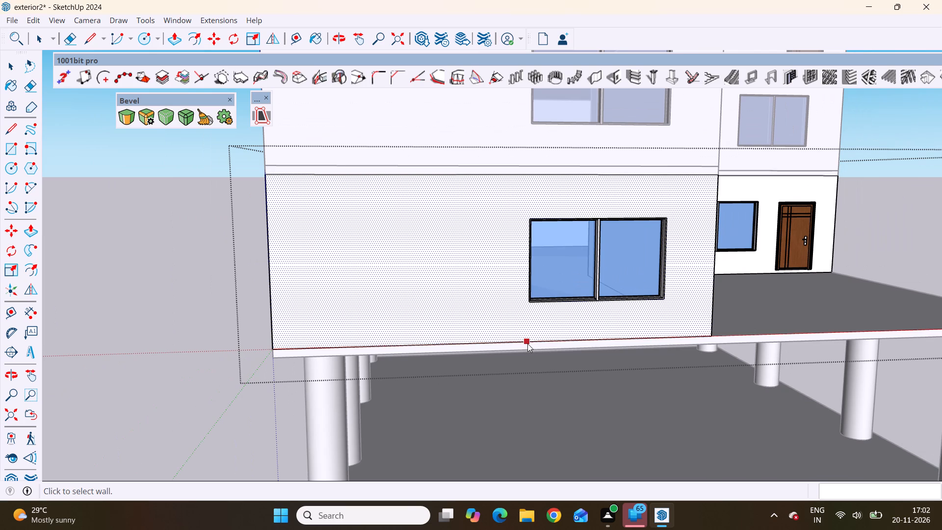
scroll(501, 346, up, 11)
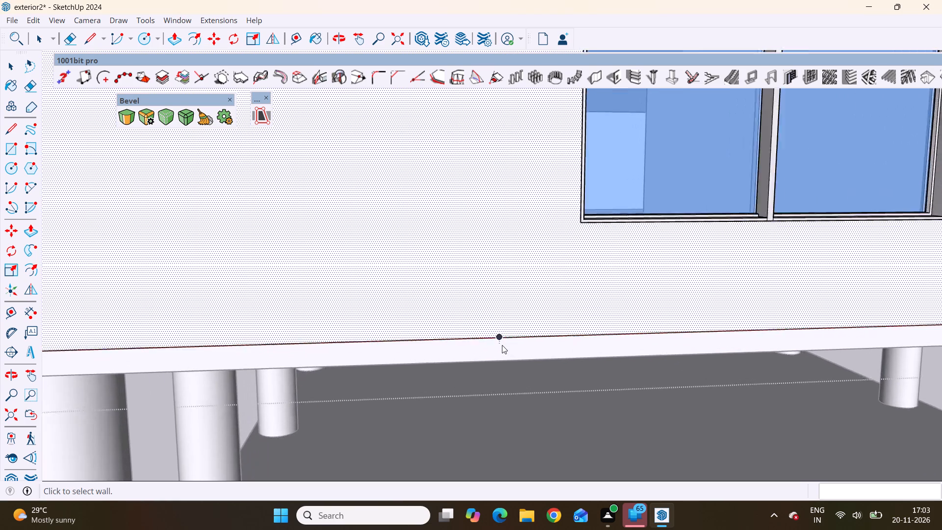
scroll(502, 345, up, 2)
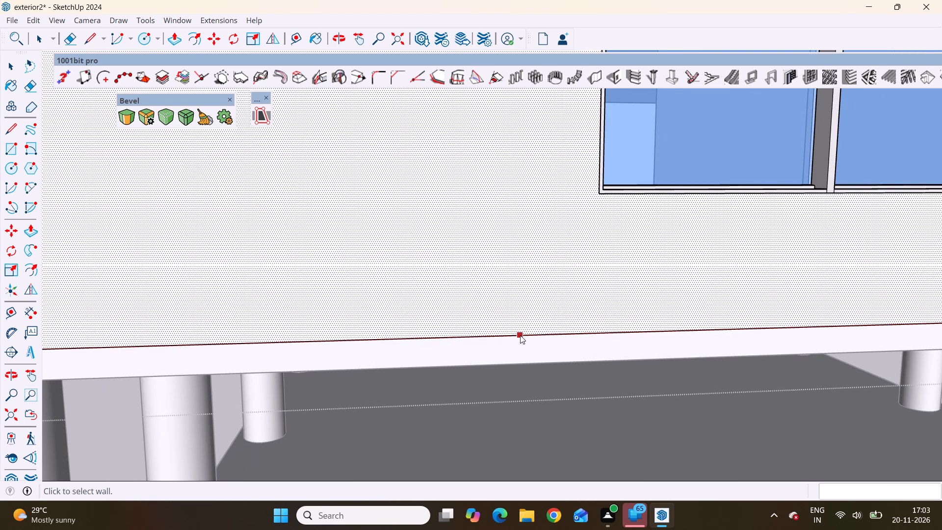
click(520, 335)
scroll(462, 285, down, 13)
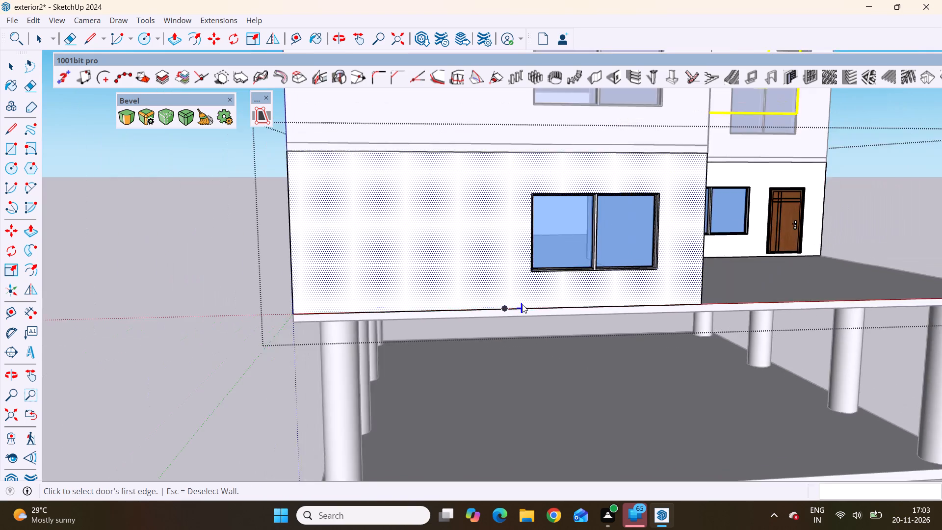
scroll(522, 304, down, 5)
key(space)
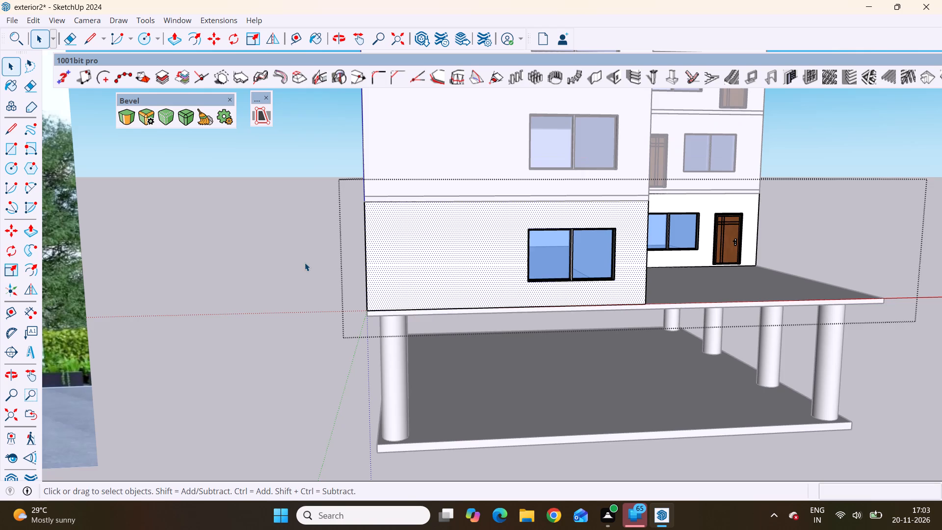
Leave the lowest walled storey's group and open the middle walled storey's group for editing.
click(299, 259)
click(461, 247)
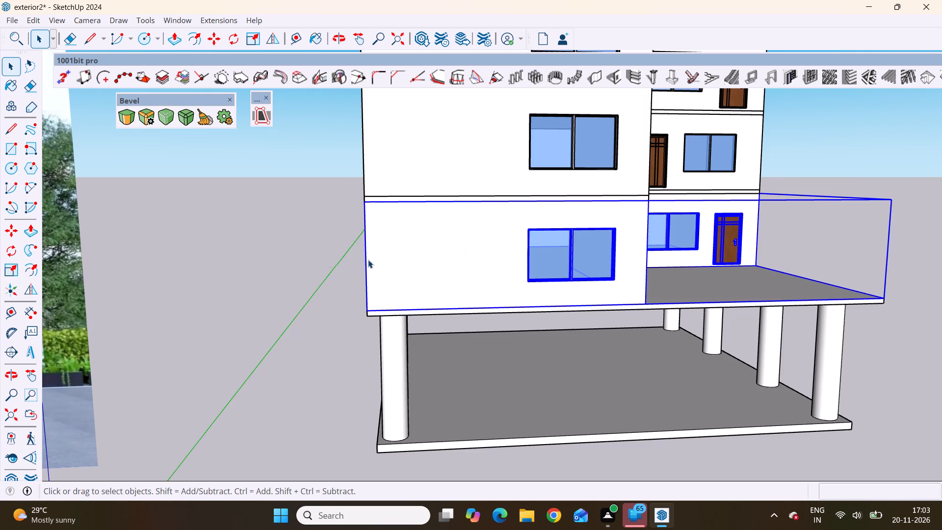
click(287, 257)
click(400, 170)
scroll(259, 278, down, 5)
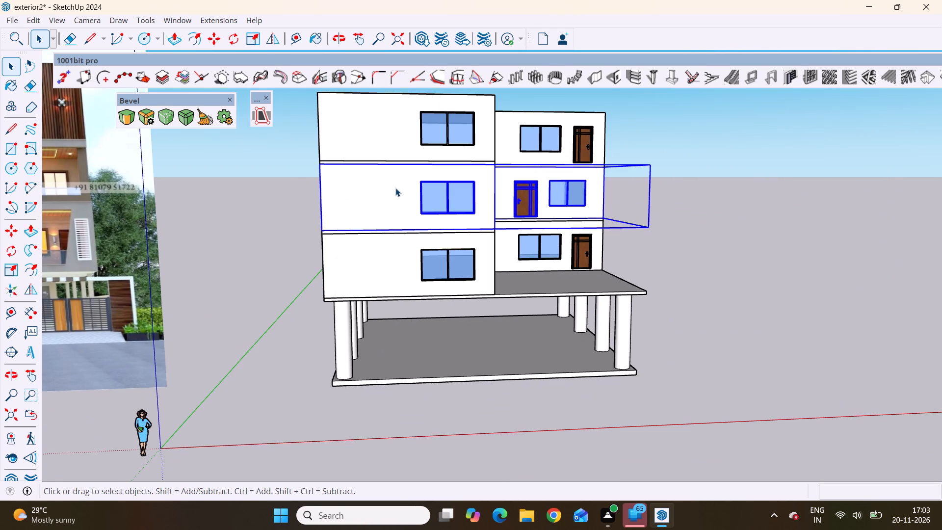
click(395, 188)
click(395, 188)
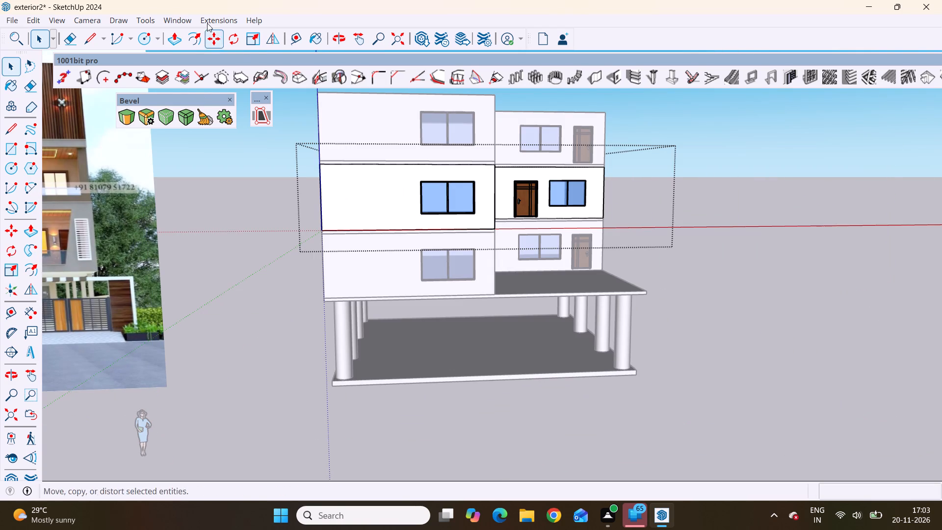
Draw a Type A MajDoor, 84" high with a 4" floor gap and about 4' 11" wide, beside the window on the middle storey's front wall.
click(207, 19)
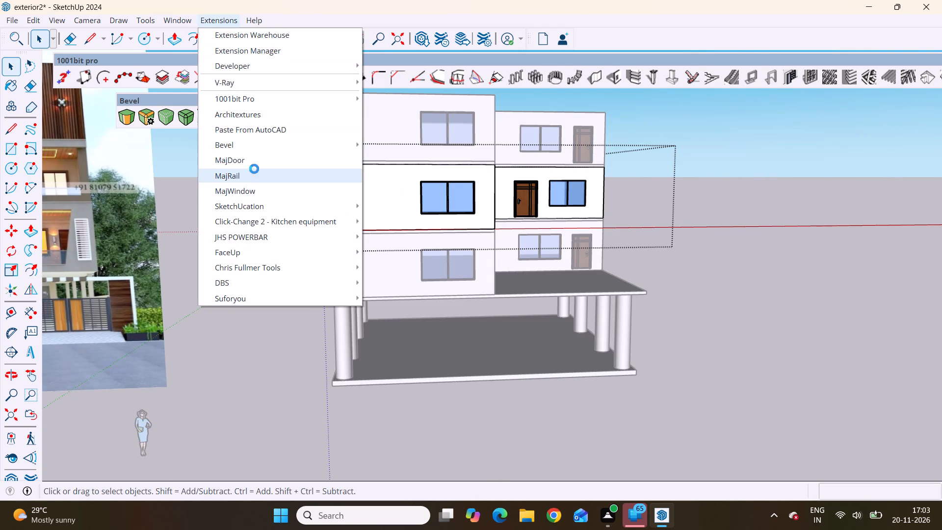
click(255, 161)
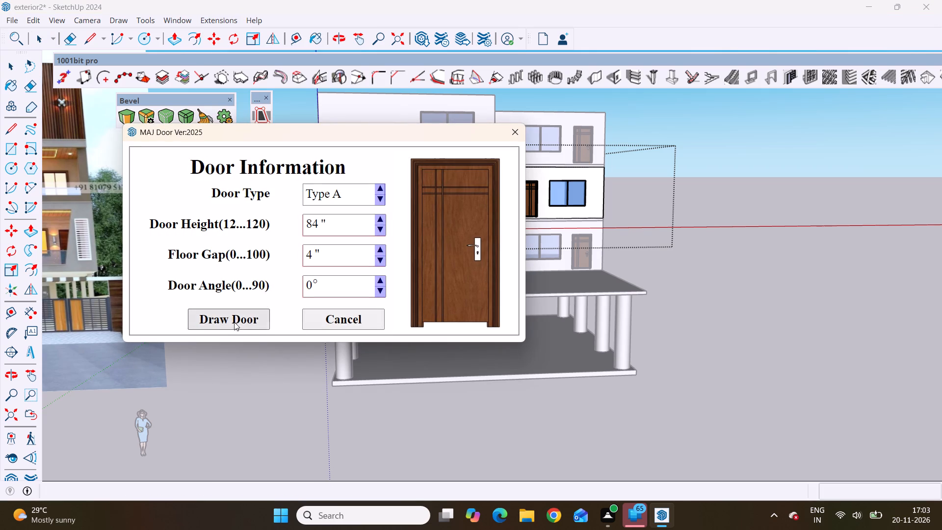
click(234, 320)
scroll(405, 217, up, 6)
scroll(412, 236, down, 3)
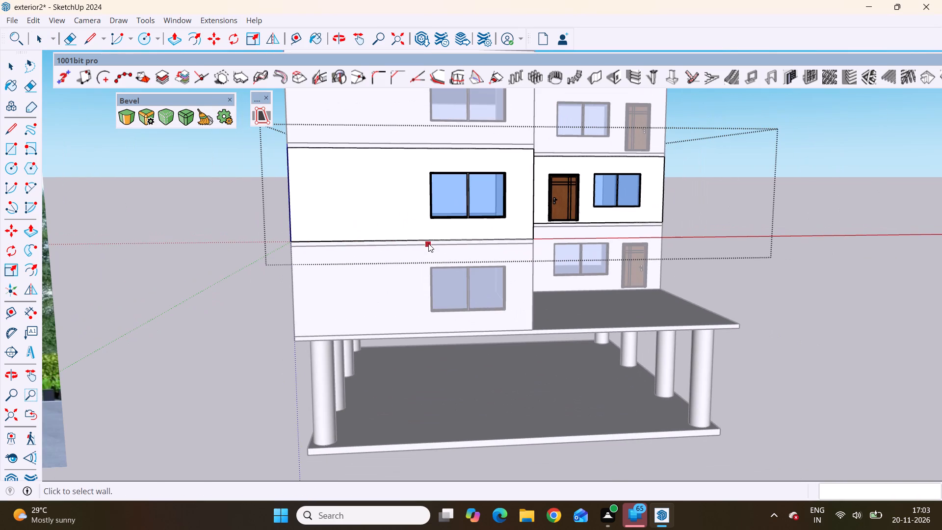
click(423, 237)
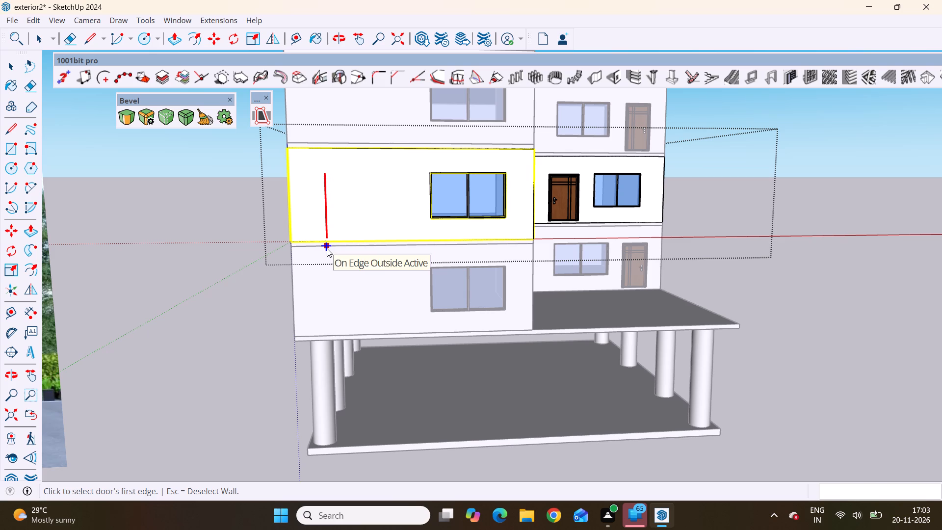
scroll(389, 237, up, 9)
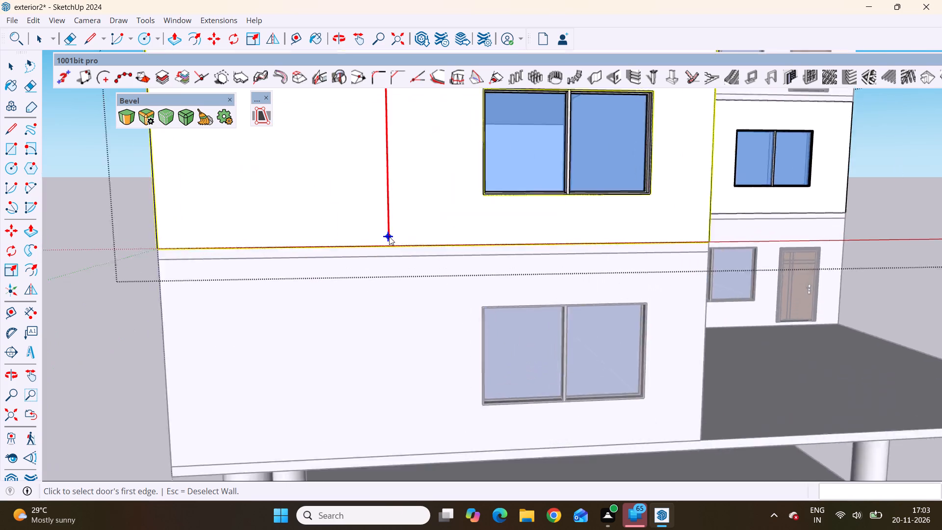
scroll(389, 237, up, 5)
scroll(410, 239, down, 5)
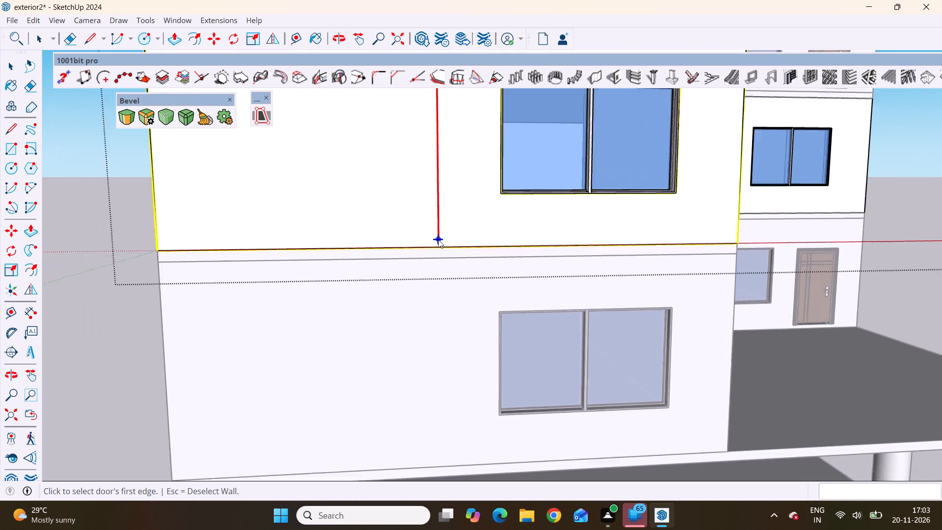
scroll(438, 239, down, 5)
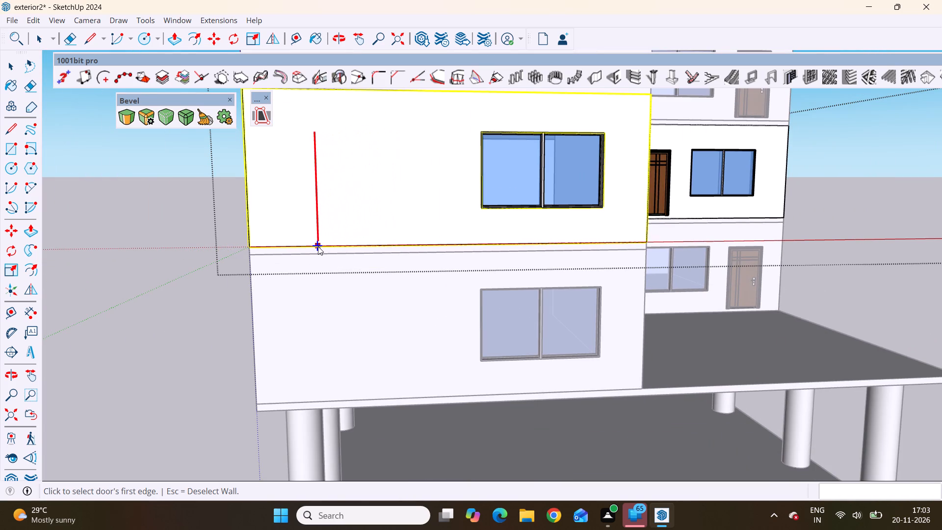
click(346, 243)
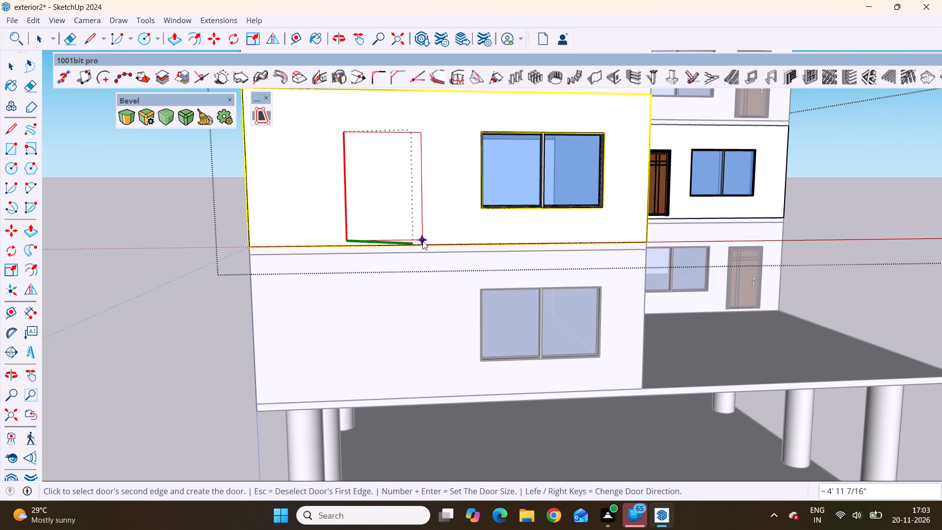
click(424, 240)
Examine the new door on the middle storey's front wall from several angles and at close range.
scroll(407, 252, down, 10)
scroll(418, 290, up, 1)
middle_drag(419, 286, 423, 197)
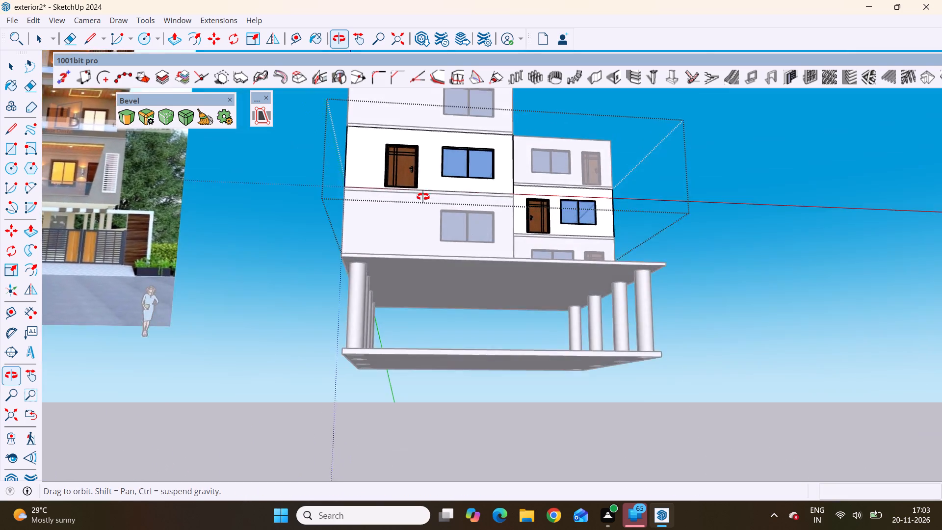
middle_drag(423, 197, 428, 293)
scroll(428, 294, up, 1)
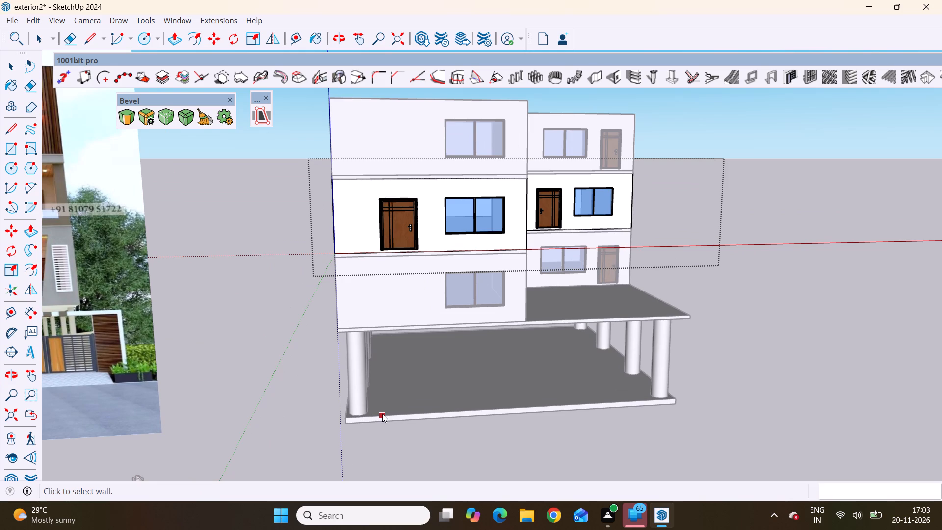
scroll(394, 244, up, 5)
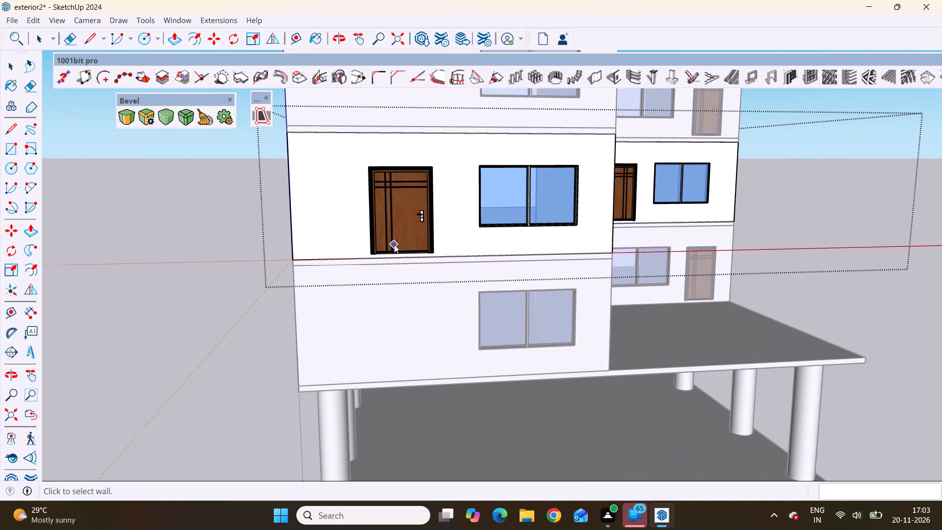
key(space)
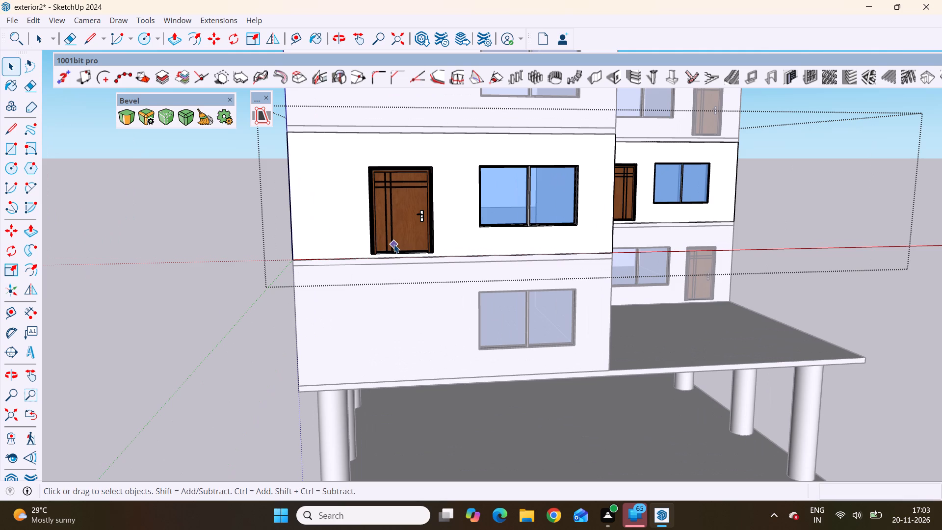
click(418, 221)
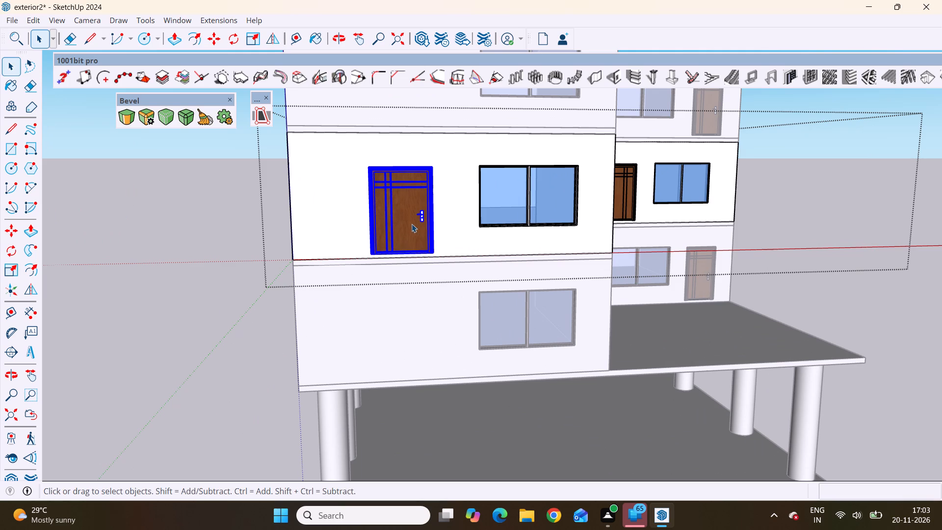
scroll(406, 242, down, 4)
middle_drag(423, 247, 398, 316)
scroll(399, 305, up, 9)
middle_drag(453, 298, 384, 332)
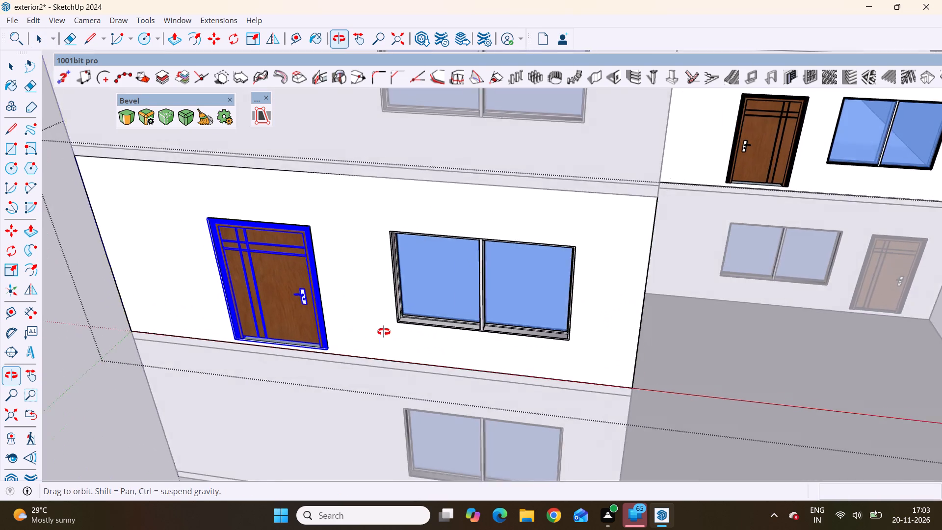
middle_drag(384, 332, 370, 293)
scroll(300, 309, up, 10)
scroll(428, 264, down, 9)
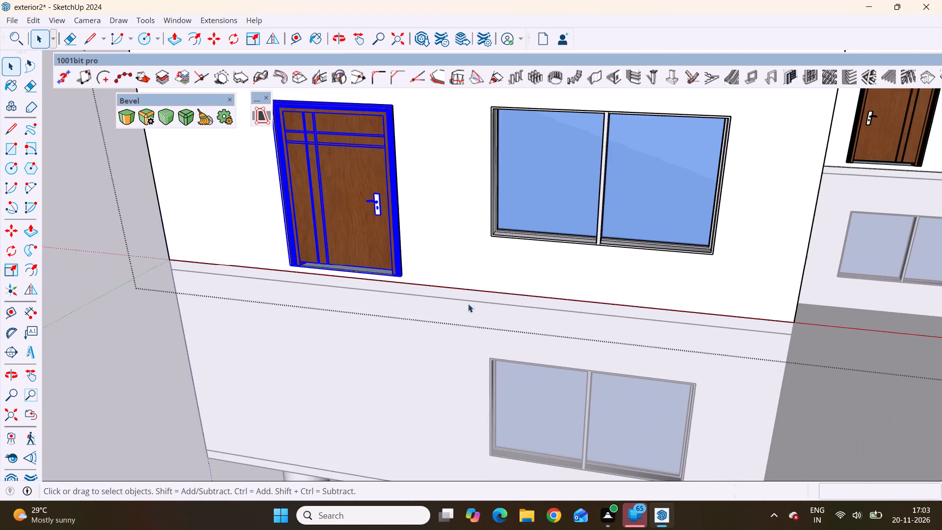
middle_drag(375, 294, 467, 307)
scroll(413, 324, down, 4)
scroll(430, 199, up, 3)
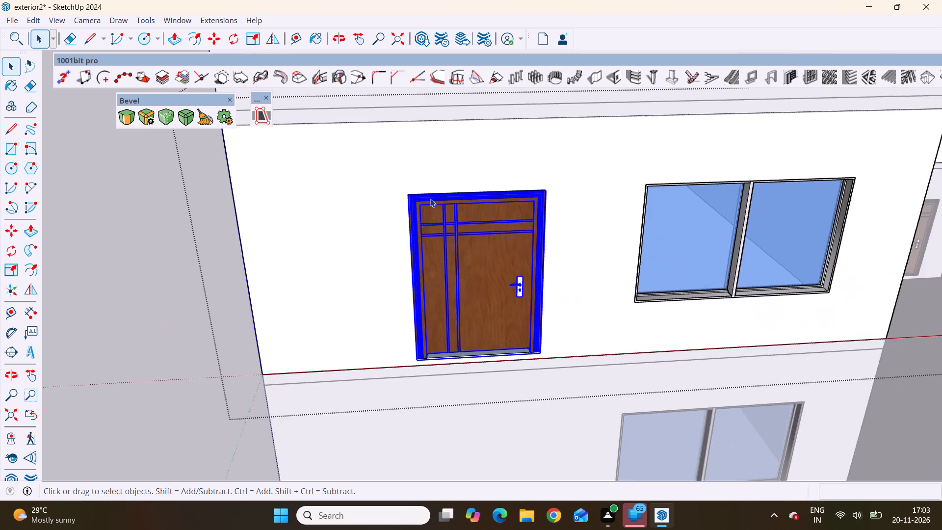
scroll(430, 199, up, 6)
scroll(280, 264, down, 7)
middle_drag(363, 331, 278, 262)
scroll(278, 262, up, 1)
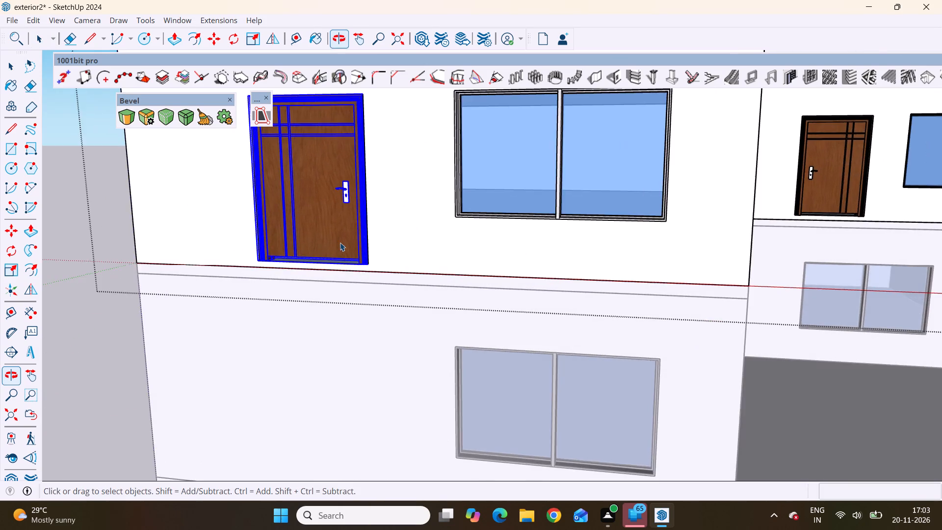
scroll(340, 241, up, 6)
middle_drag(384, 332, 404, 386)
scroll(404, 386, down, 3)
scroll(488, 358, down, 2)
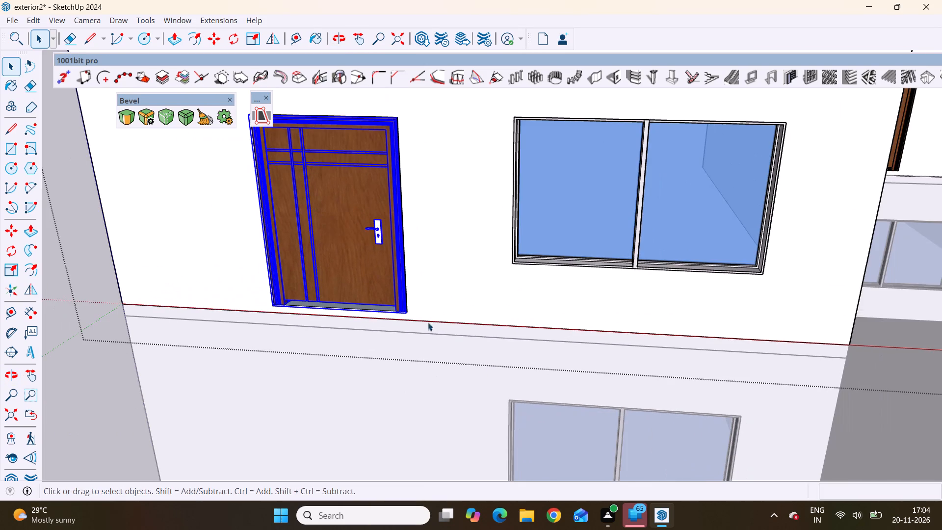
middle_drag(390, 293, 469, 332)
scroll(396, 212, up, 5)
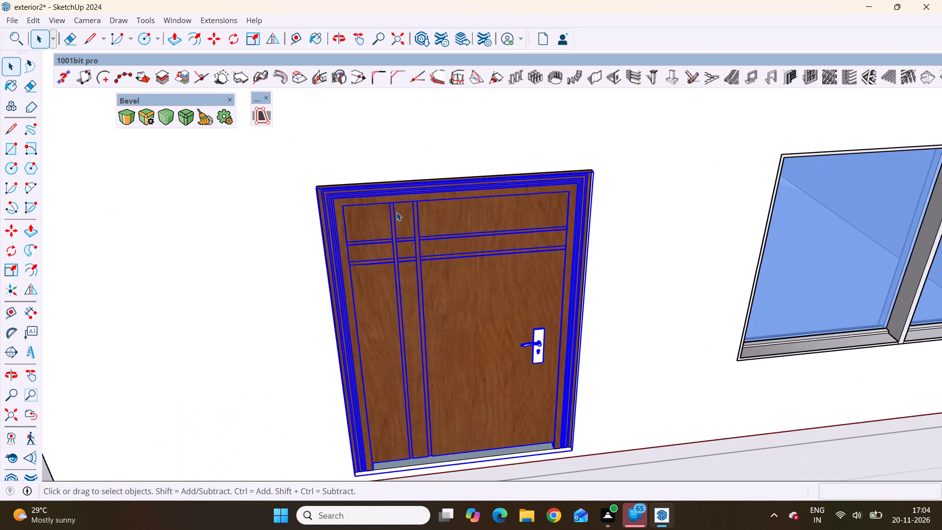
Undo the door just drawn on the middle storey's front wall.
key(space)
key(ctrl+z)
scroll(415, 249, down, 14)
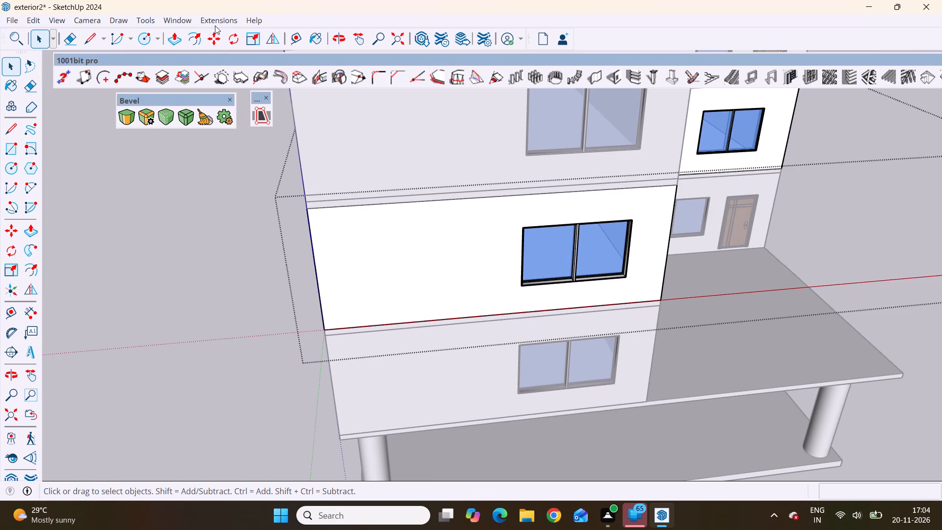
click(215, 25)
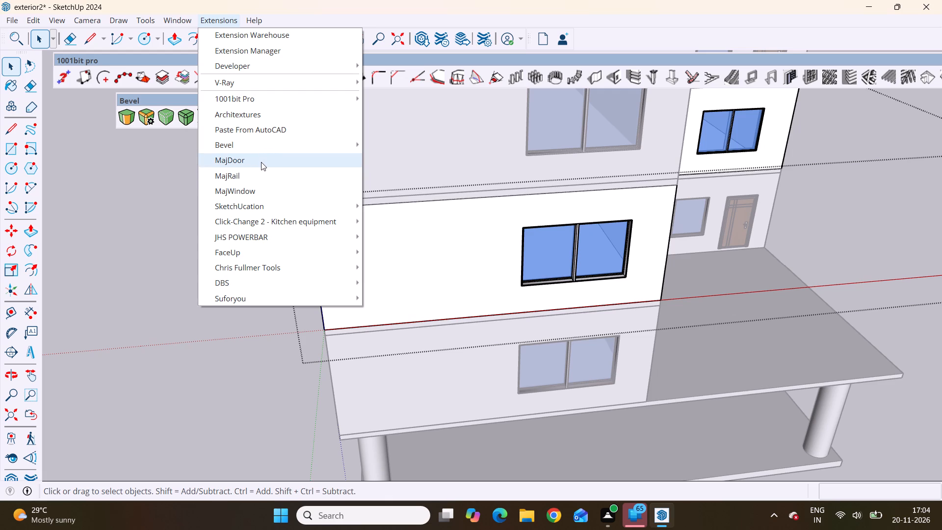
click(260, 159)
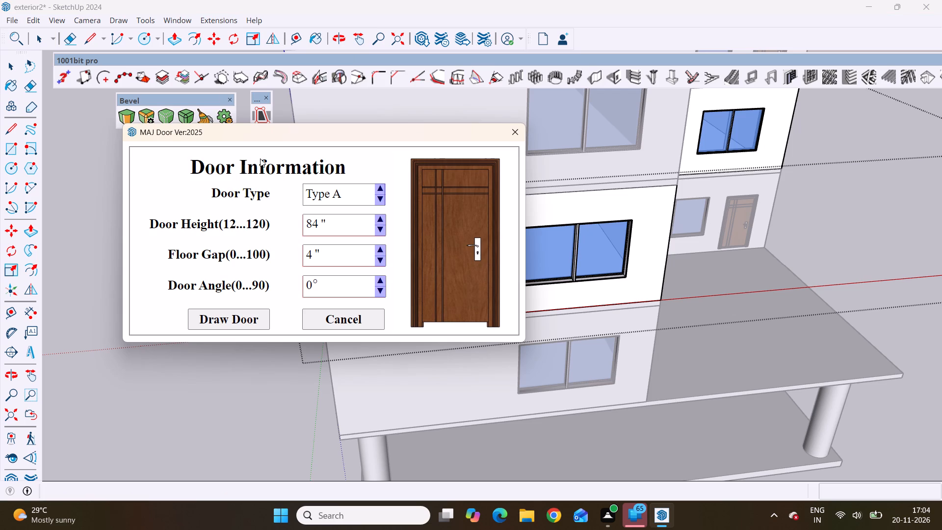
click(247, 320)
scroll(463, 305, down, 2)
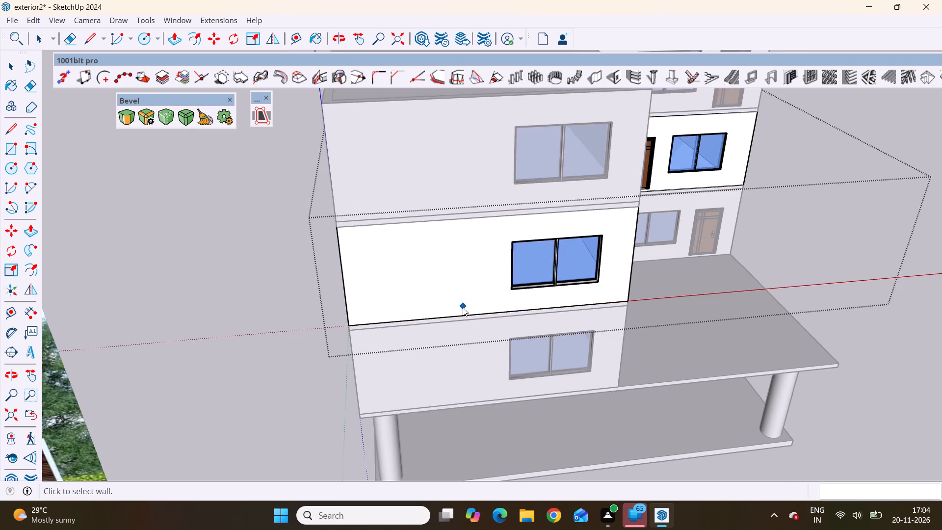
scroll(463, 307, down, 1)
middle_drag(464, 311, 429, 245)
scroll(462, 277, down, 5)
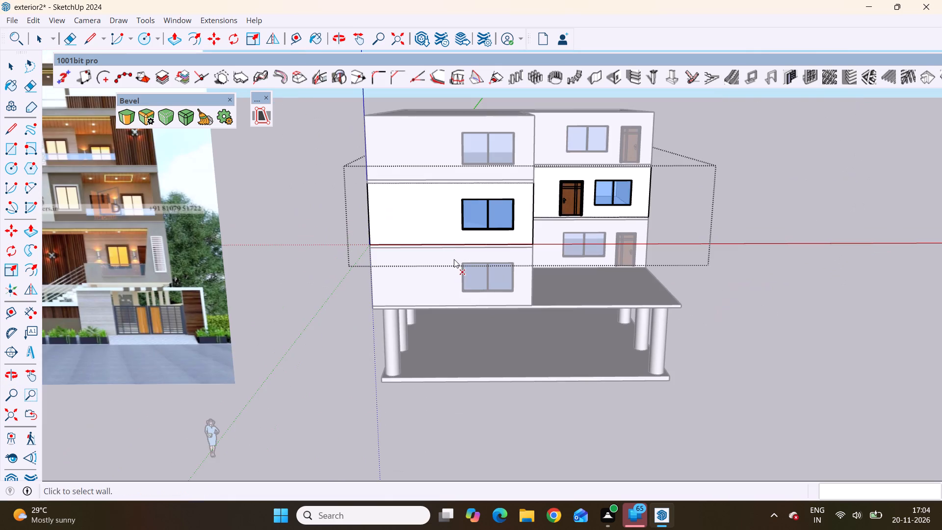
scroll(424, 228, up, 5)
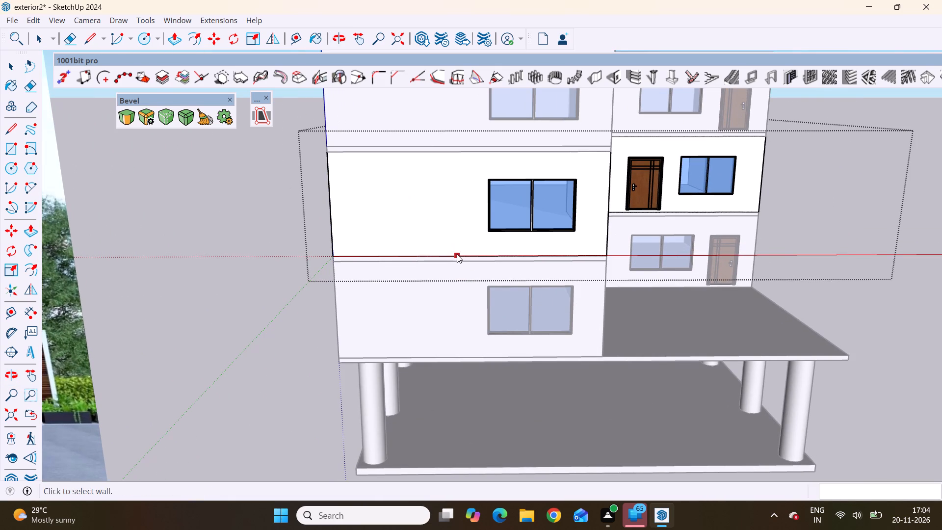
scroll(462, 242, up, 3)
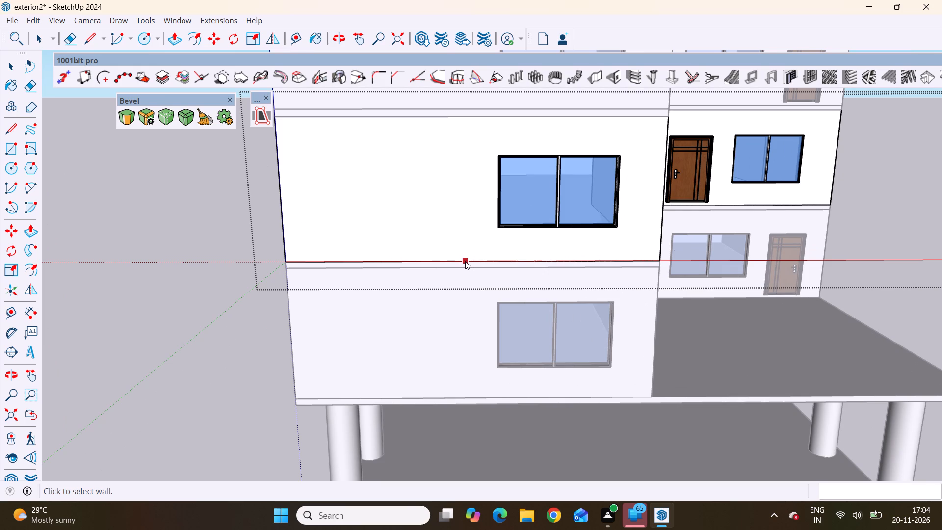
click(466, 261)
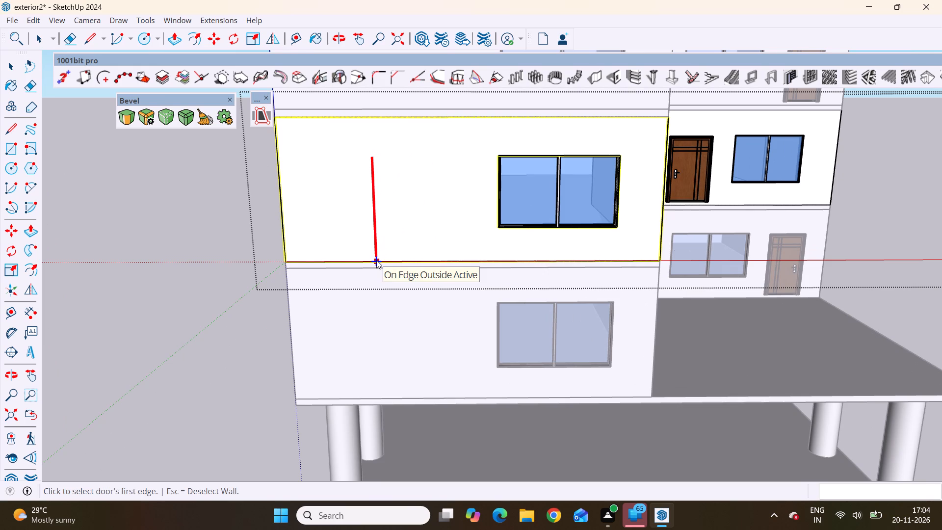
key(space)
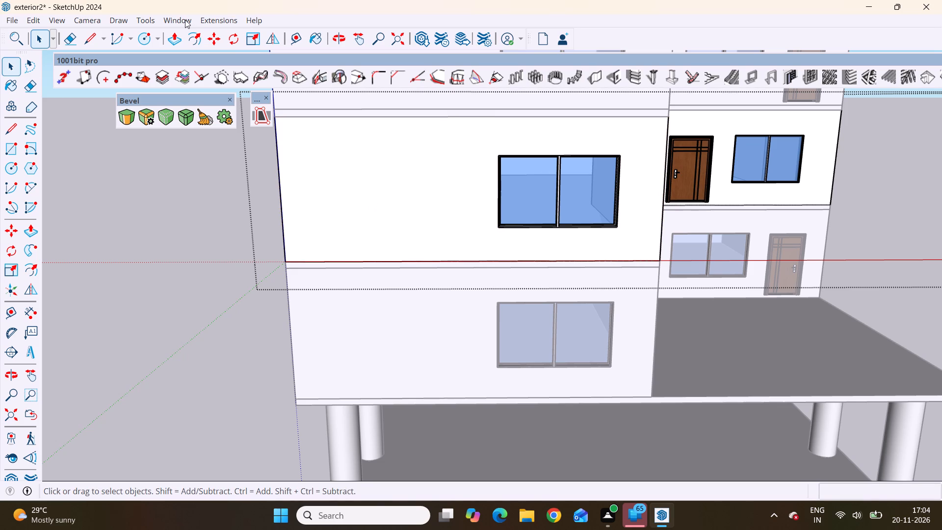
Draw a Type E MajDoor, 84" high with a 4" floor gap, beside the window on the middle walled storey's front wall.
click(213, 16)
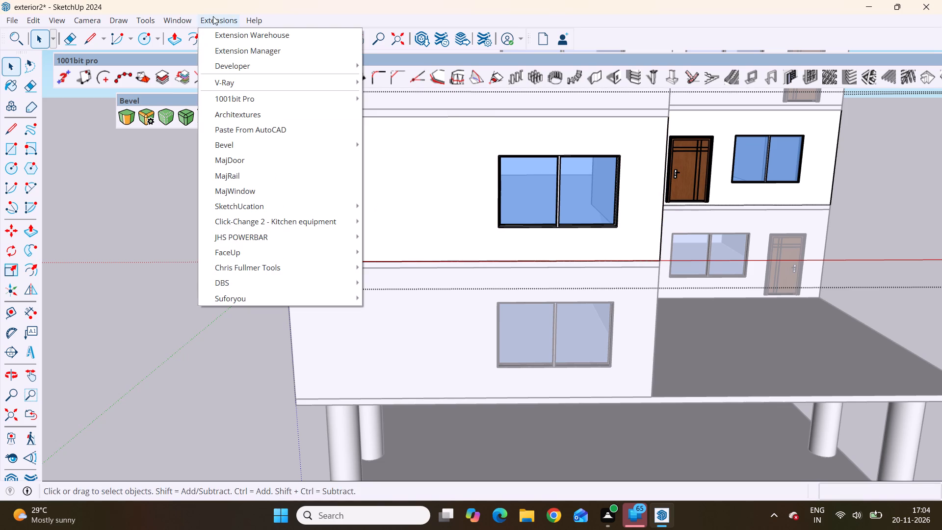
click(240, 160)
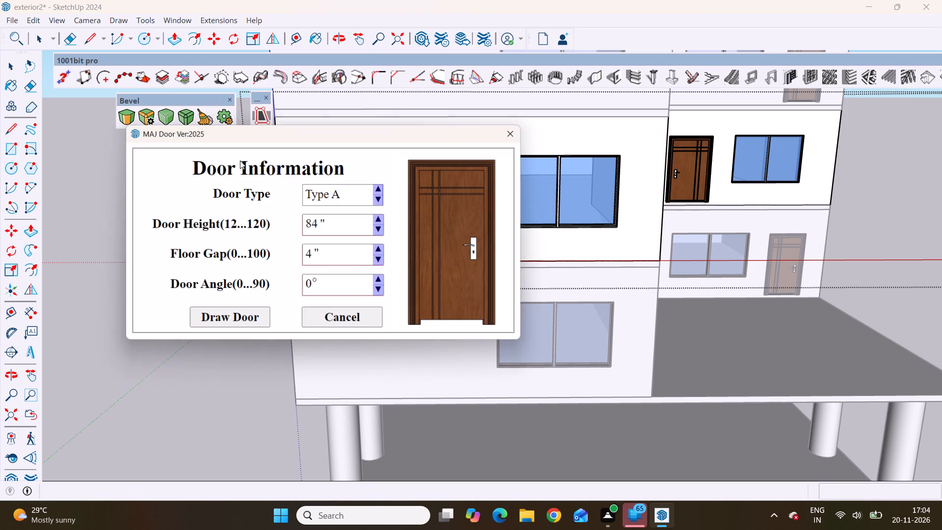
click(380, 188)
click(380, 188)
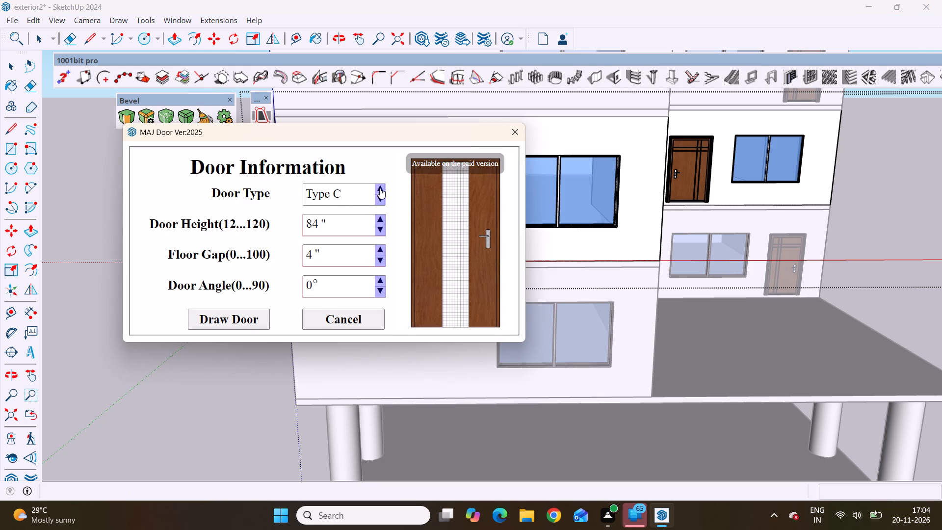
click(380, 188)
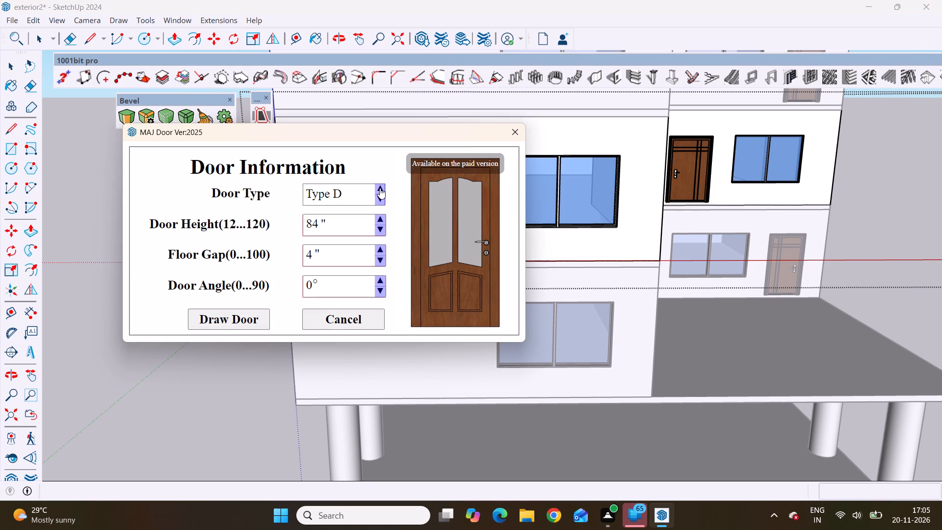
click(380, 188)
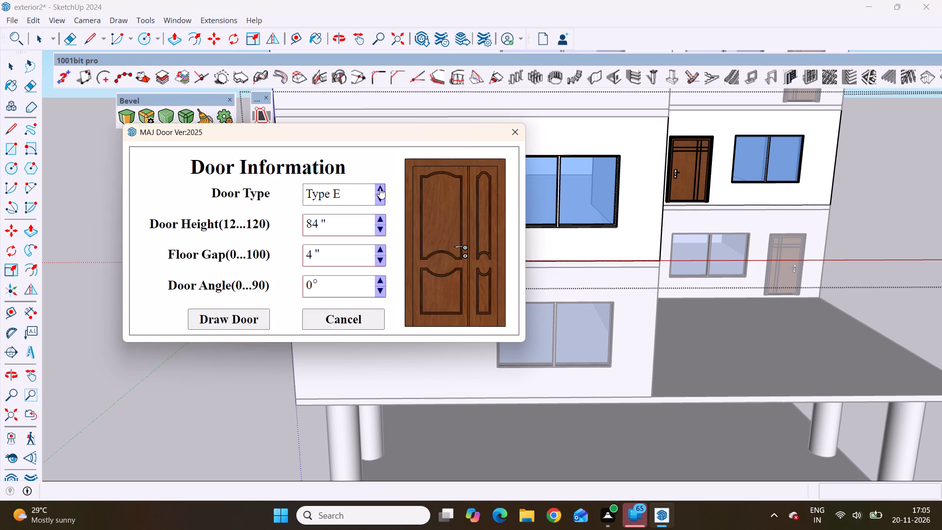
click(208, 325)
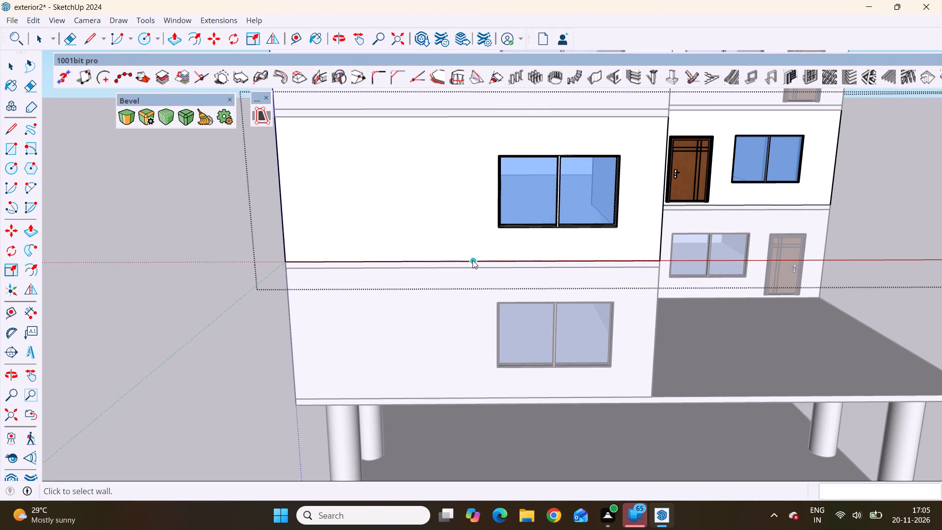
scroll(472, 260, up, 4)
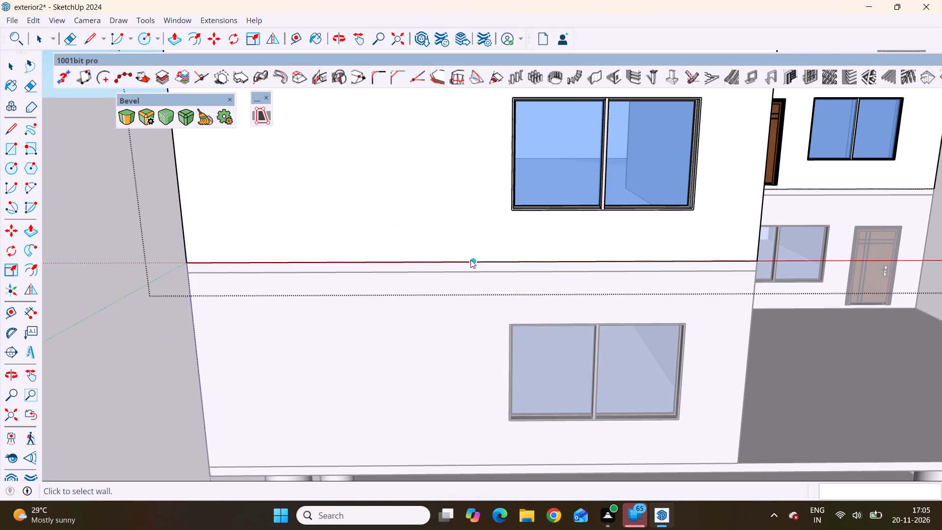
click(473, 260)
scroll(439, 241, down, 6)
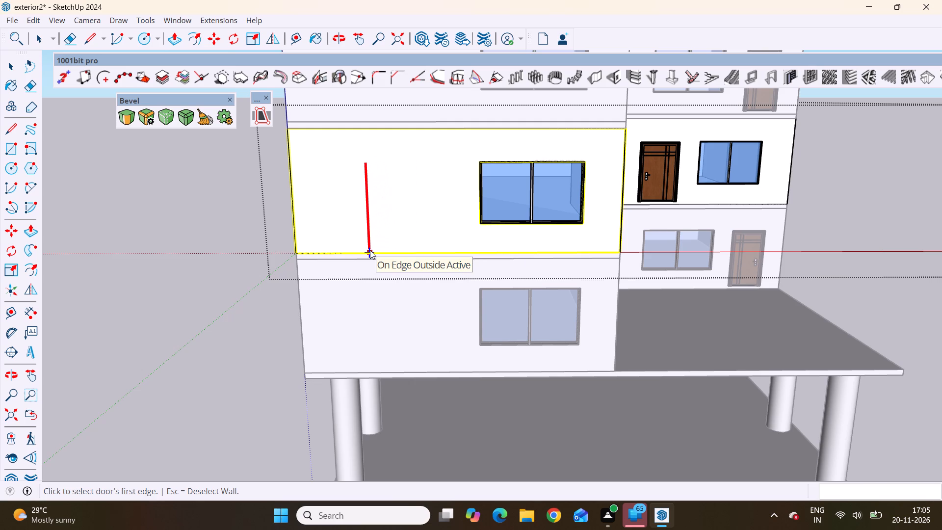
scroll(370, 250, up, 4)
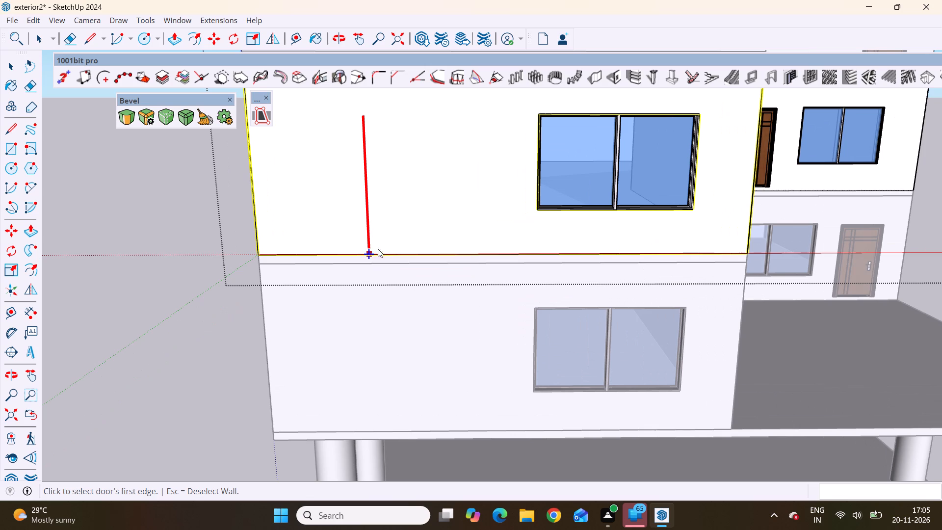
click(375, 254)
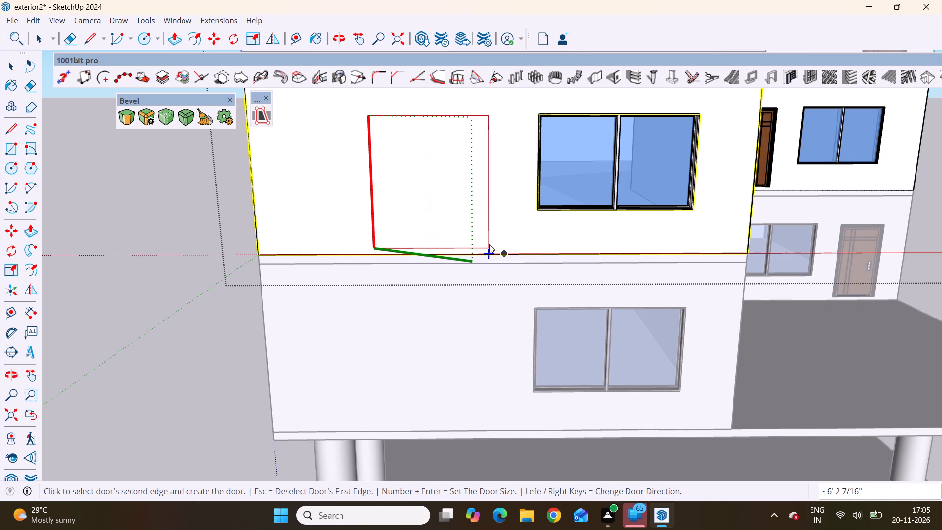
scroll(489, 244, down, 5)
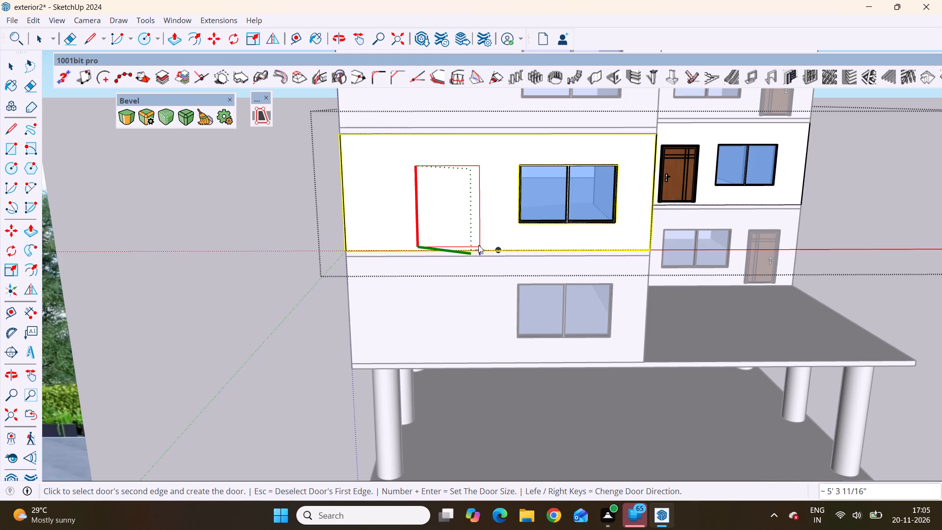
scroll(478, 245, up, 3)
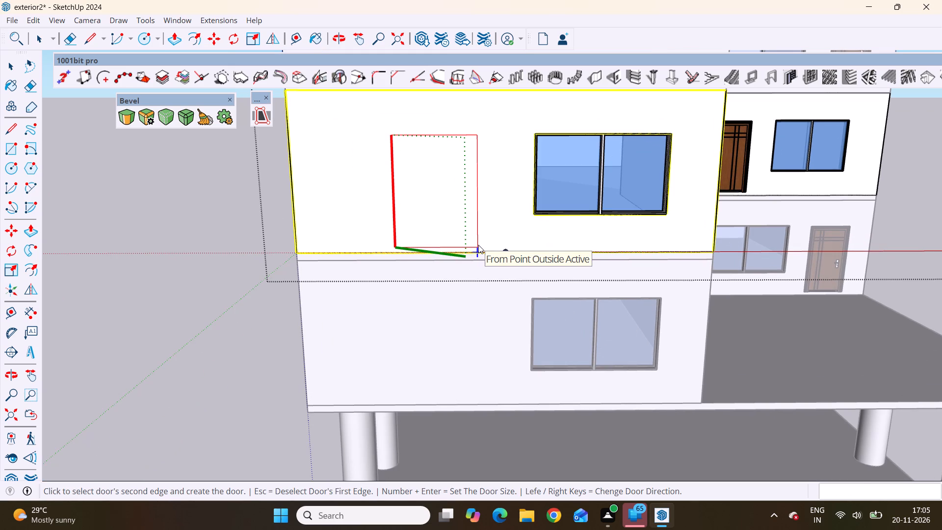
scroll(478, 245, down, 3)
scroll(478, 245, up, 11)
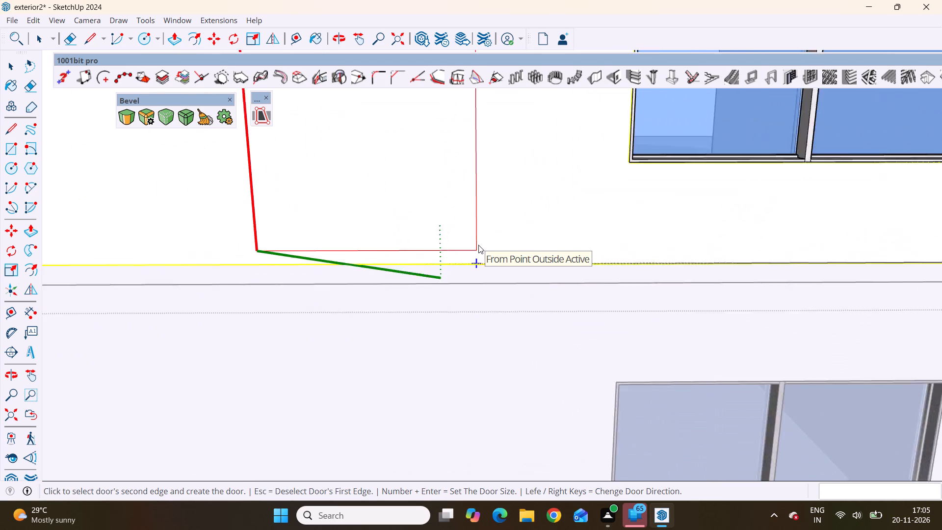
scroll(478, 245, up, 6)
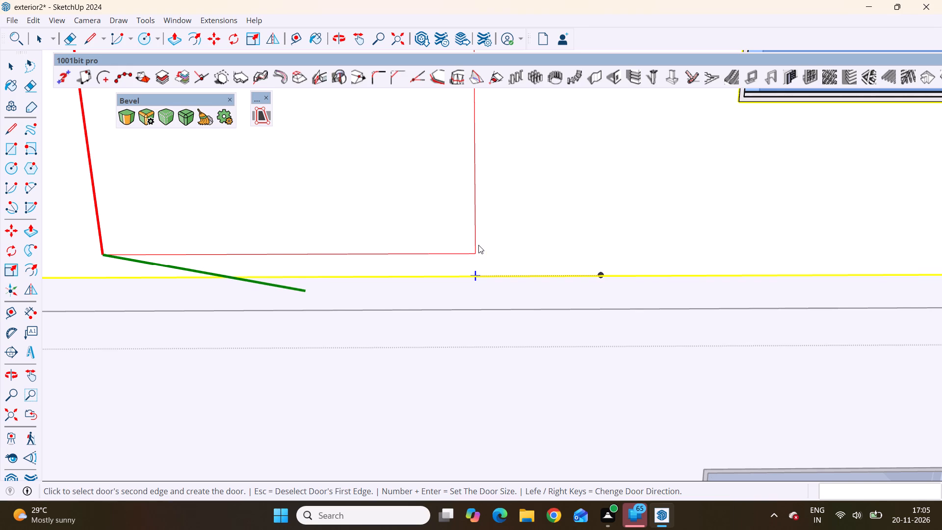
click(478, 244)
Examine the new Type E door on the middle storey's front wall from several angles and distances.
scroll(478, 244, down, 4)
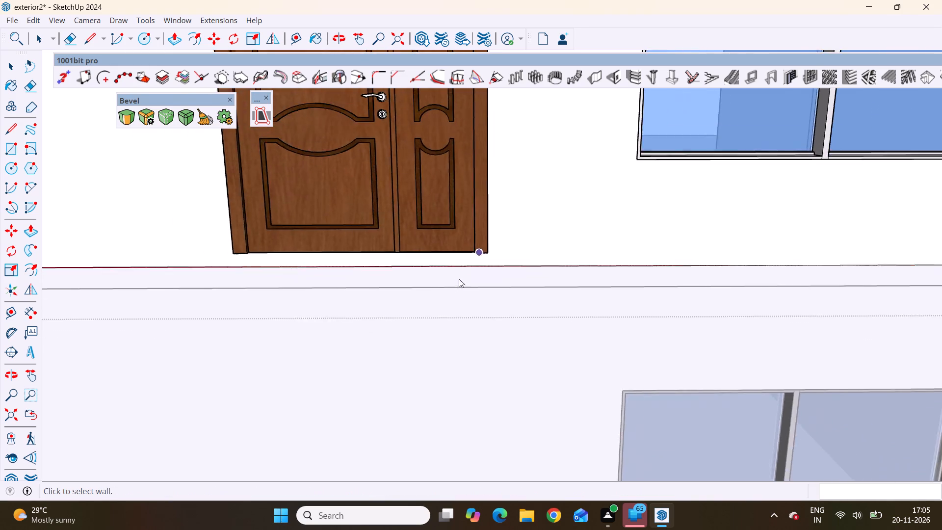
scroll(459, 279, down, 12)
middle_drag(433, 309, 341, 238)
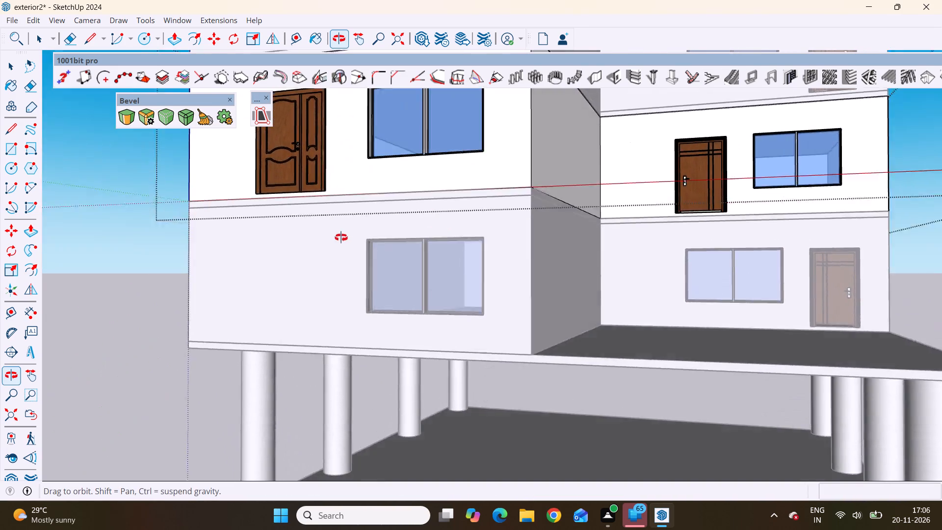
middle_drag(341, 238, 481, 412)
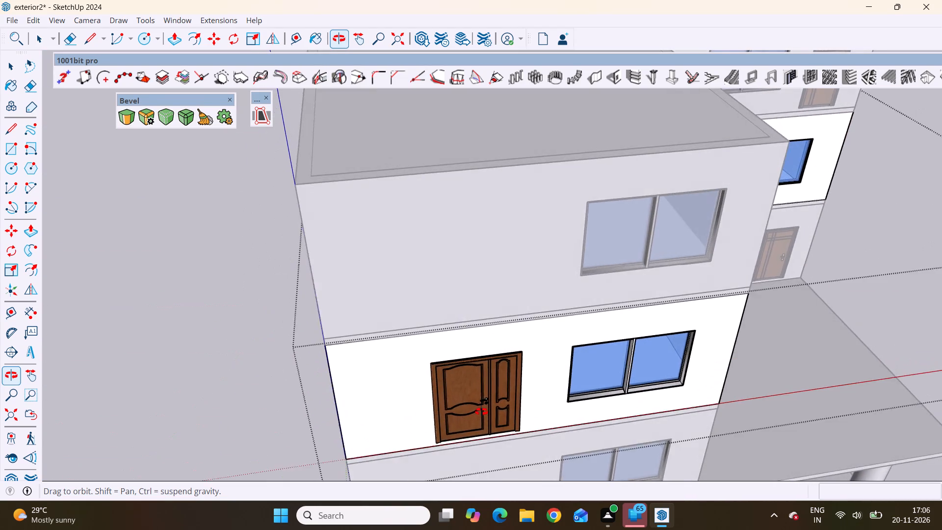
middle_drag(481, 412, 462, 393)
middle_drag(422, 336, 413, 313)
middle_drag(412, 302, 421, 241)
scroll(447, 284, up, 4)
scroll(383, 271, down, 6)
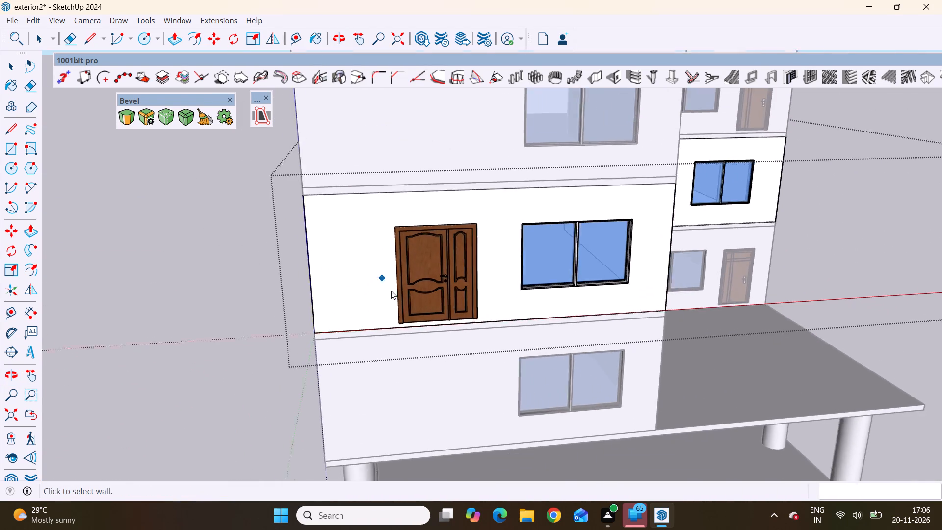
scroll(391, 291, down, 1)
middle_drag(461, 297, 368, 286)
scroll(358, 268, up, 4)
scroll(428, 263, down, 4)
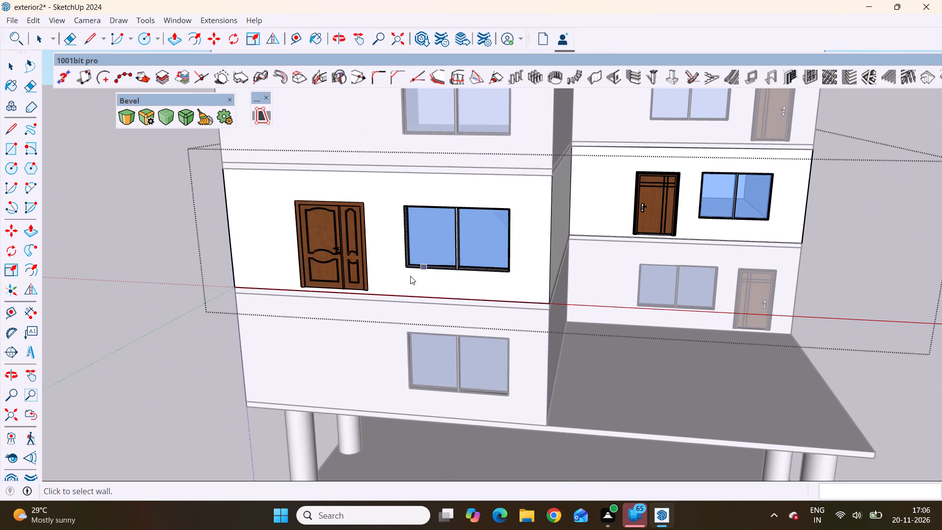
middle_drag(308, 271, 365, 264)
scroll(385, 249, down, 4)
scroll(410, 358, up, 2)
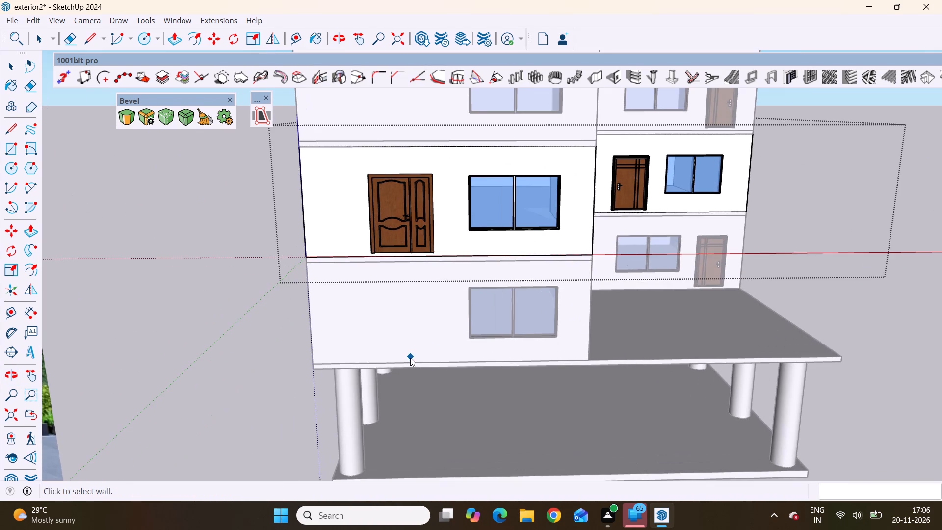
middle_drag(415, 356, 433, 339)
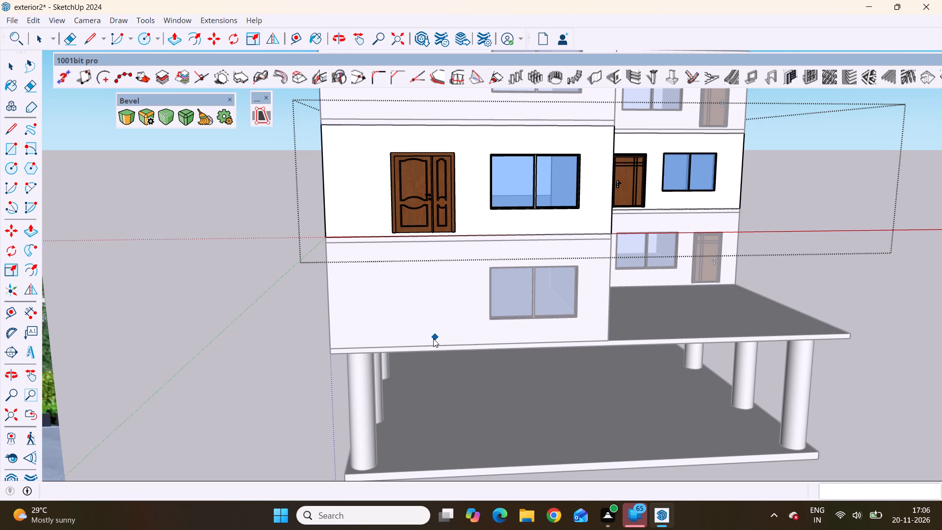
Leave the middle walled storey's group.
key(space)
click(407, 304)
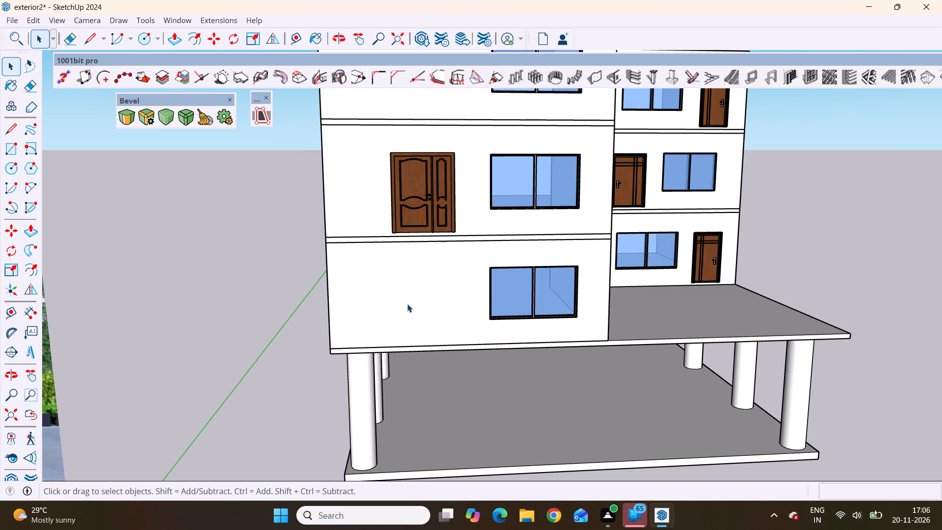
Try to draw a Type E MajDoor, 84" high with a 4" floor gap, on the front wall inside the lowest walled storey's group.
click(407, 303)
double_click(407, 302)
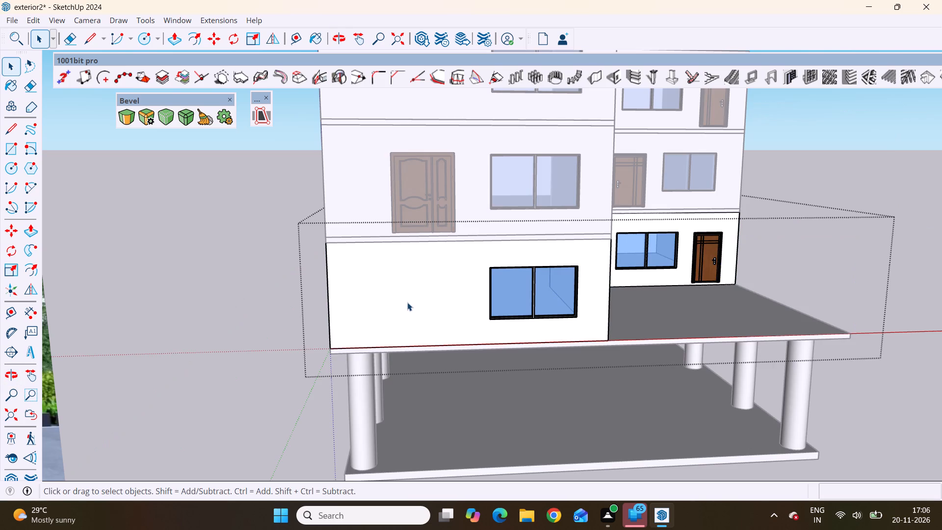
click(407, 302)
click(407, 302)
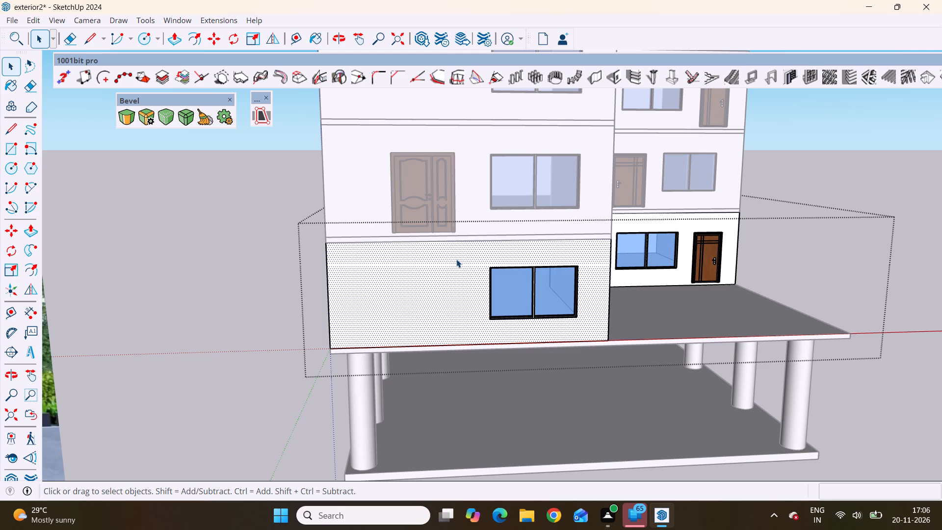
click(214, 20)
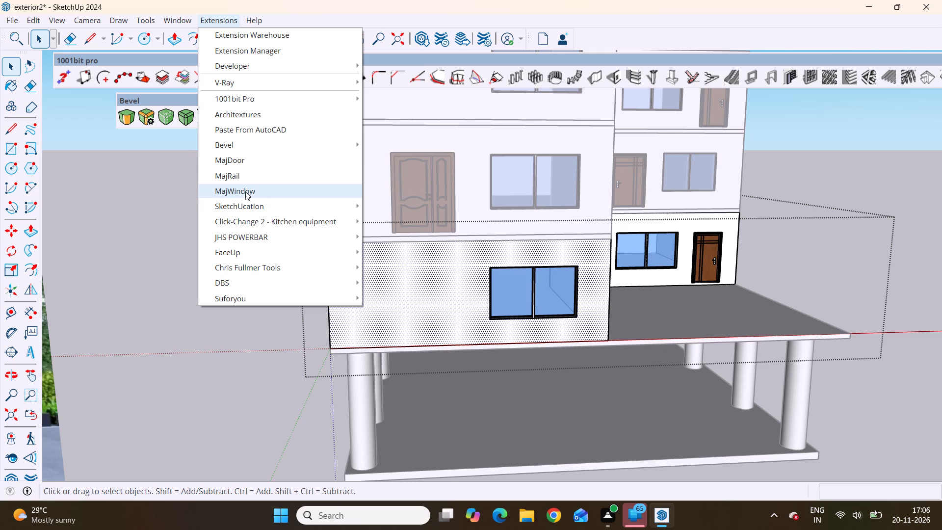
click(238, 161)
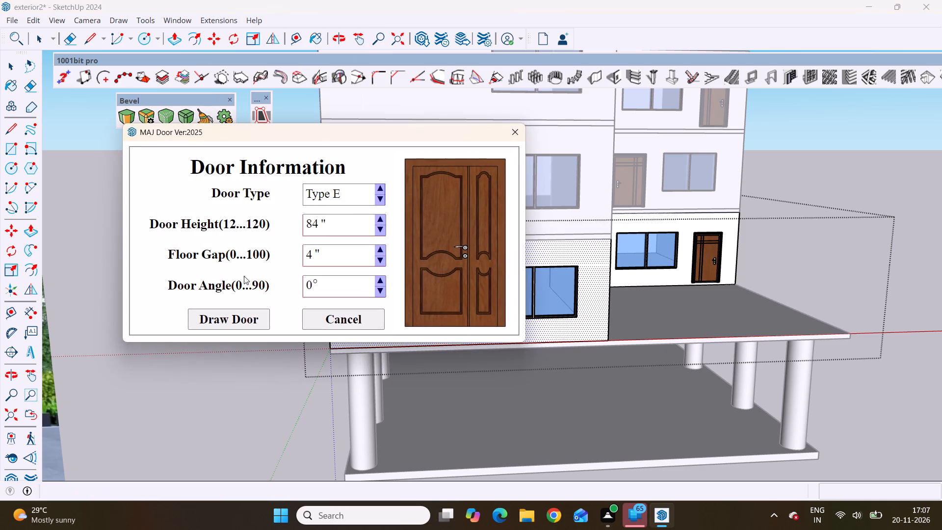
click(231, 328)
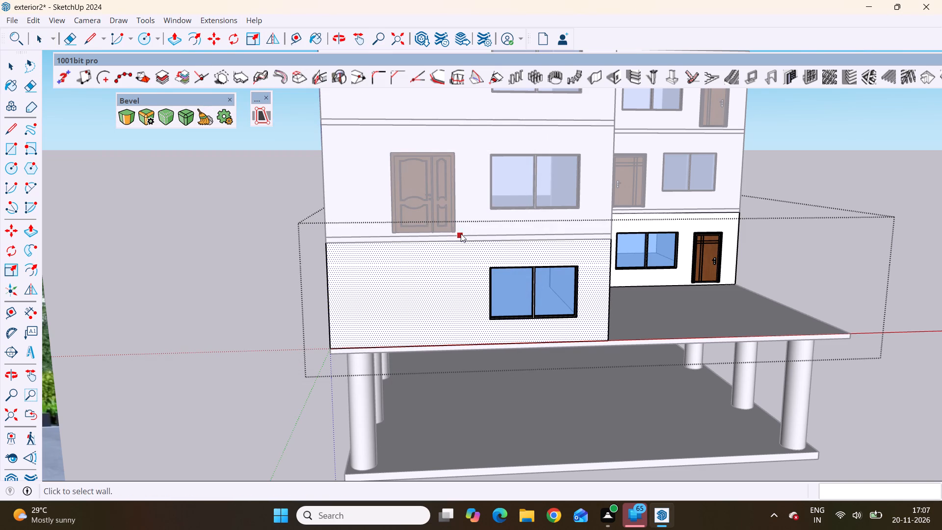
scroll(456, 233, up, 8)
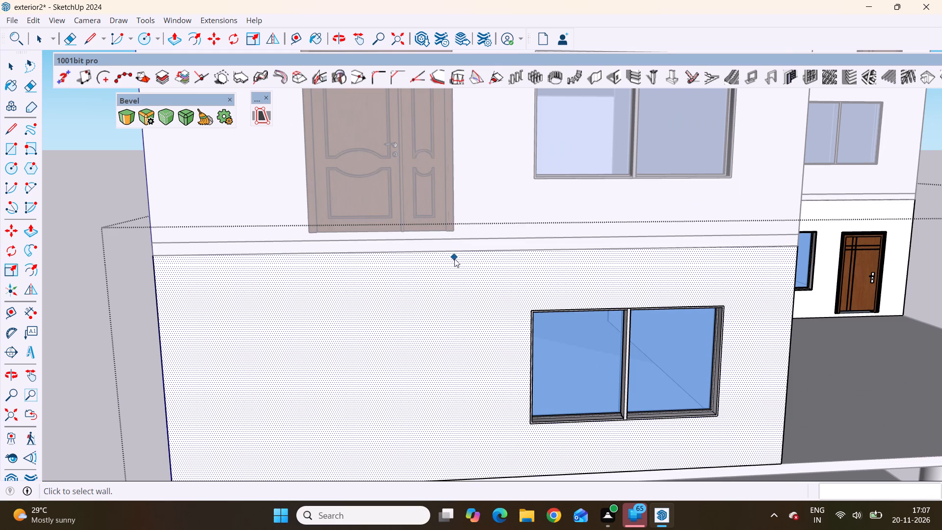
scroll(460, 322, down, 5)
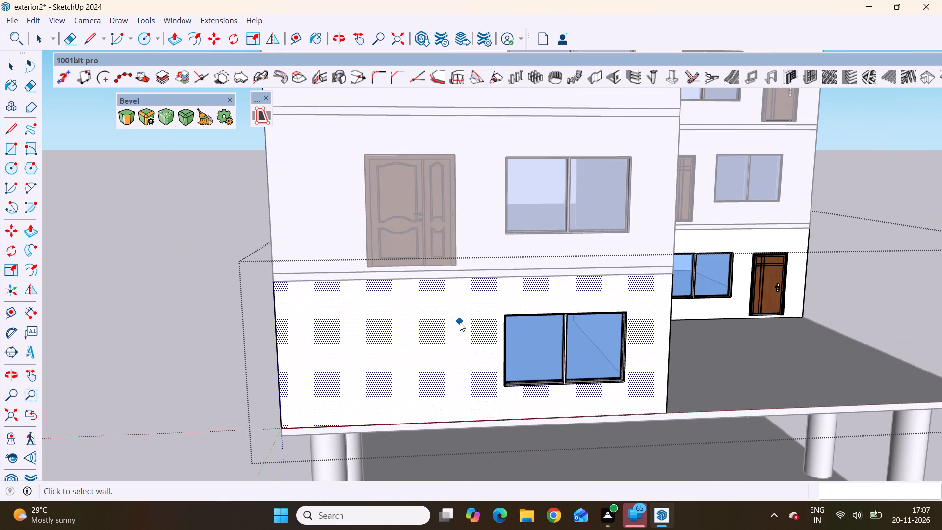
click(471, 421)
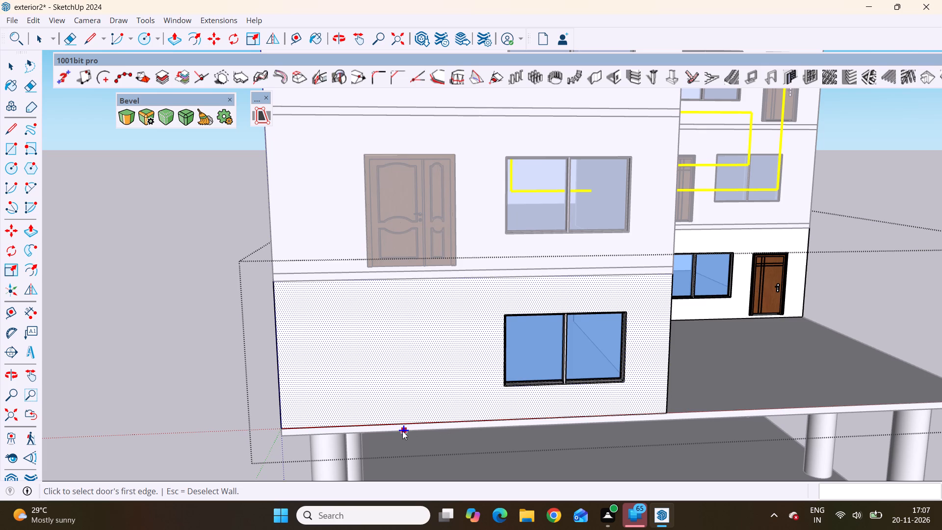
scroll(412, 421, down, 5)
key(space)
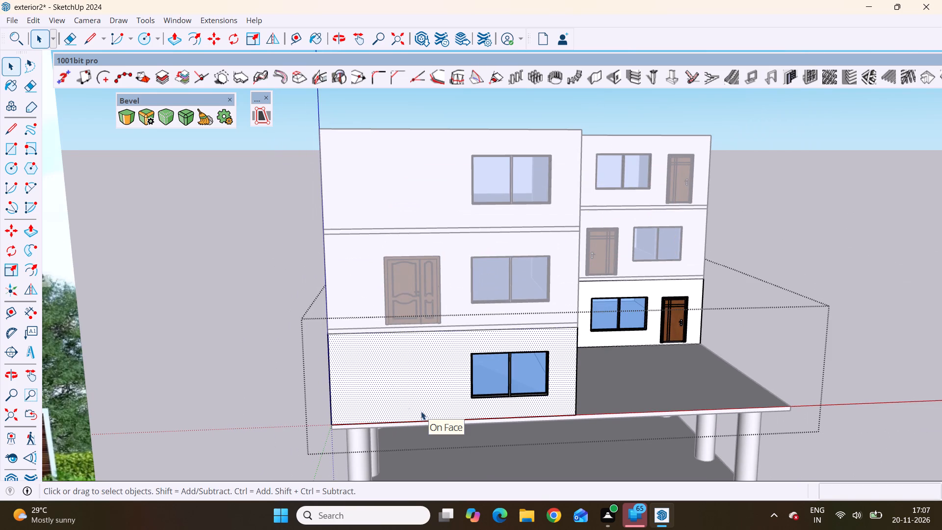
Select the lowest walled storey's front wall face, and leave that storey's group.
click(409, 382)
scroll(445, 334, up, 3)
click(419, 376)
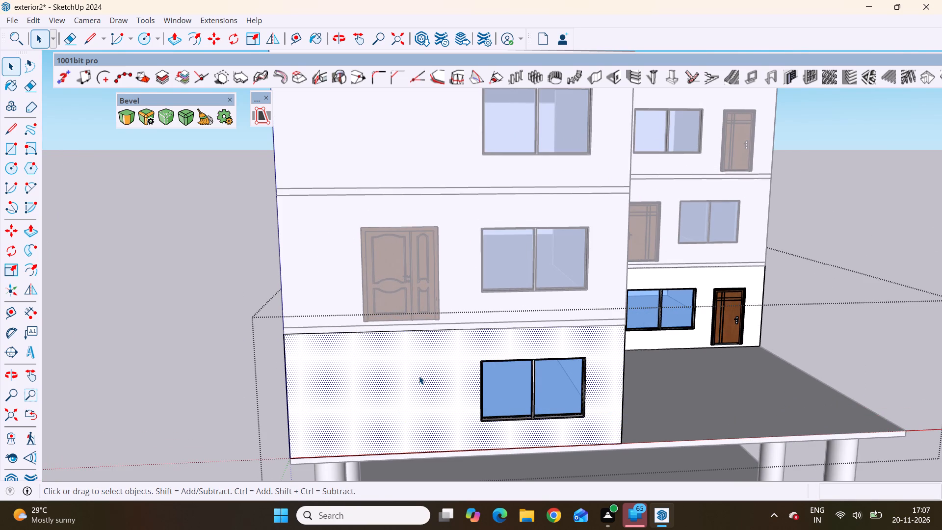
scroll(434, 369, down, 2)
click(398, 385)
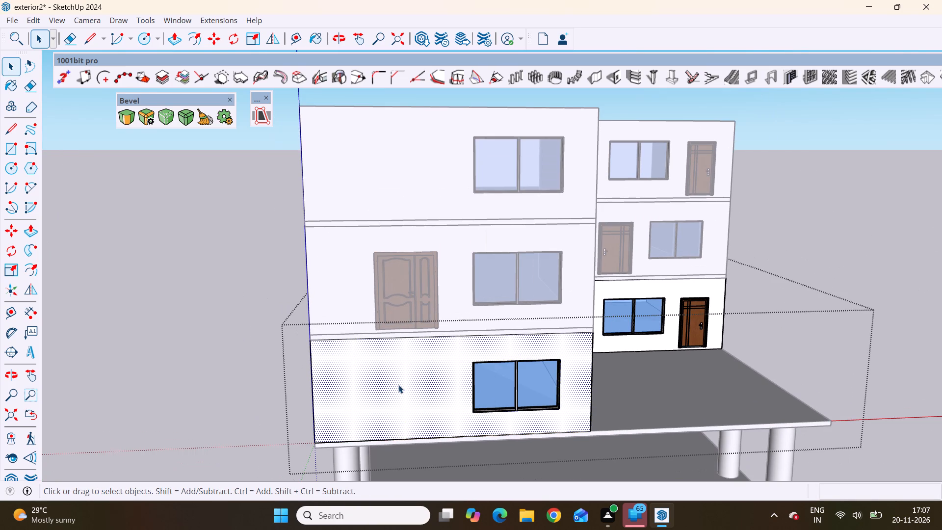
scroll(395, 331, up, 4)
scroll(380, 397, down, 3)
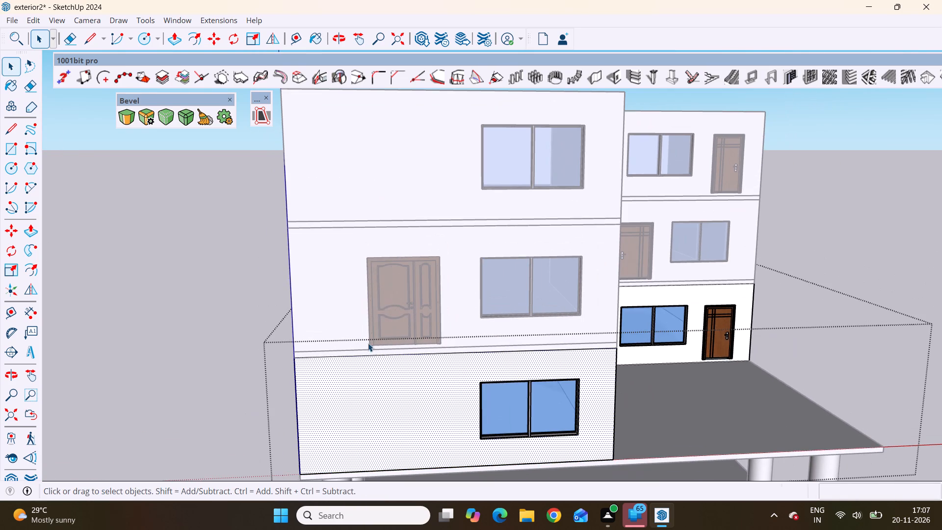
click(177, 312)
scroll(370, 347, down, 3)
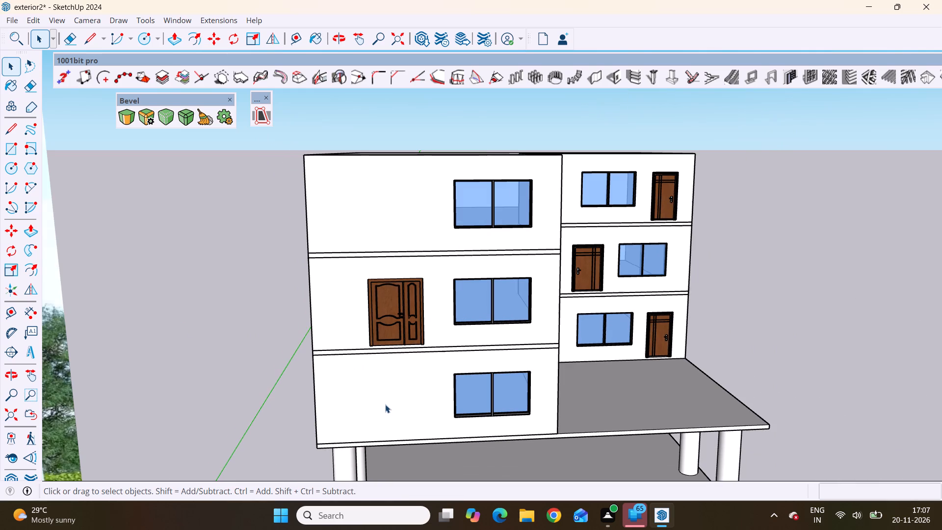
Inside the lowest walled storey's group, start a Type E MajDoor, 84" high with a 4" floor gap, for the front wall beside the window.
click(391, 398)
click(391, 398)
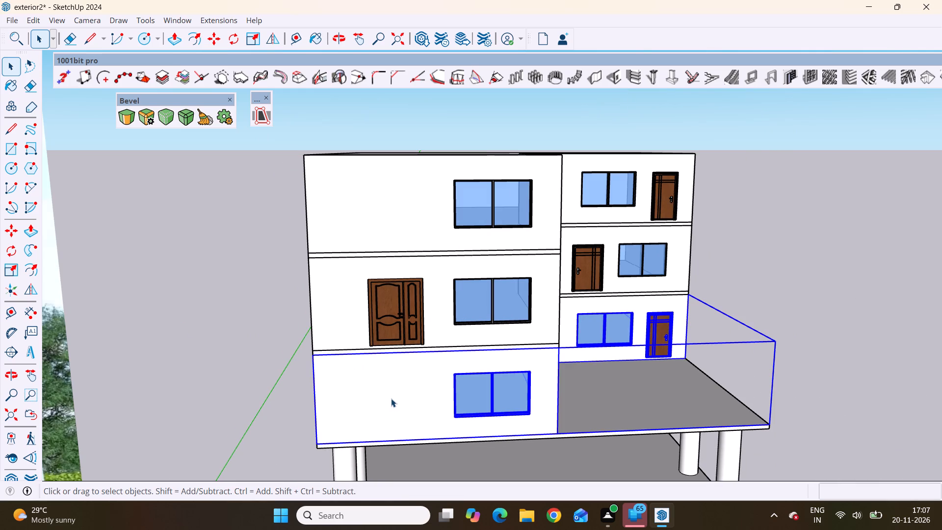
click(391, 398)
click(391, 398)
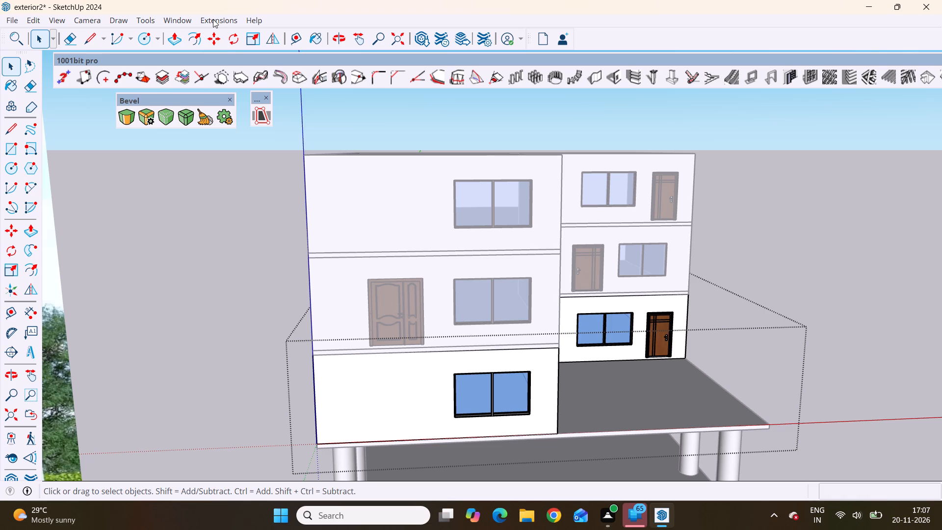
click(403, 399)
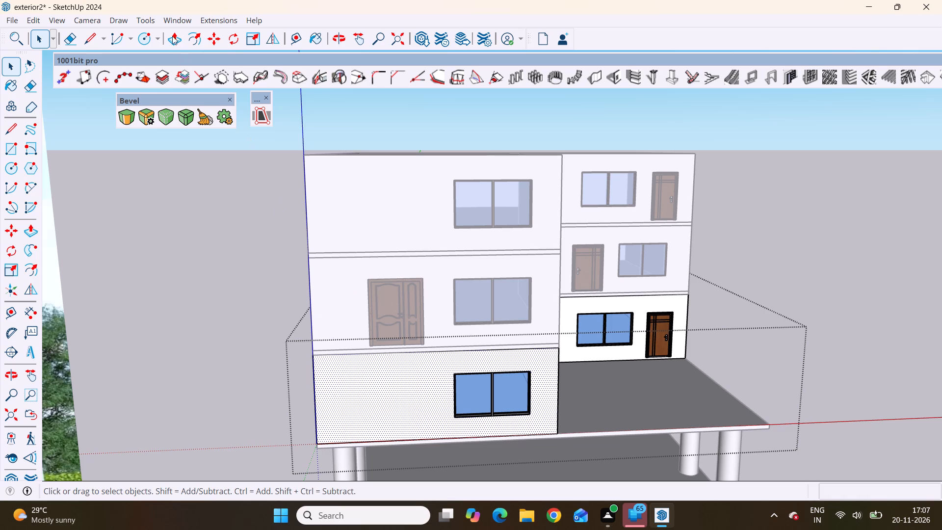
click(204, 20)
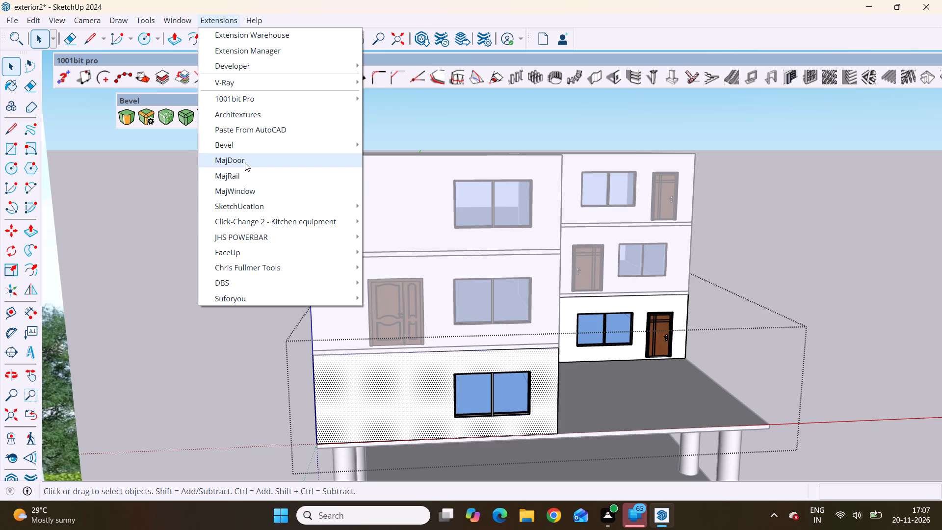
click(245, 162)
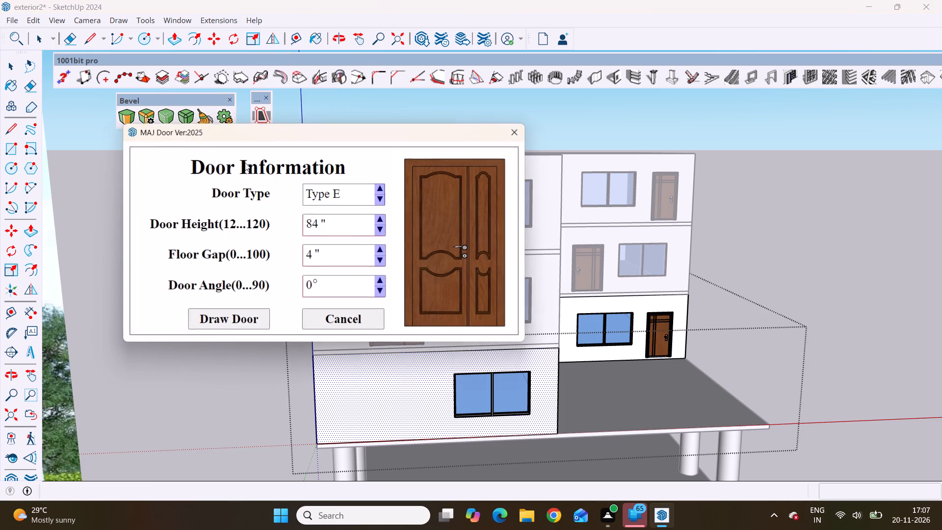
click(233, 322)
scroll(447, 416, down, 3)
middle_drag(462, 440, 443, 388)
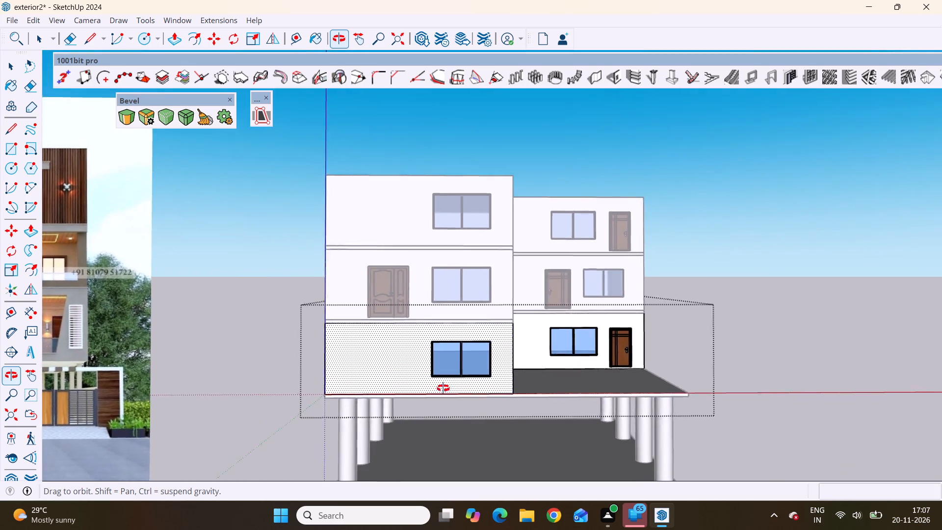
middle_drag(443, 388, 483, 398)
scroll(436, 408, up, 5)
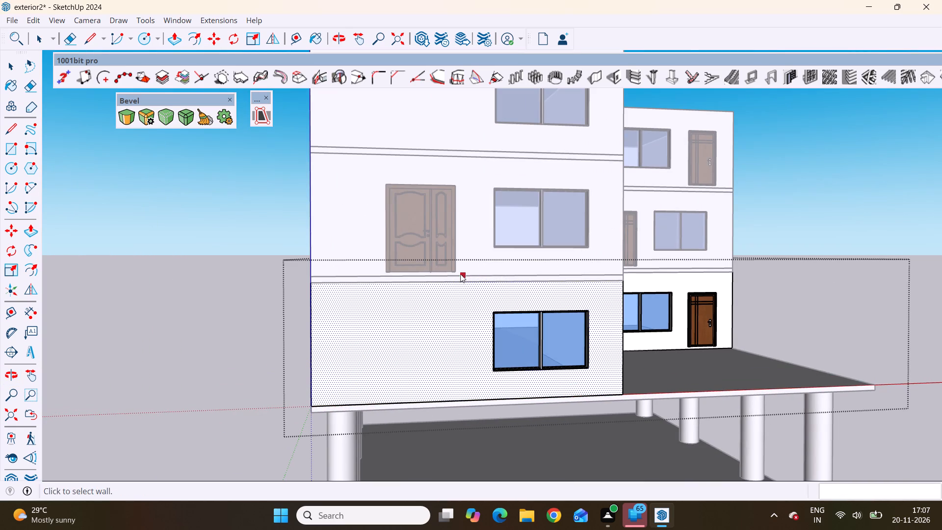
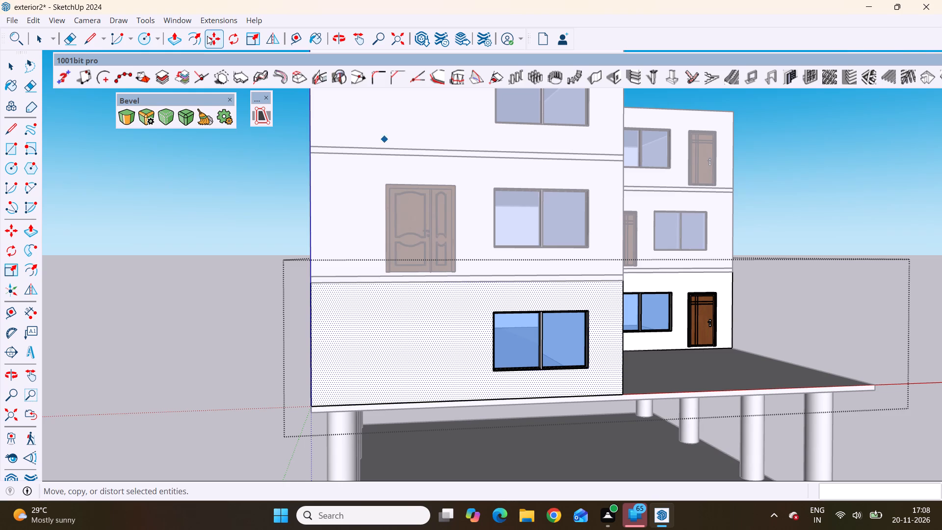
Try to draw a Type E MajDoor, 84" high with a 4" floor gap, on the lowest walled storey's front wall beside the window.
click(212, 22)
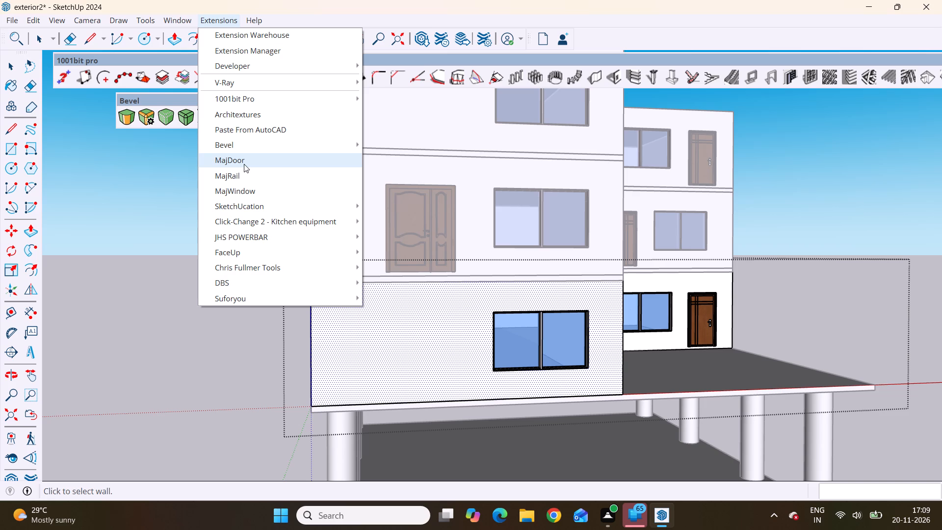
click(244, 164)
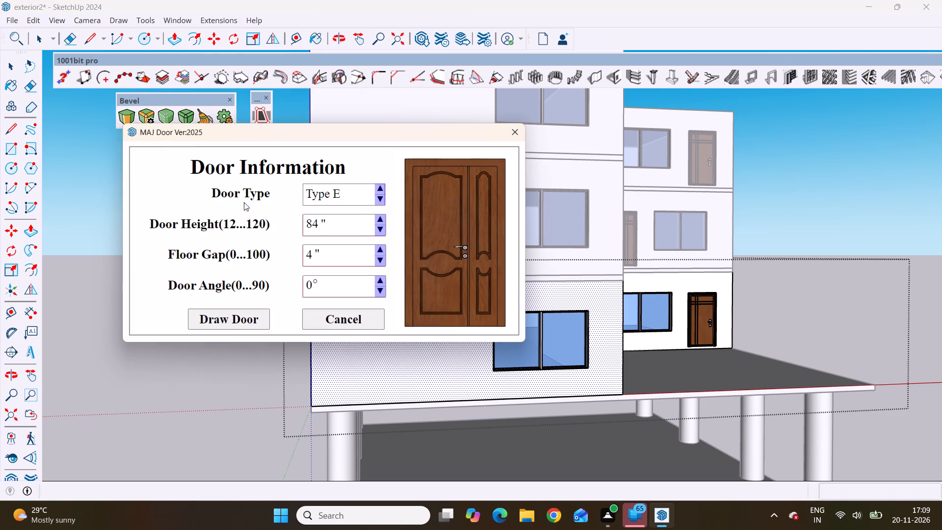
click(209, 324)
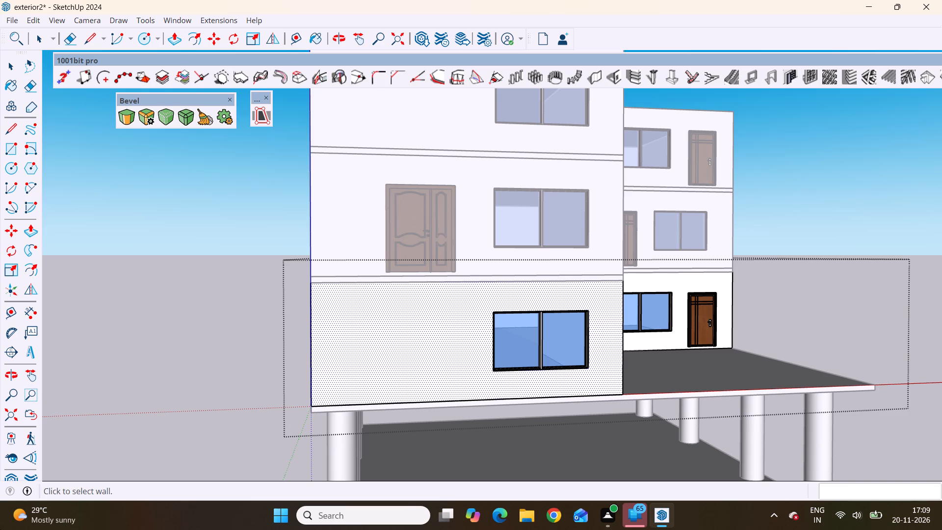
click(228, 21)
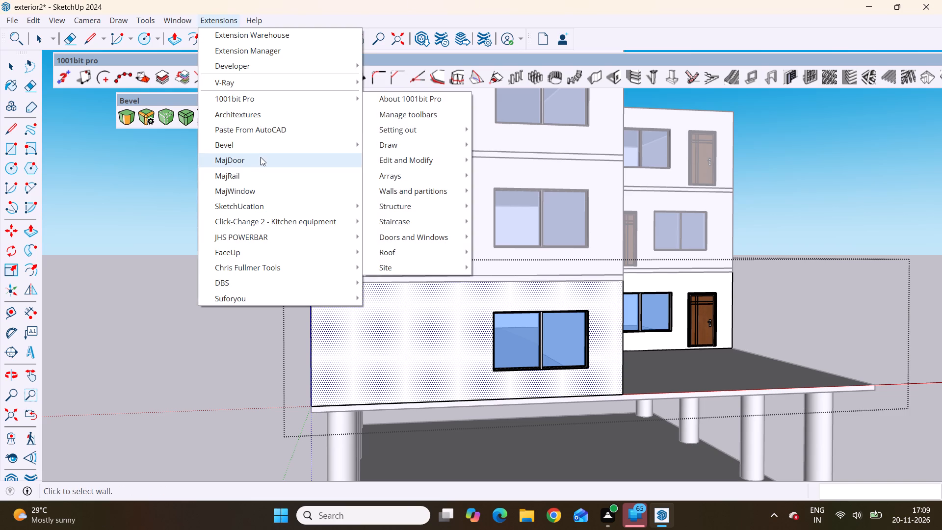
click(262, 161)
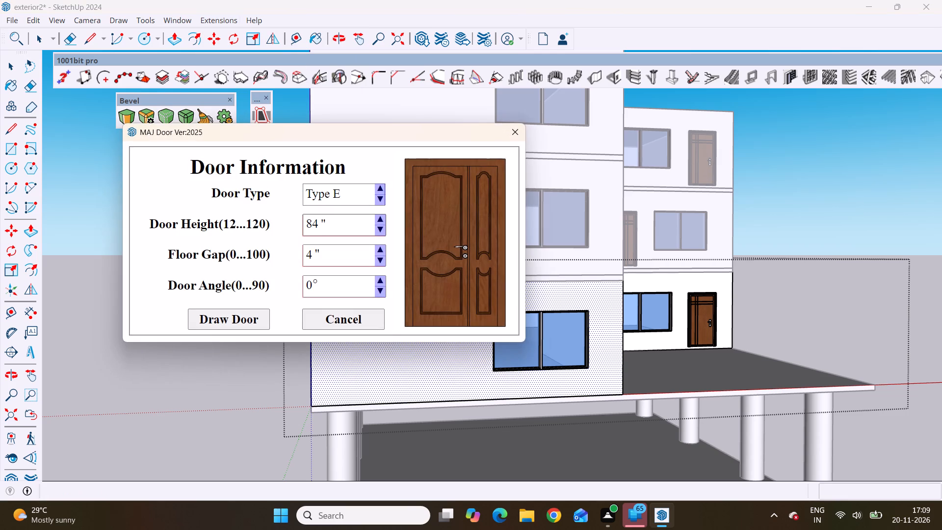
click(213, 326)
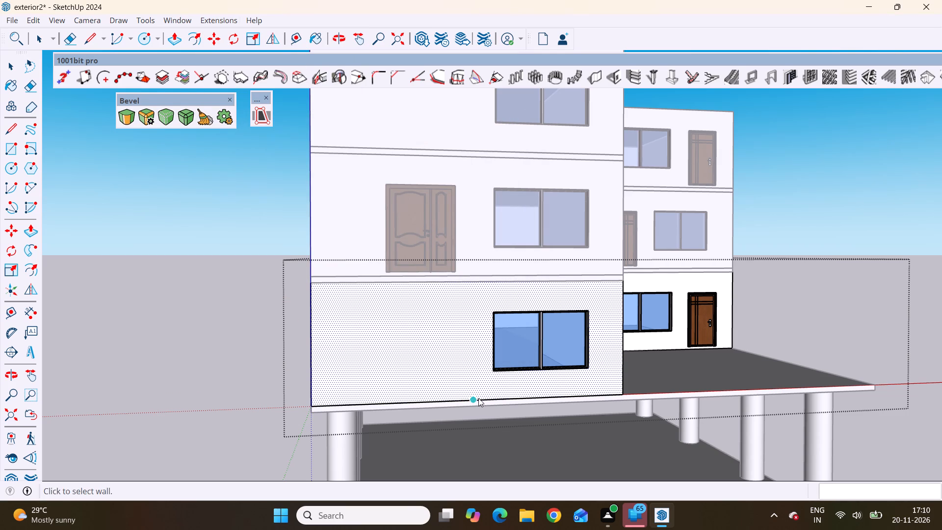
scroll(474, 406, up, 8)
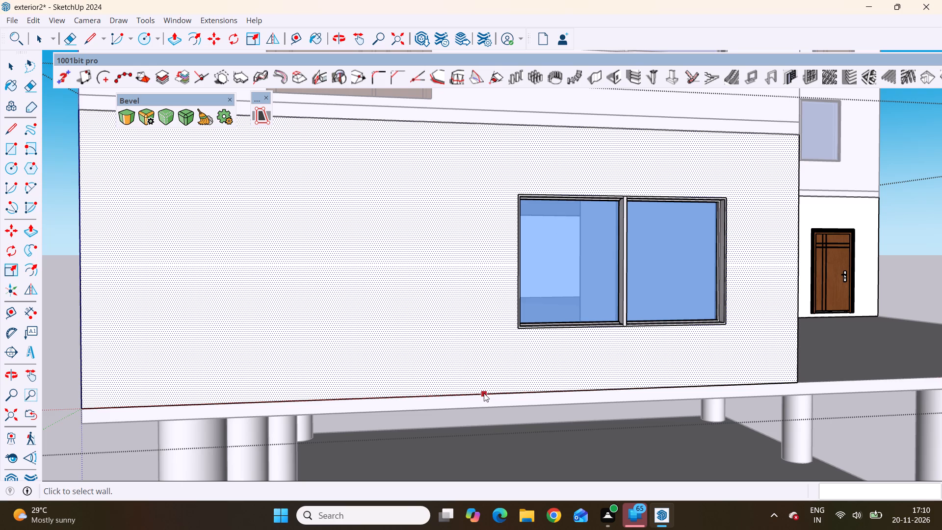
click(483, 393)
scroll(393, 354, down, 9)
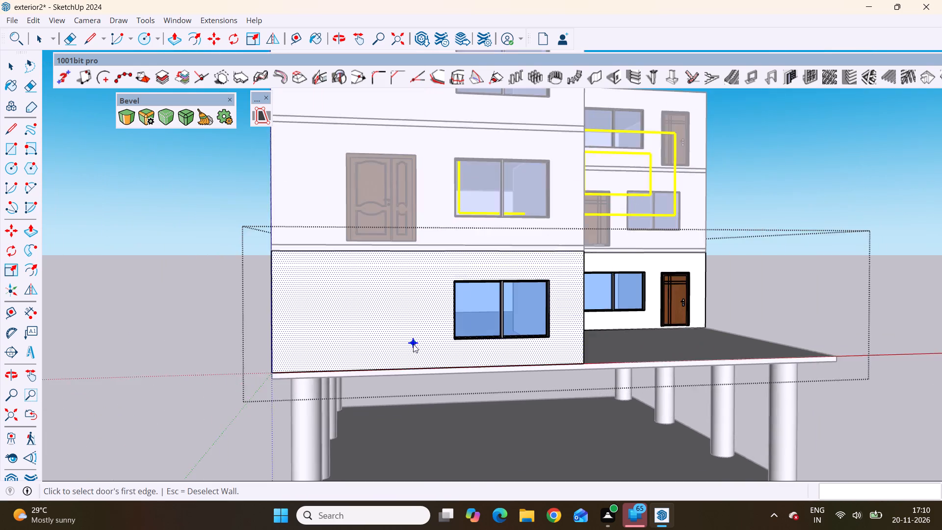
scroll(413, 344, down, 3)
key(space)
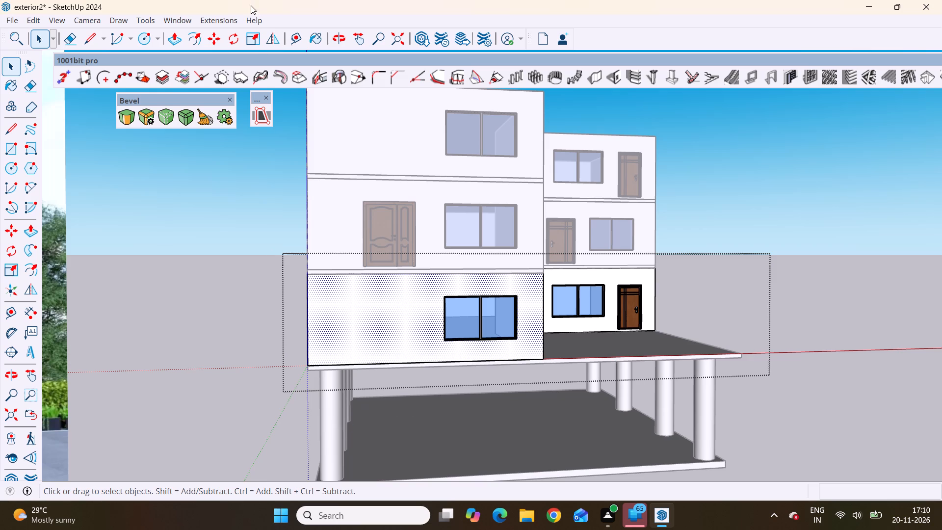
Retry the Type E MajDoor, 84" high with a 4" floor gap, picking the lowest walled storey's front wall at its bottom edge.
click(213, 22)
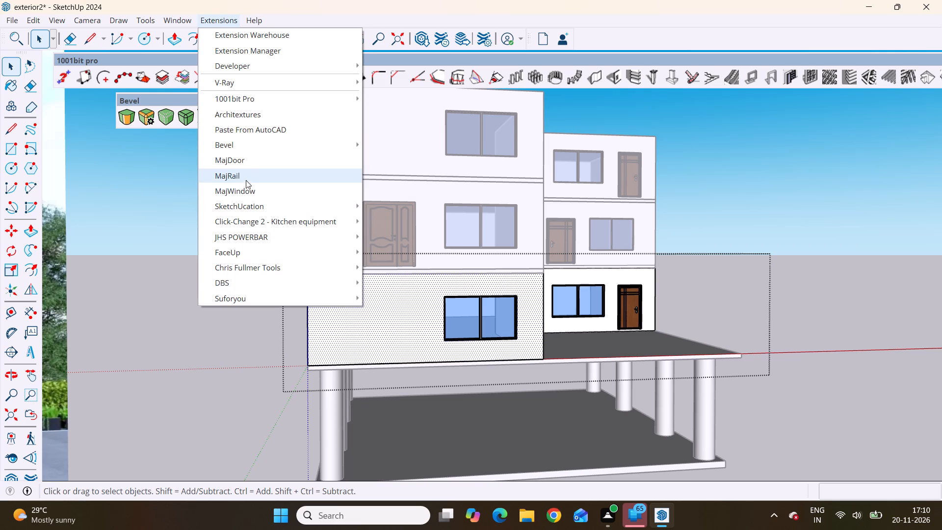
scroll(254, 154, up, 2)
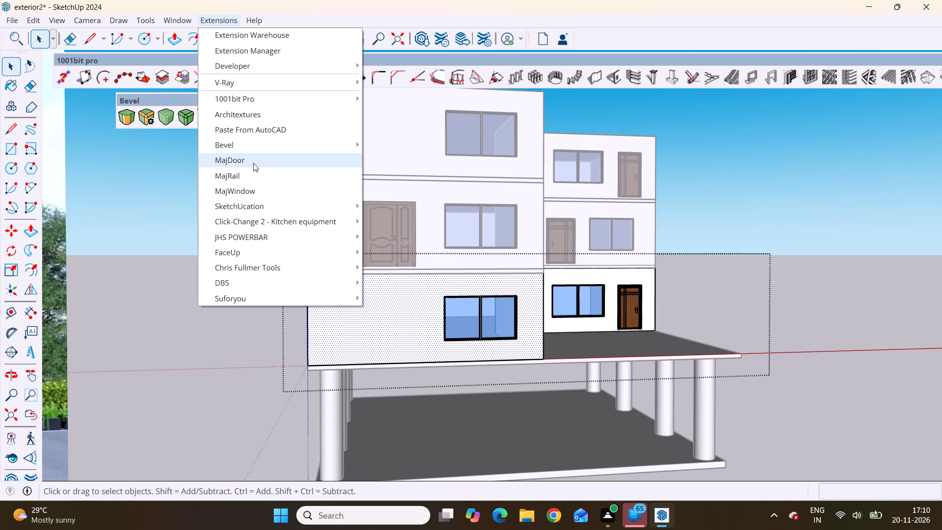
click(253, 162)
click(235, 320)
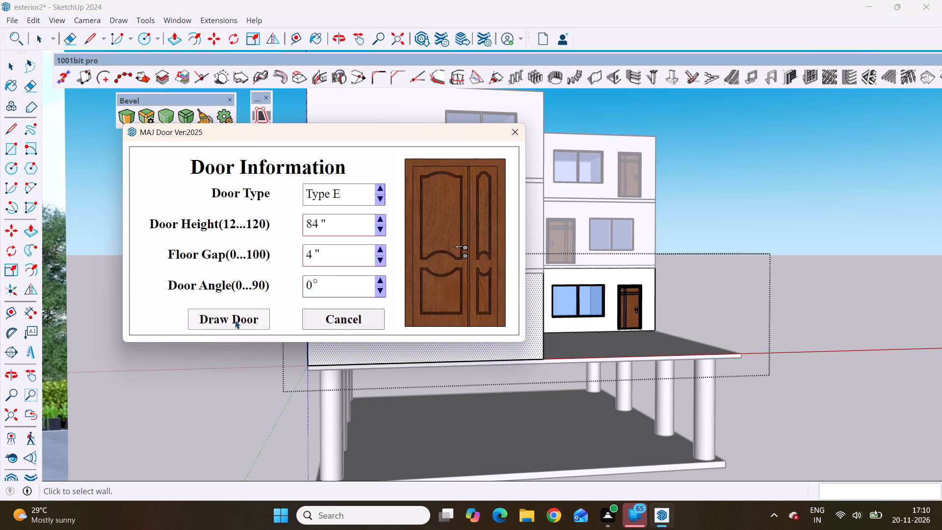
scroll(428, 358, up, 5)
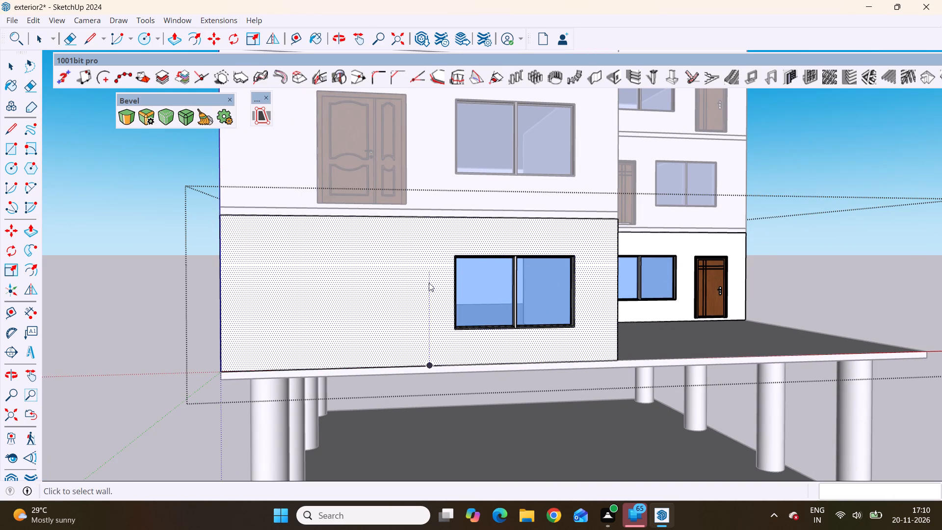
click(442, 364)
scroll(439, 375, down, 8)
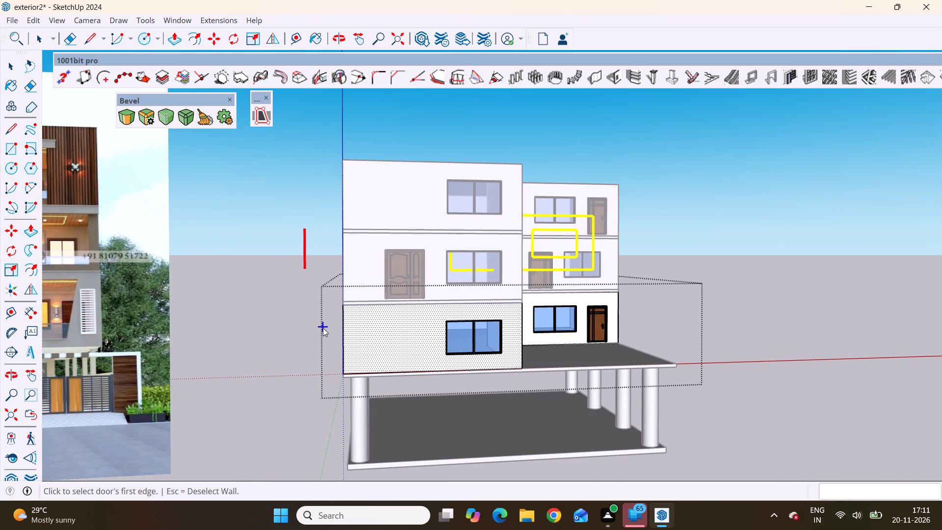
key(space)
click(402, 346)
Examine the house's front storeys alongside the reference picture.
scroll(408, 341, down, 6)
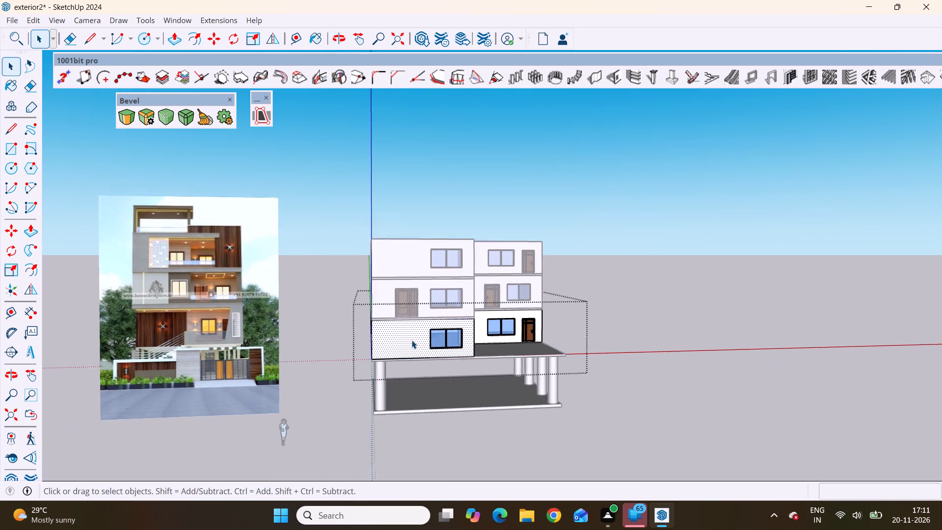
scroll(412, 340, down, 1)
scroll(408, 344, up, 4)
scroll(446, 334, down, 7)
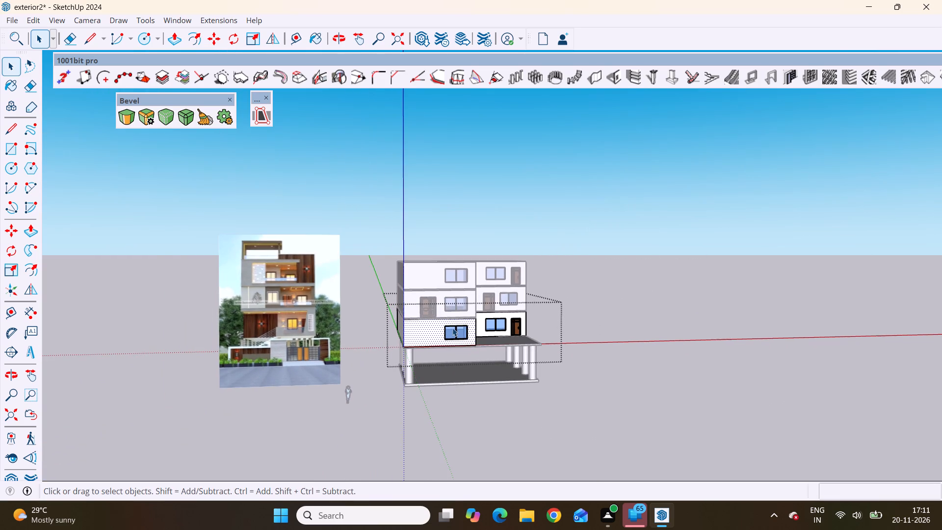
scroll(329, 298, up, 4)
middle_drag(383, 267, 365, 269)
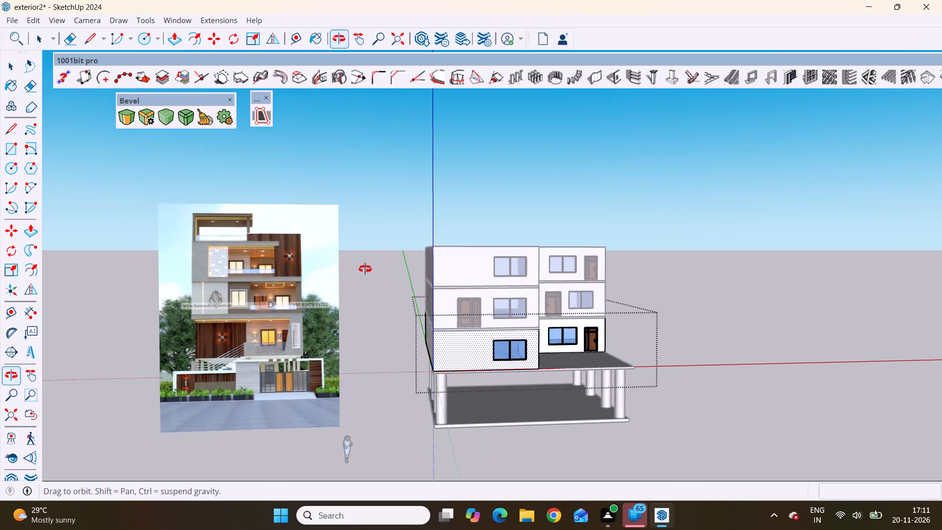
middle_drag(365, 269, 302, 245)
scroll(289, 256, down, 3)
middle_drag(403, 327, 466, 353)
scroll(401, 323, up, 4)
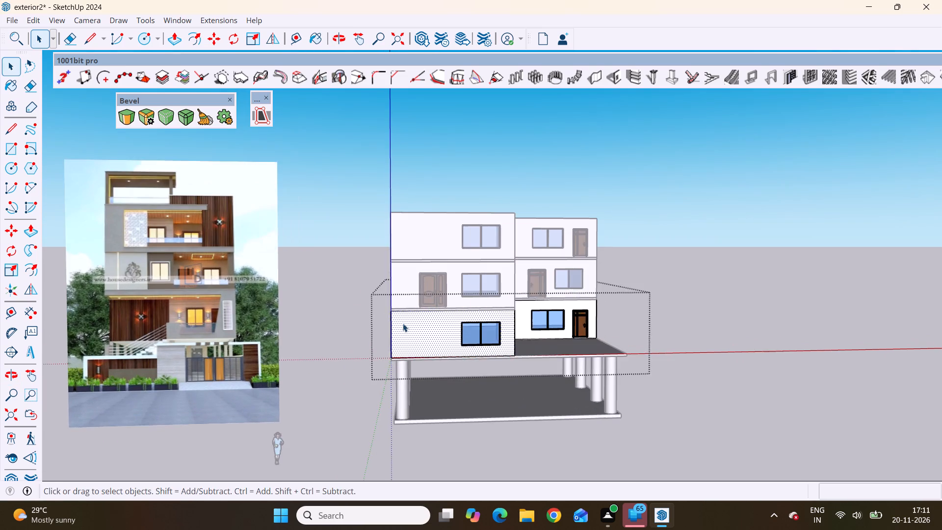
middle_drag(403, 323, 422, 327)
scroll(432, 332, up, 2)
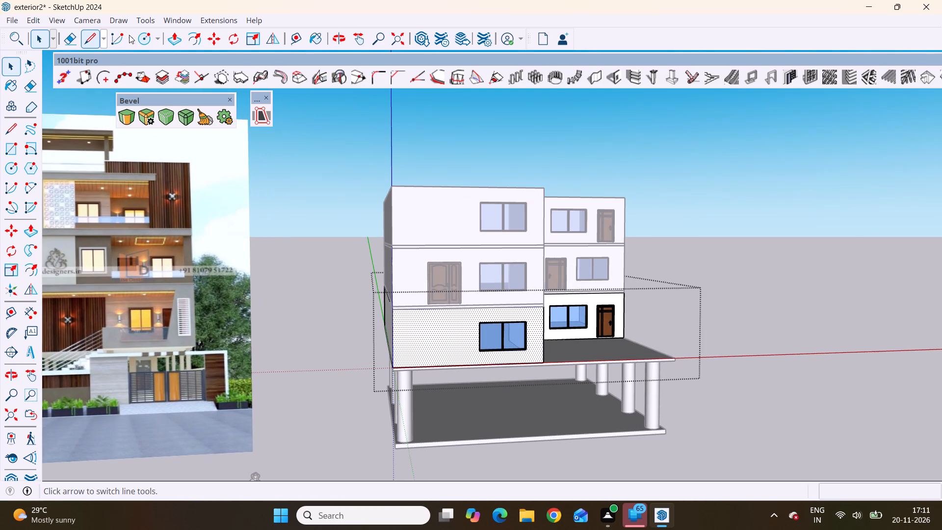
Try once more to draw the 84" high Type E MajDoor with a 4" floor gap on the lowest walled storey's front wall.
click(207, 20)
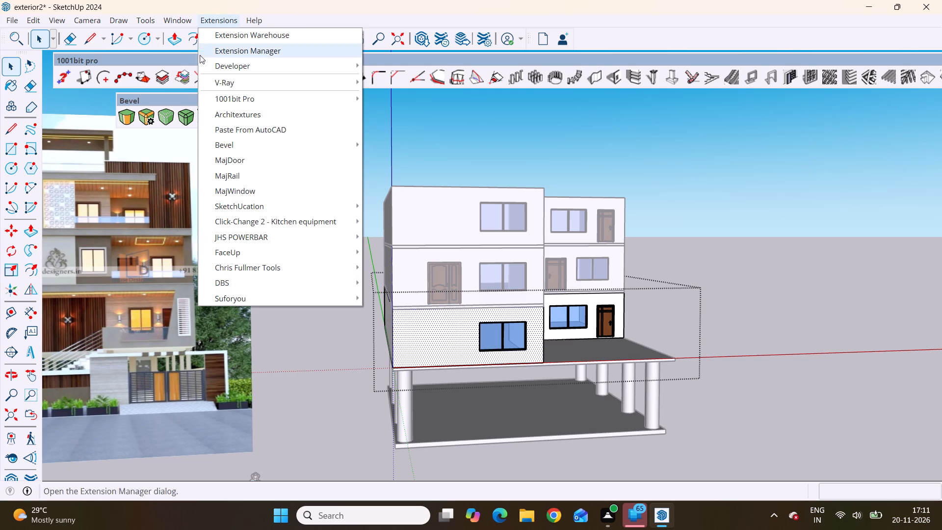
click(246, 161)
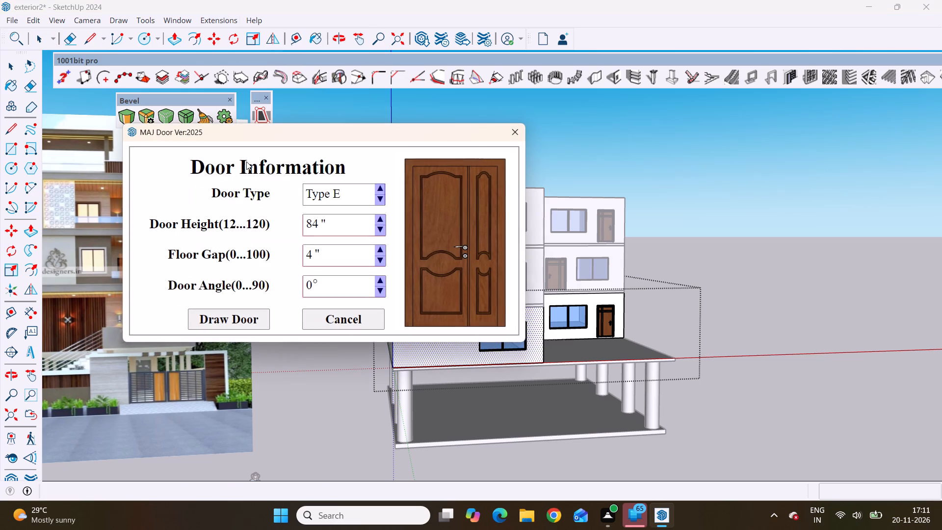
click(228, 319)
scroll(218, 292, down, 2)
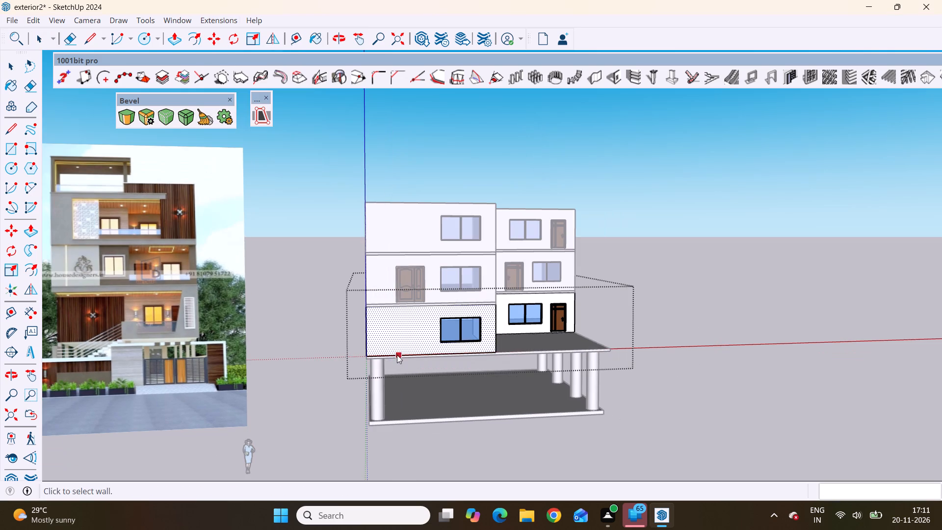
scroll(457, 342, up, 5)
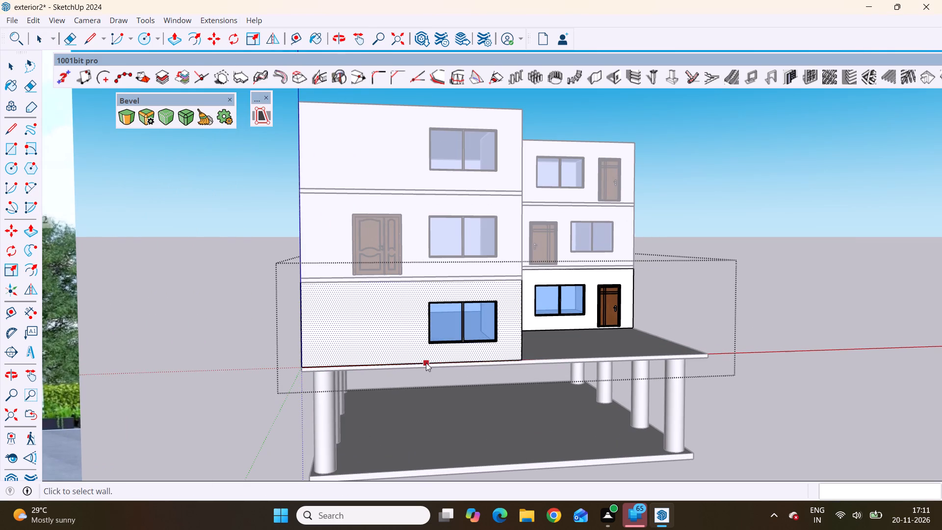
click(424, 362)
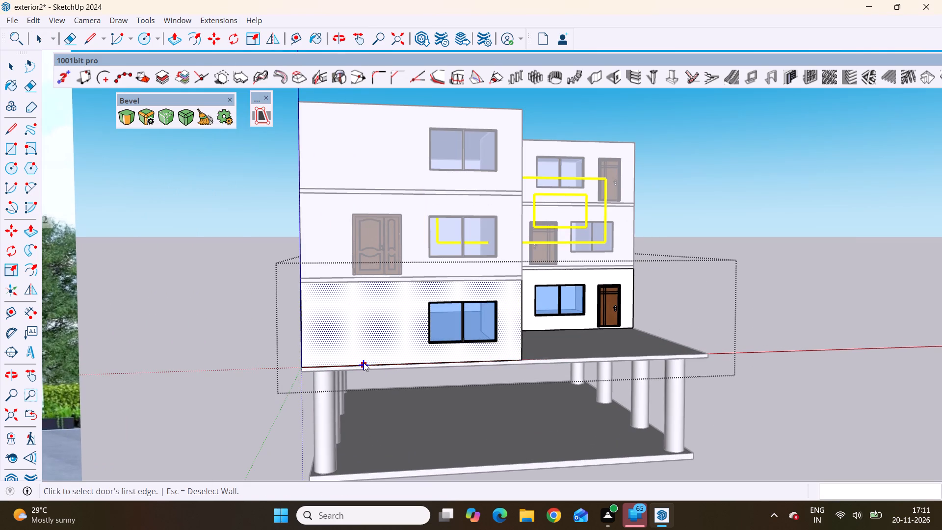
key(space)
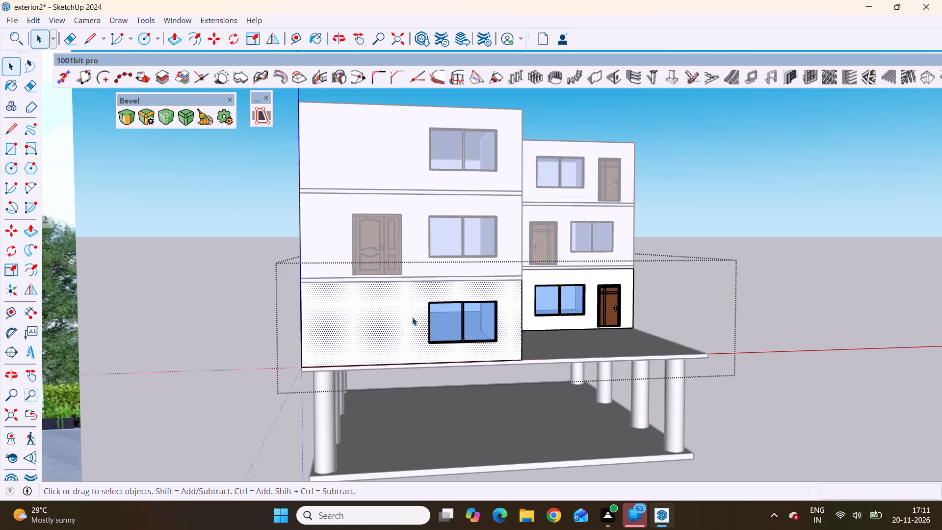
Leave the lowest walled storey's group.
scroll(423, 308, down, 4)
click(215, 222)
Inside the topmost walled storey's group, draw a Type E MajDoor about 5' 5" wide on the front wall, aligned above the middle storey's door.
click(400, 189)
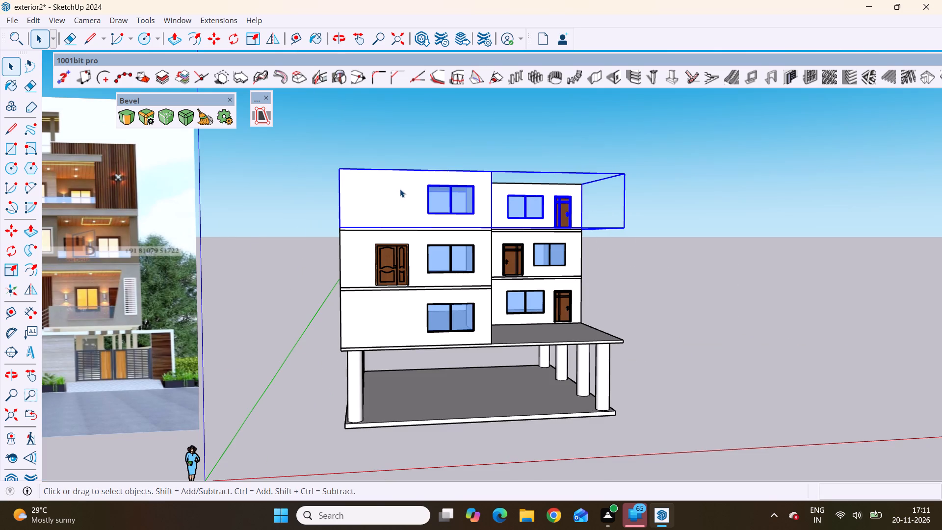
click(397, 199)
click(397, 199)
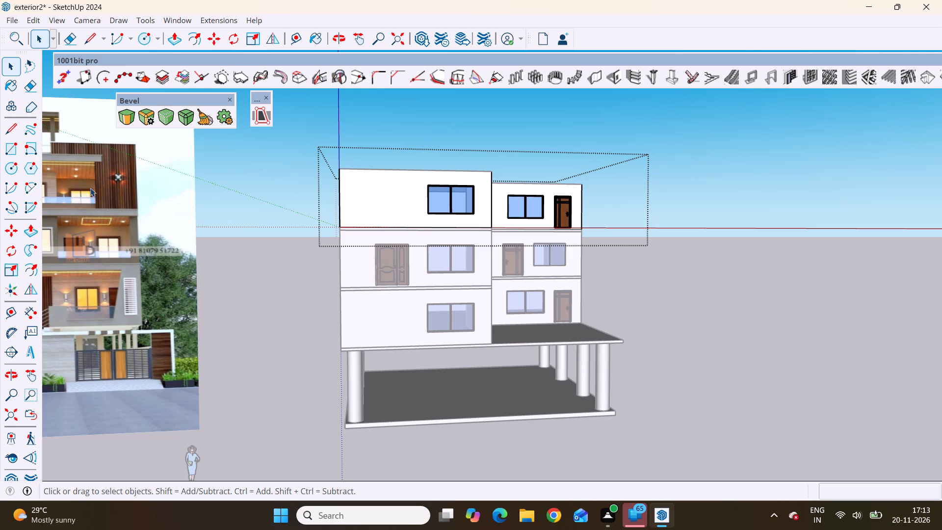
click(227, 20)
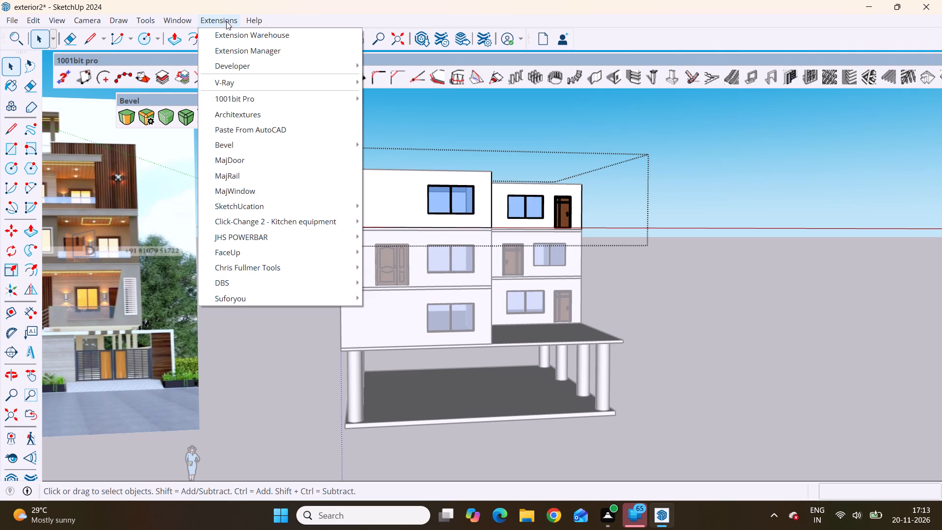
click(247, 160)
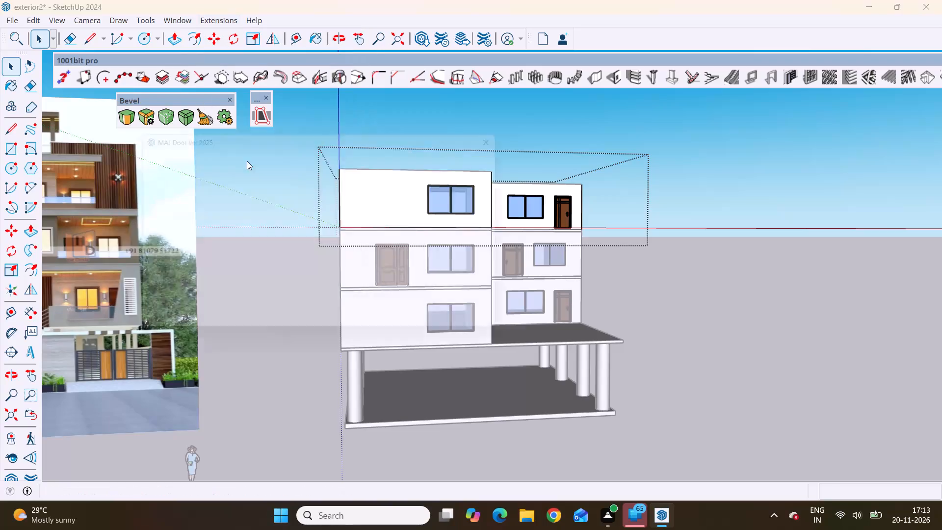
click(207, 322)
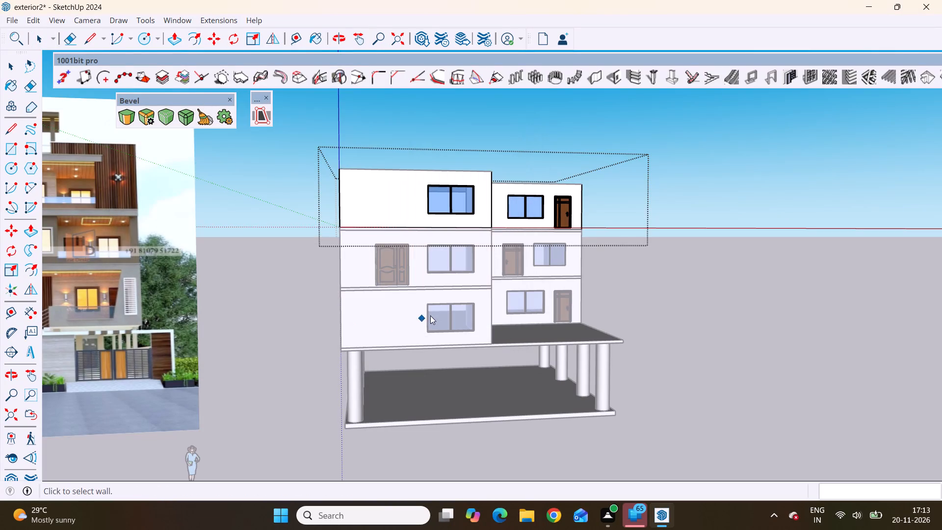
scroll(401, 329, up, 3)
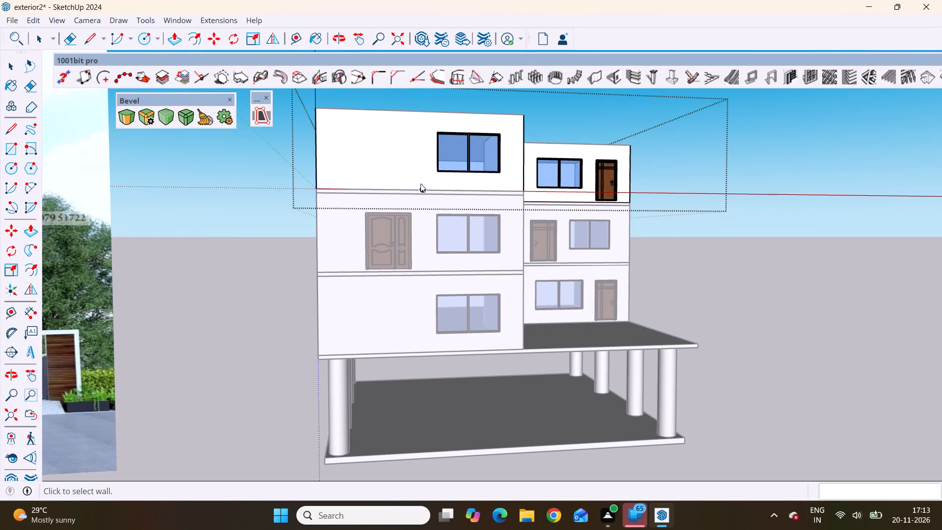
click(422, 190)
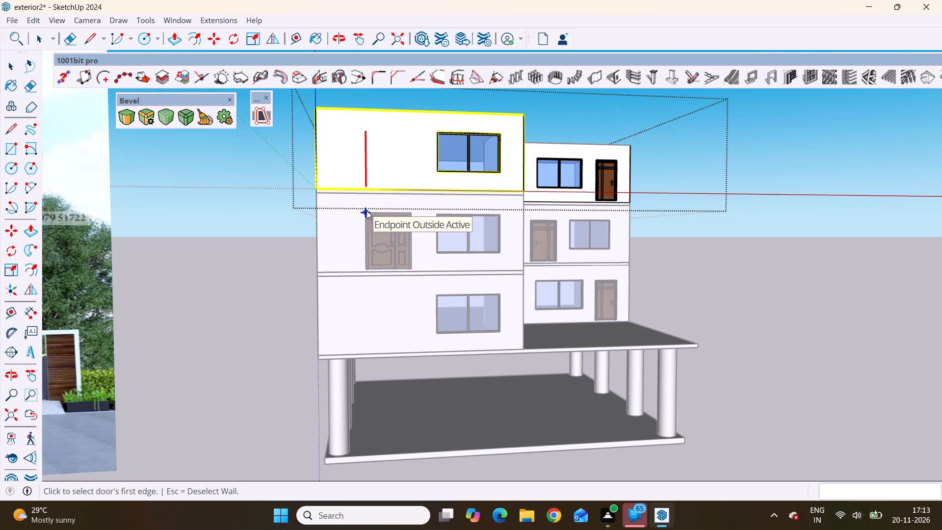
click(365, 185)
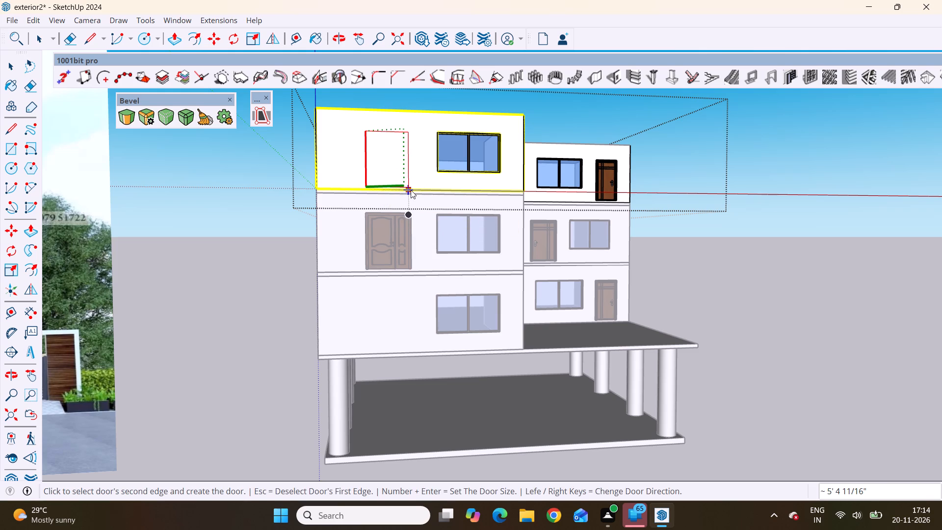
click(411, 190)
scroll(414, 297, down, 3)
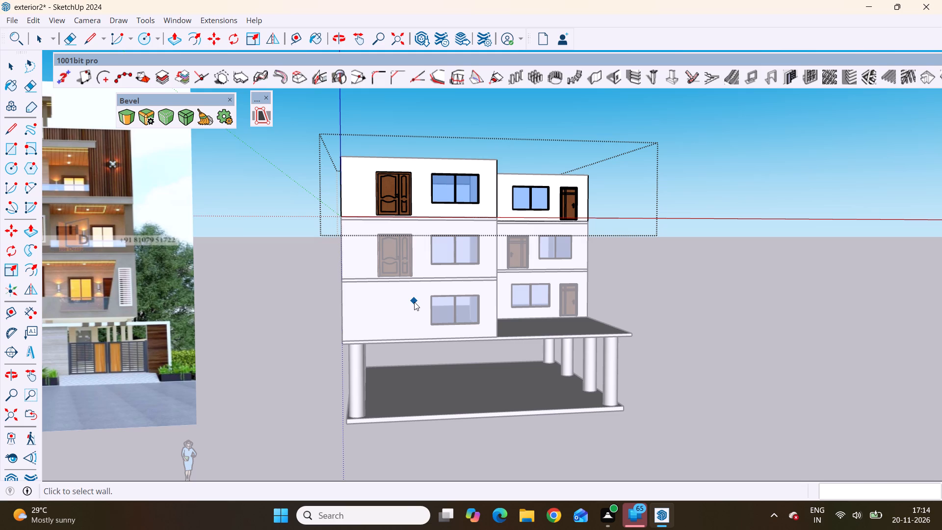
scroll(436, 334, up, 3)
scroll(210, 317, down, 4)
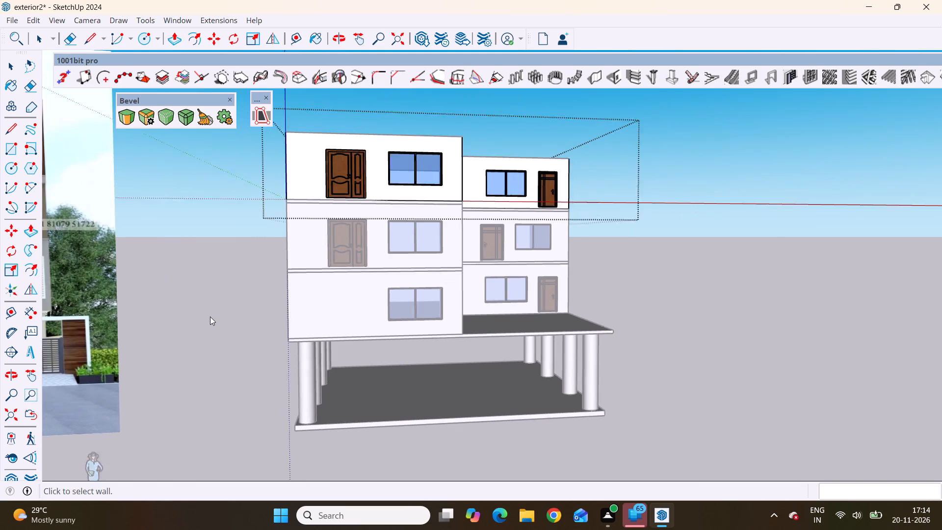
Leave the topmost storey's group and, inside the lowest walled storey's group, select the front wall face beside the window.
key(space)
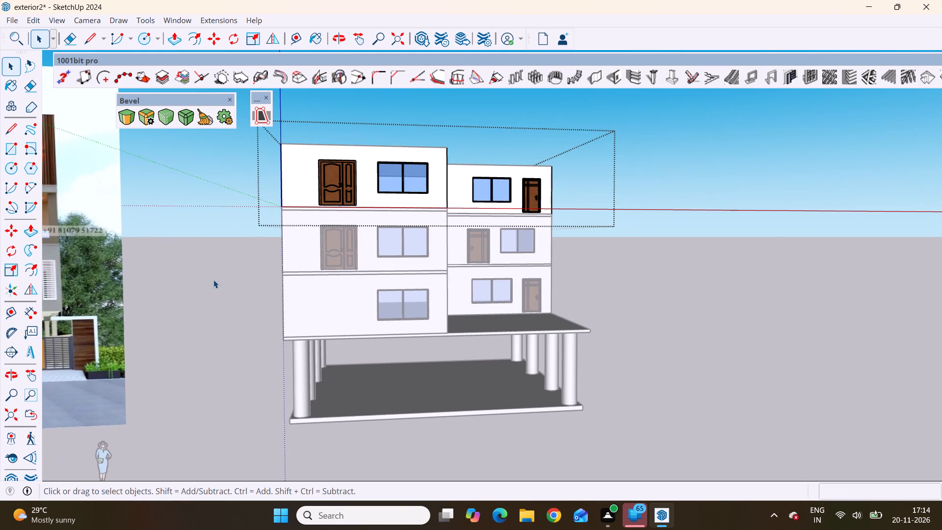
click(314, 317)
click(307, 308)
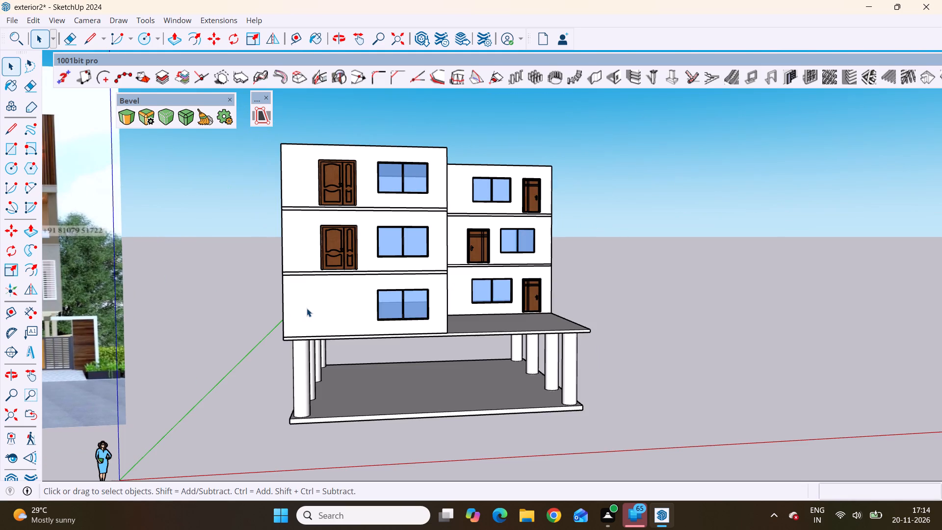
click(307, 307)
double_click(307, 306)
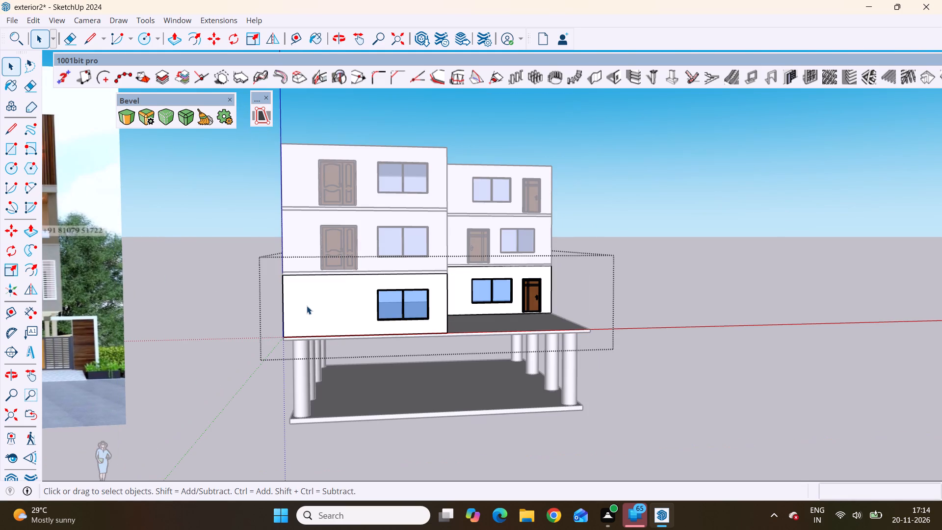
click(307, 306)
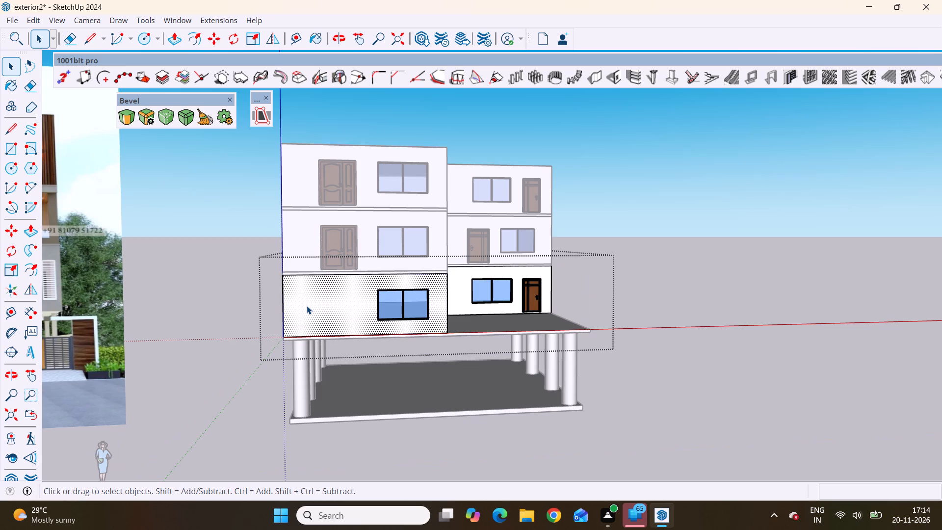
scroll(307, 306, up, 2)
middle_drag(307, 307, 515, 214)
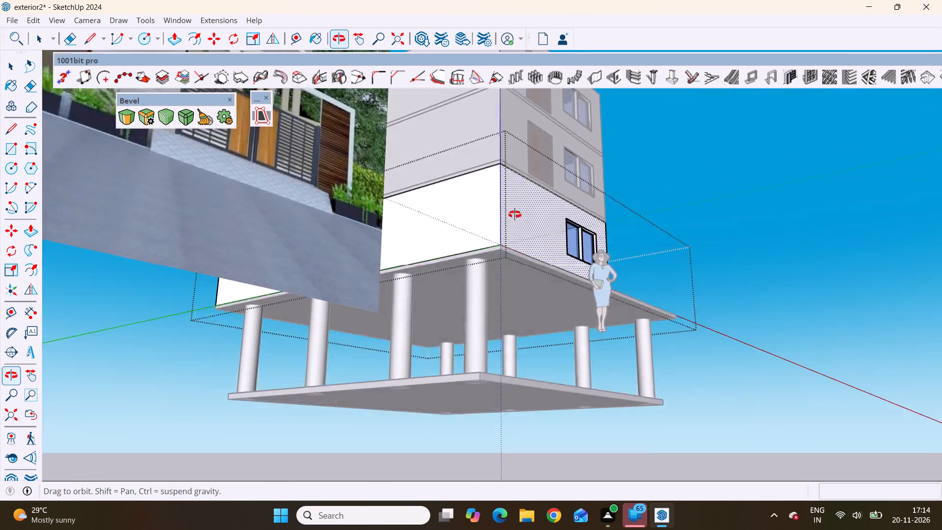
middle_drag(515, 214, 341, 373)
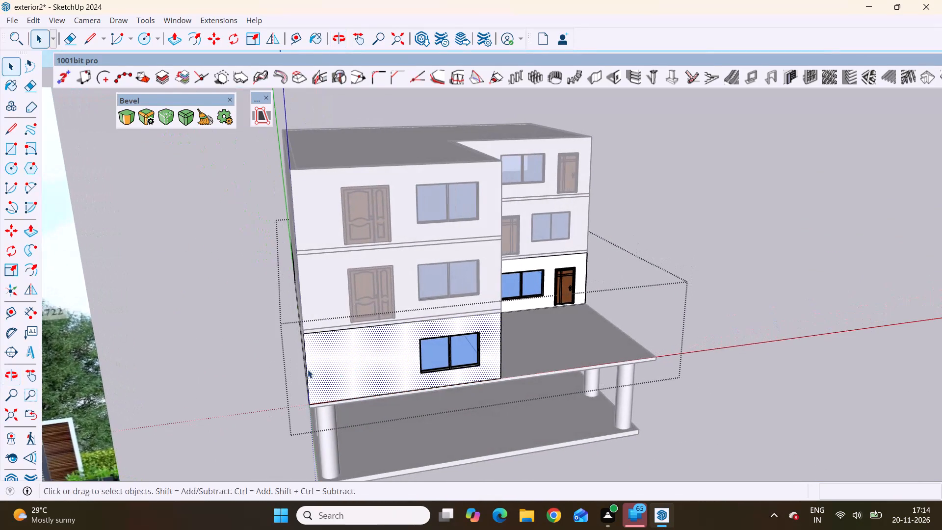
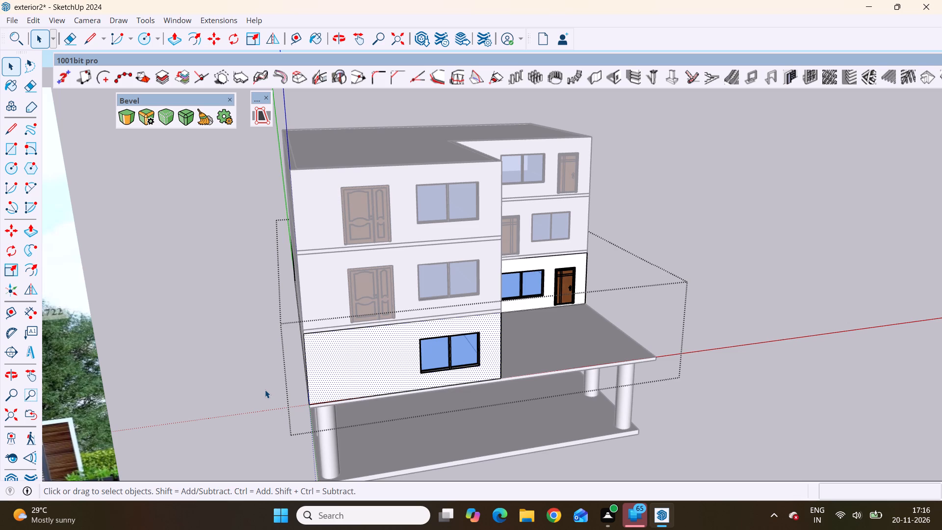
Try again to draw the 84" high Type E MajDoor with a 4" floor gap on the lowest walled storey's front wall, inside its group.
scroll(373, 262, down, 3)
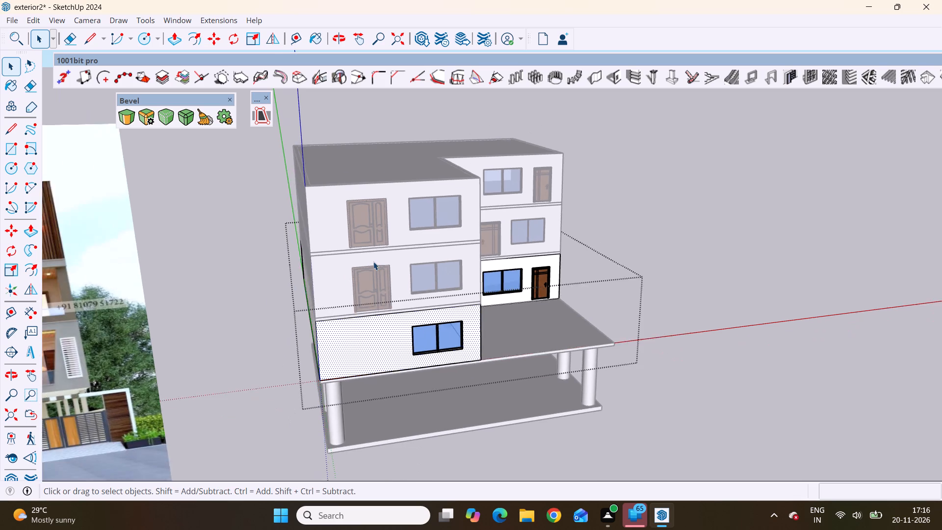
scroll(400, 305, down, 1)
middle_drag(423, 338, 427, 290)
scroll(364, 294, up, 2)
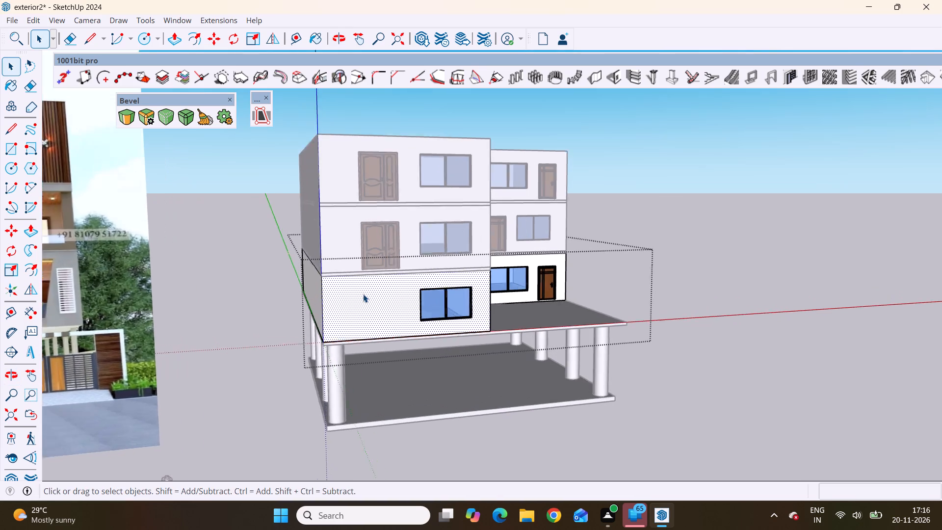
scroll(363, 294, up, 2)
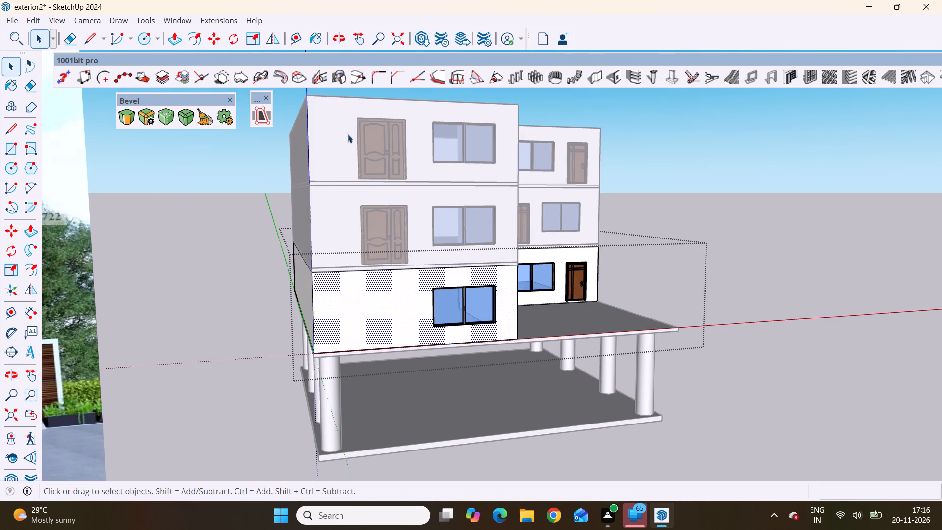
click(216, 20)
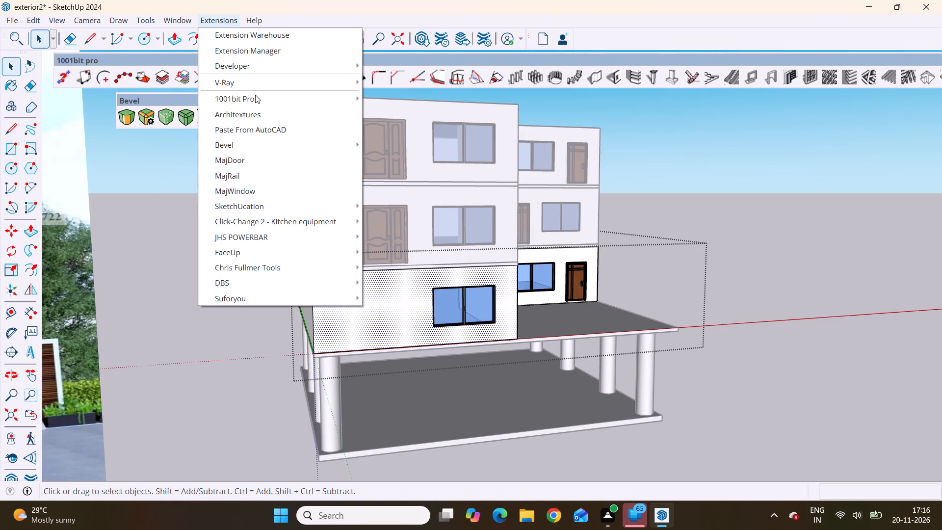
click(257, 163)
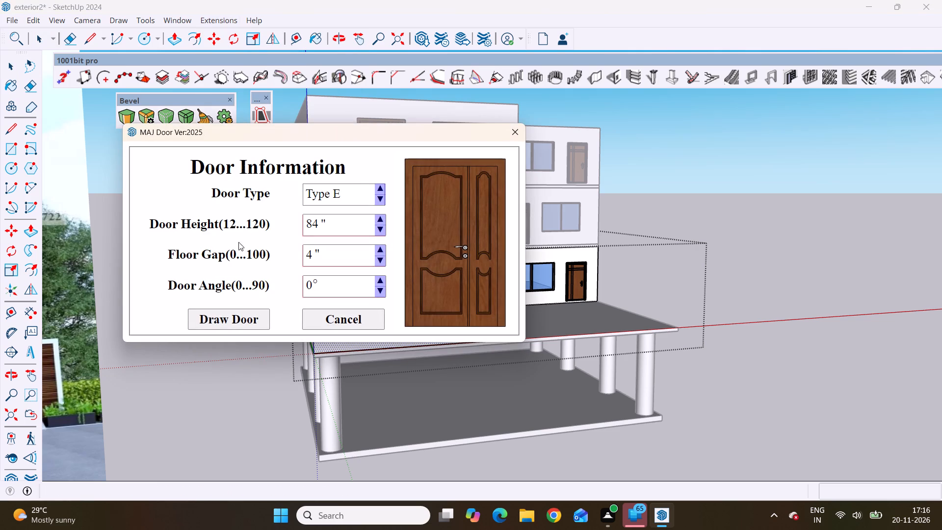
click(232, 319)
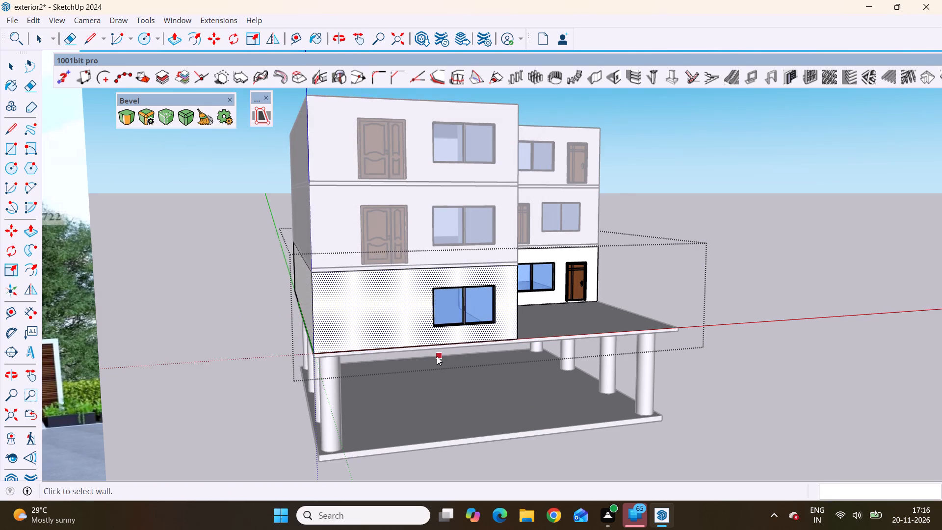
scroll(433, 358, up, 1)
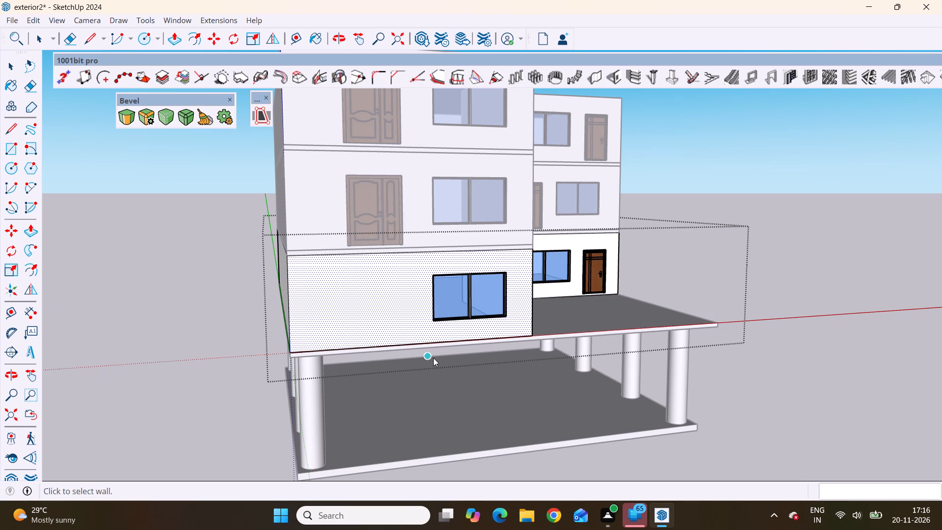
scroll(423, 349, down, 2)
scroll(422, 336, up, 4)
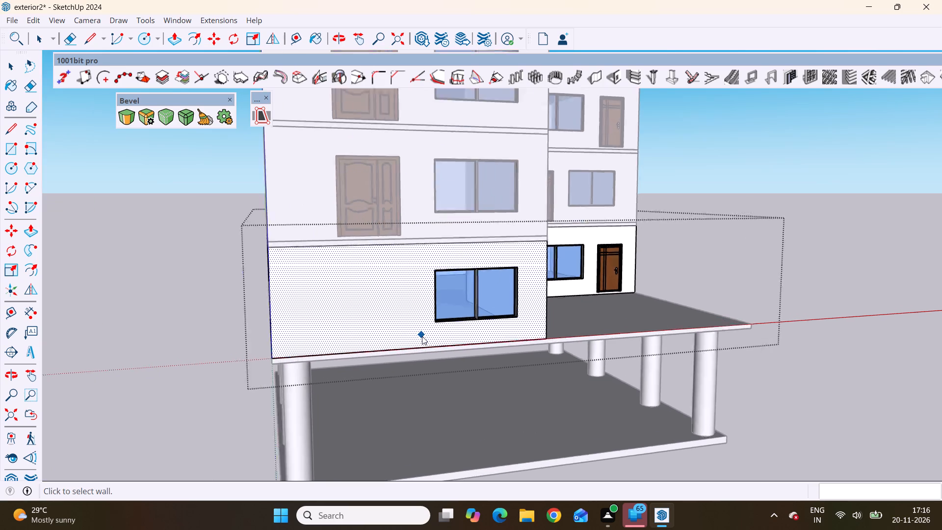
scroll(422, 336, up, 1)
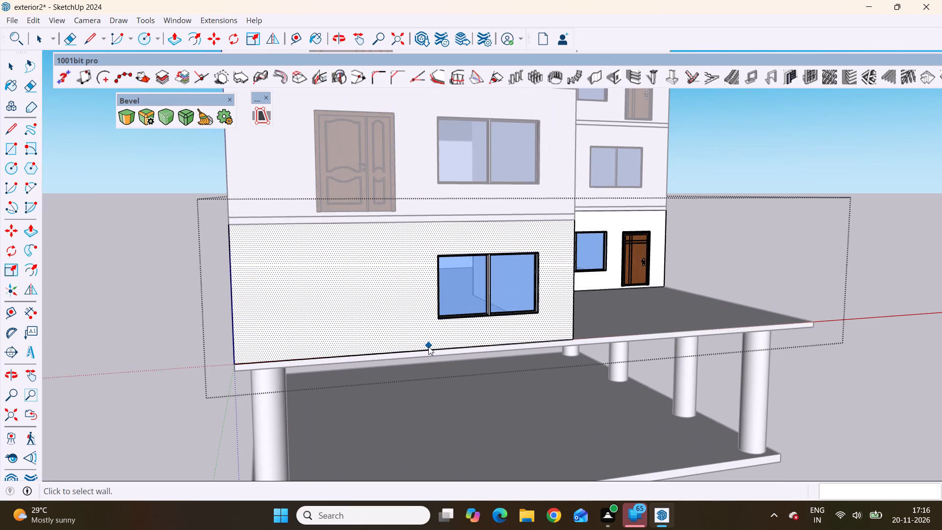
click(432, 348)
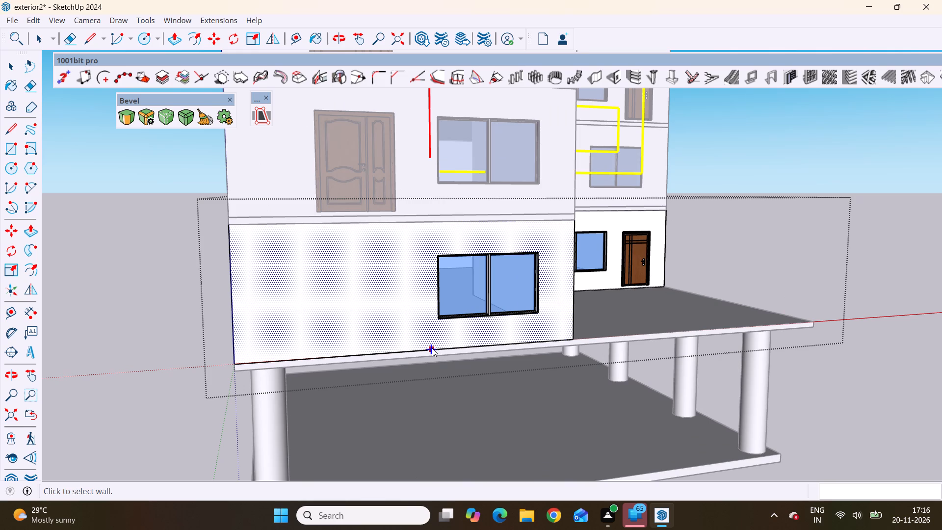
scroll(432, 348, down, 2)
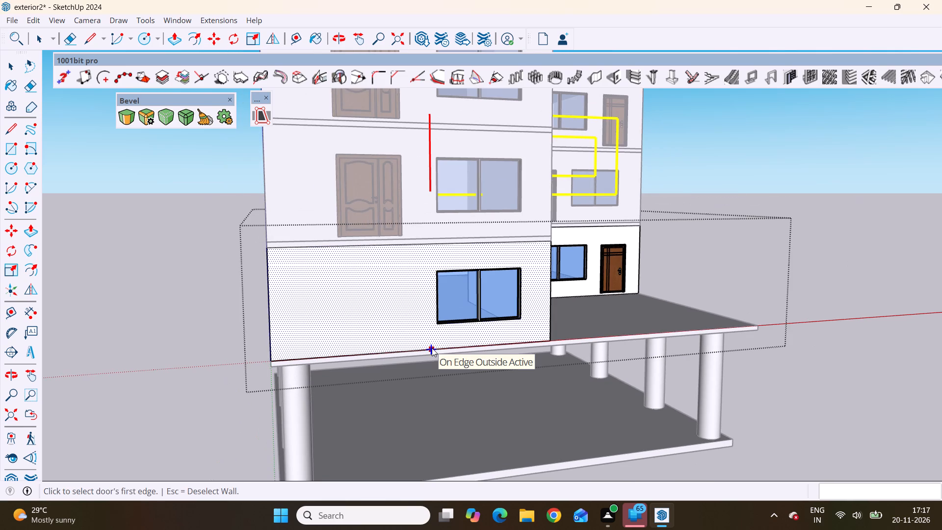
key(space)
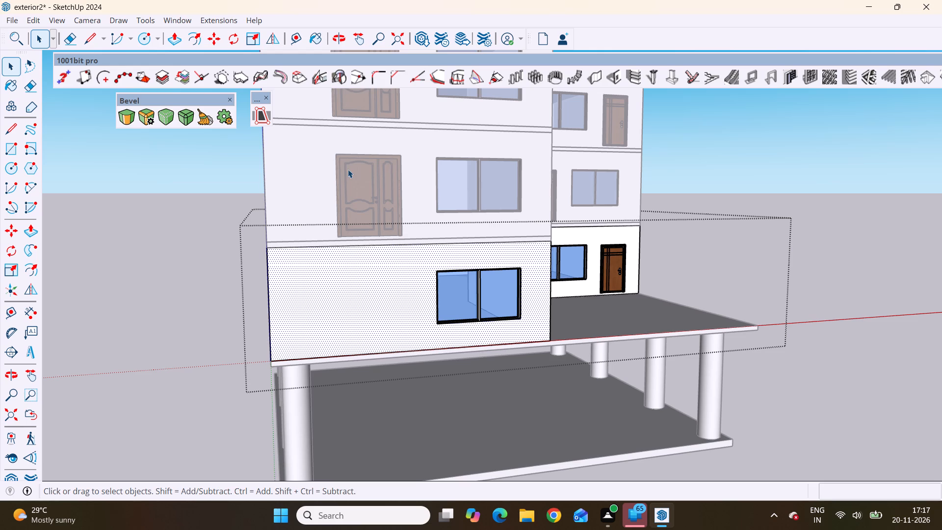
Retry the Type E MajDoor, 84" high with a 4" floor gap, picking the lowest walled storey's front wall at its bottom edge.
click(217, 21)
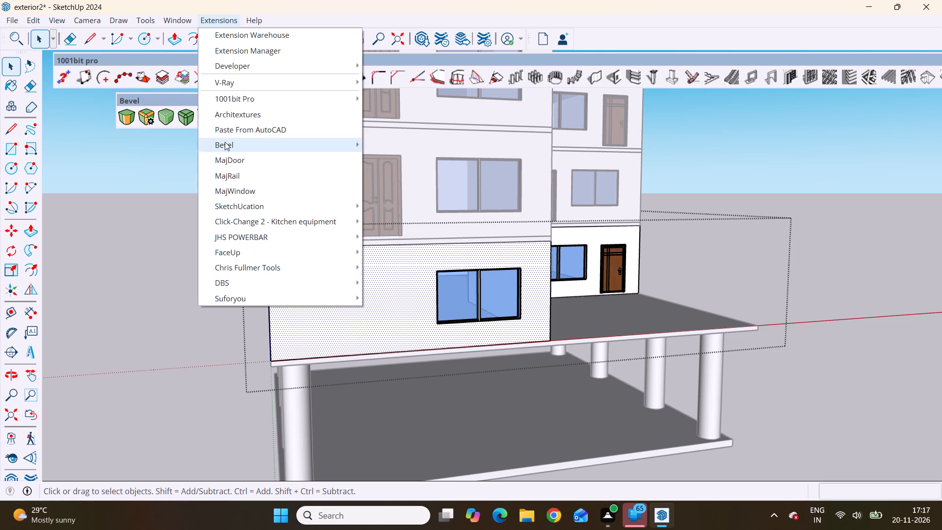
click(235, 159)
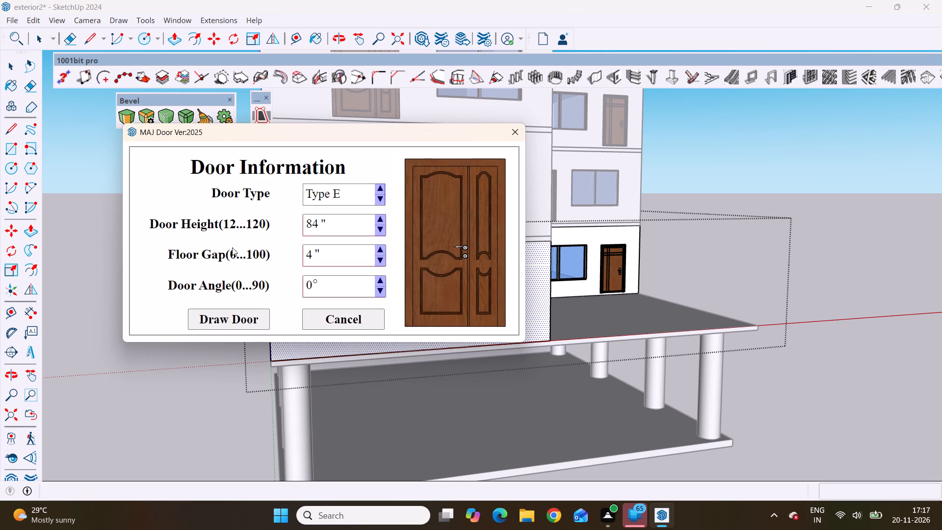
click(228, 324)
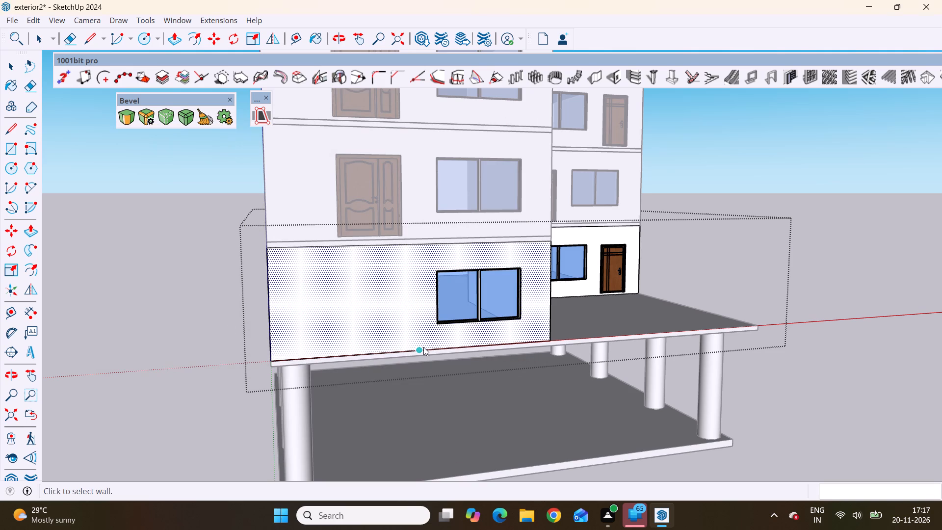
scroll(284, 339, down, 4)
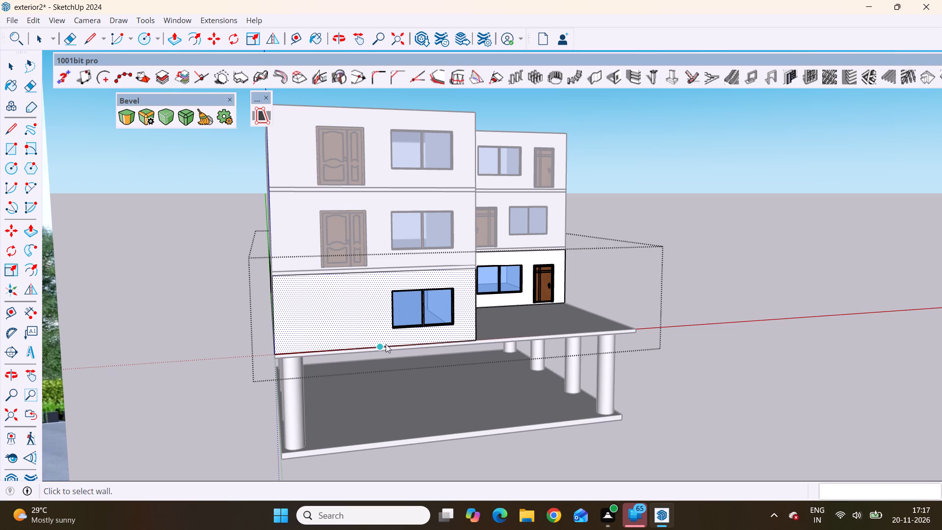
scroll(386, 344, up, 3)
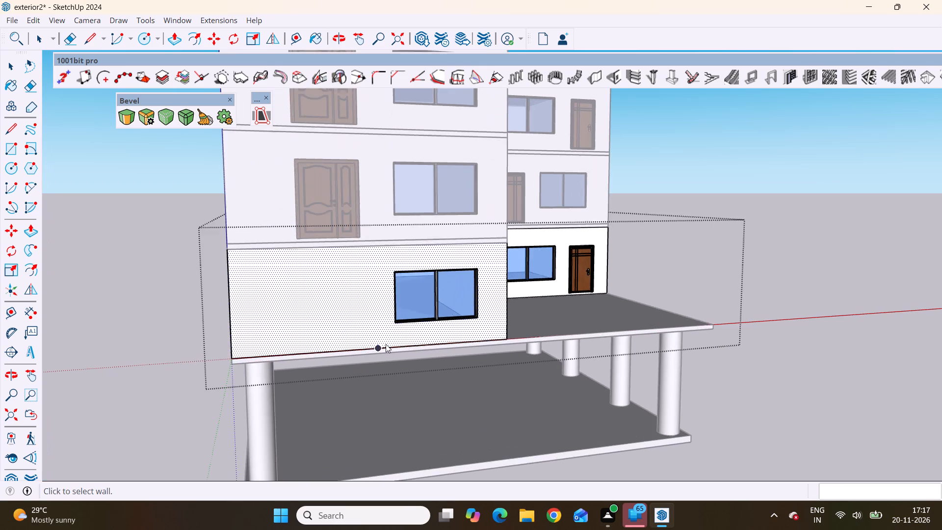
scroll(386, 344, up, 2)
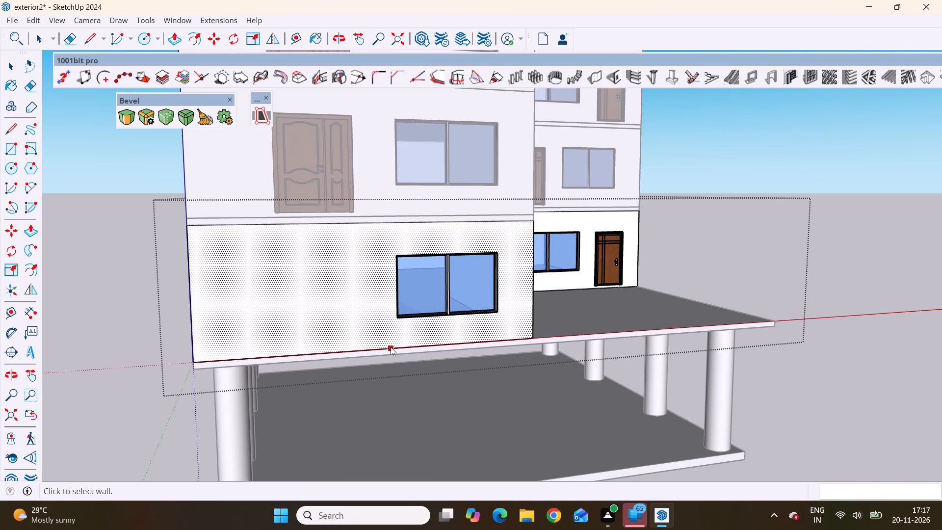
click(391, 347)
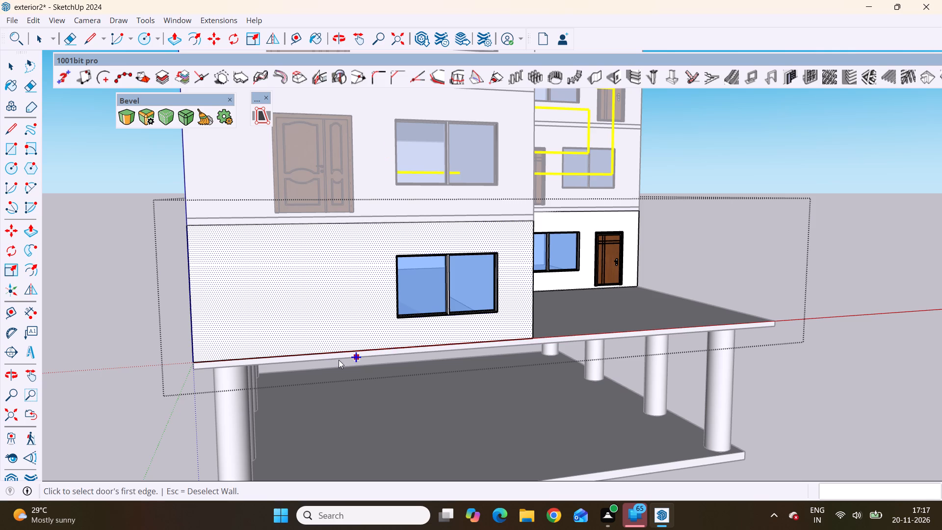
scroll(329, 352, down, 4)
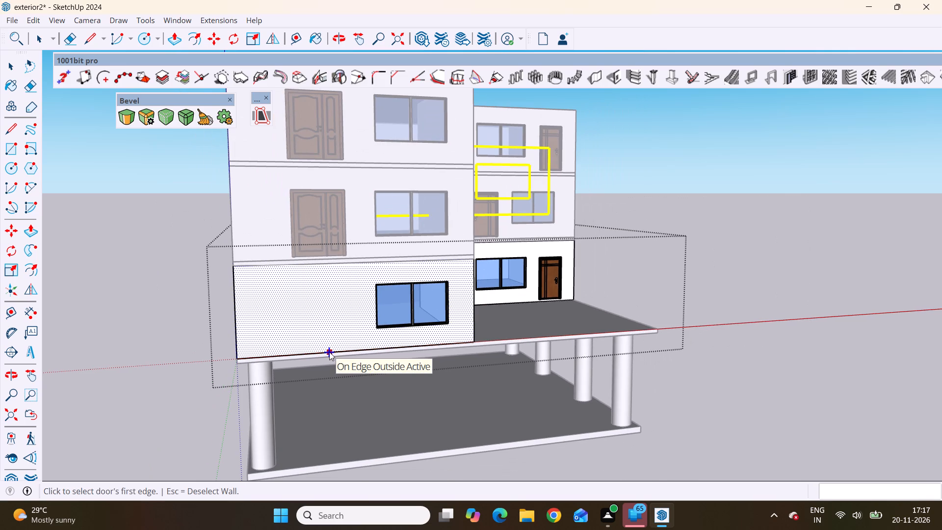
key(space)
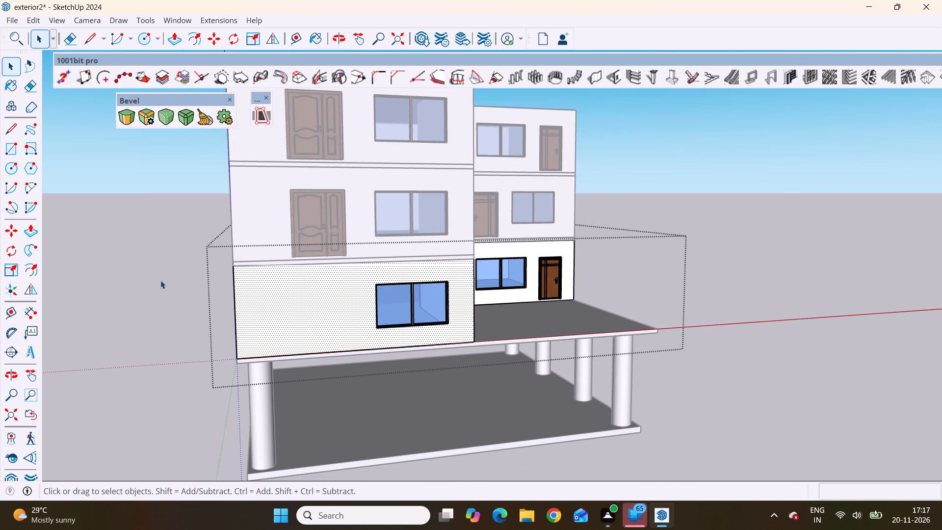
Leave the lowest walled storey's group and draw a Type E MajDoor about 5' 6" wide on its front wall, aligned below the middle storey's door.
click(160, 279)
click(314, 343)
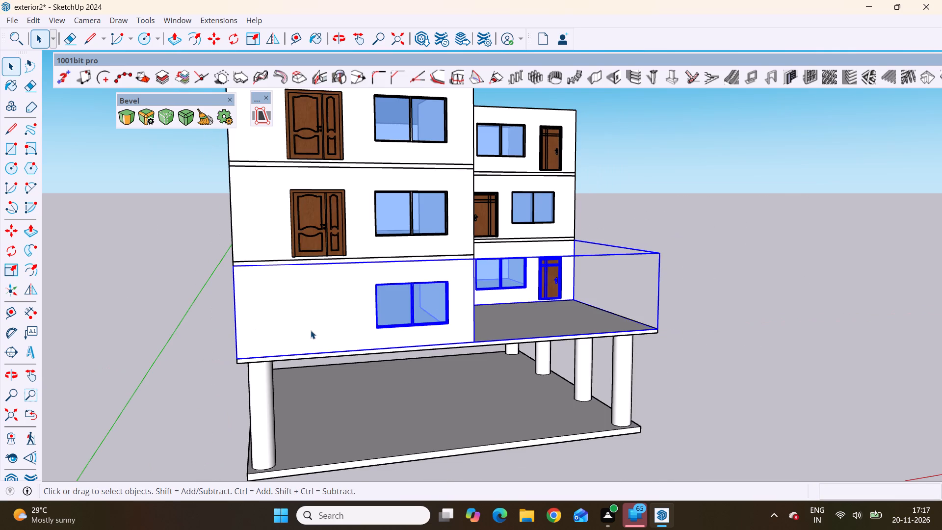
click(311, 330)
click(311, 329)
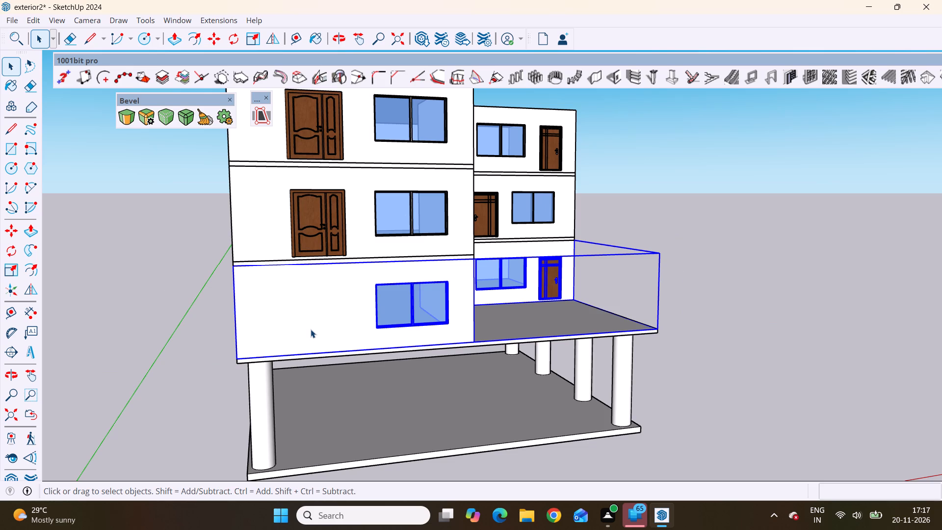
click(311, 328)
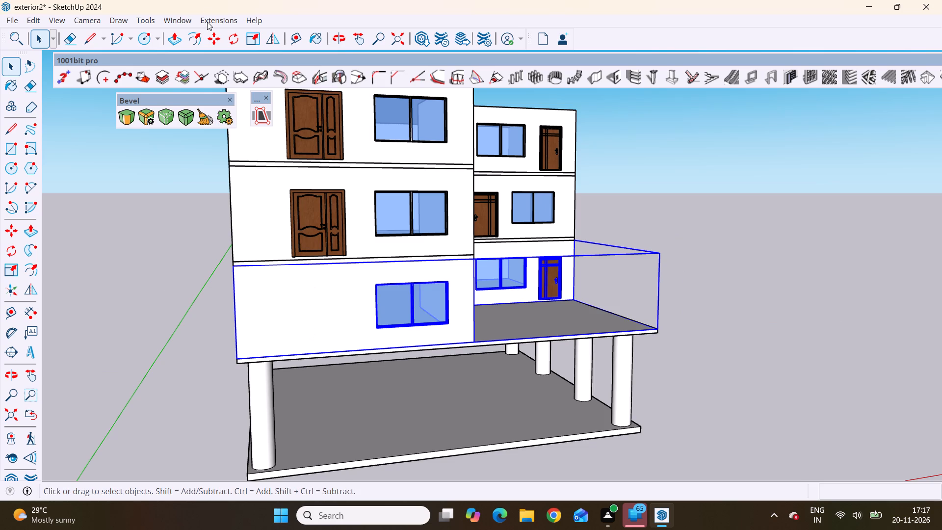
click(216, 22)
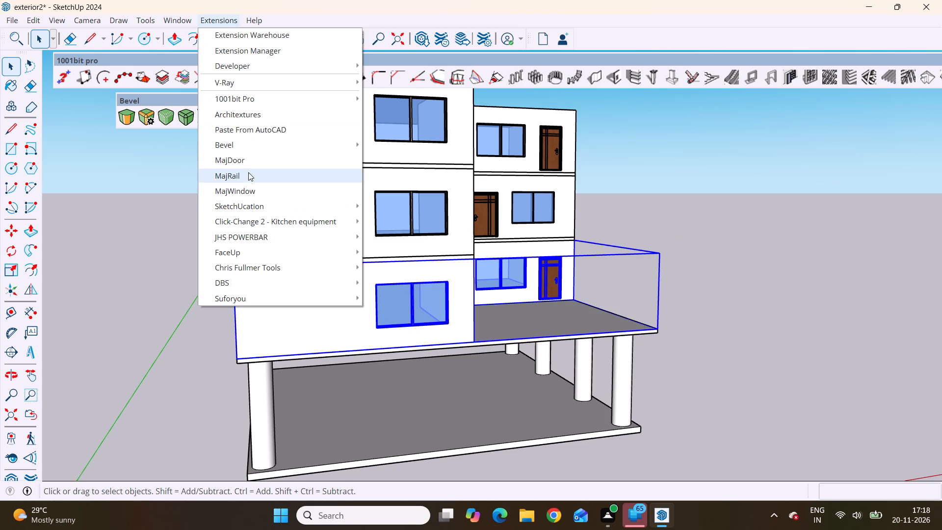
click(245, 164)
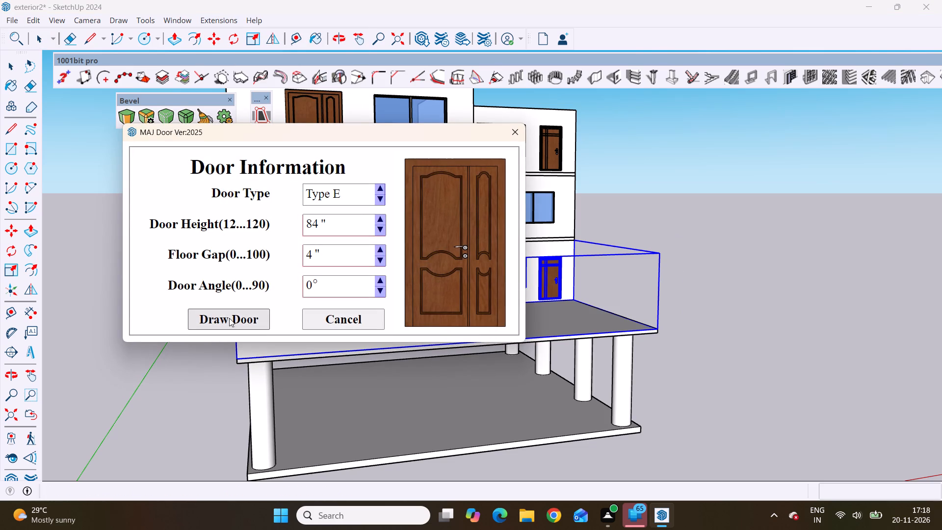
click(228, 320)
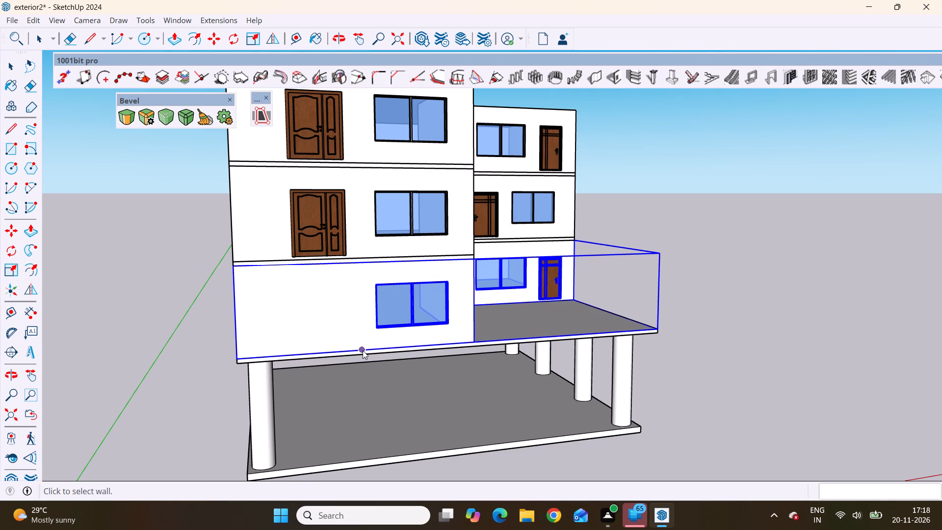
click(363, 350)
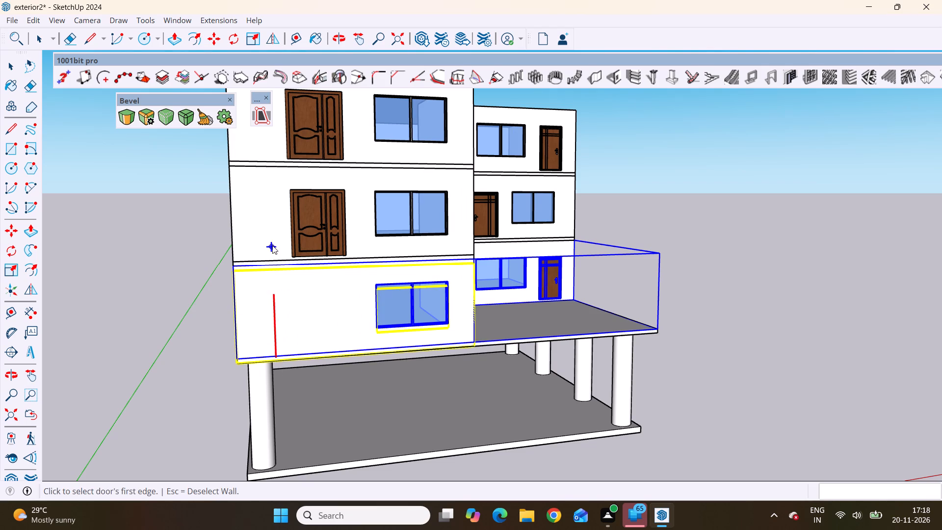
click(294, 258)
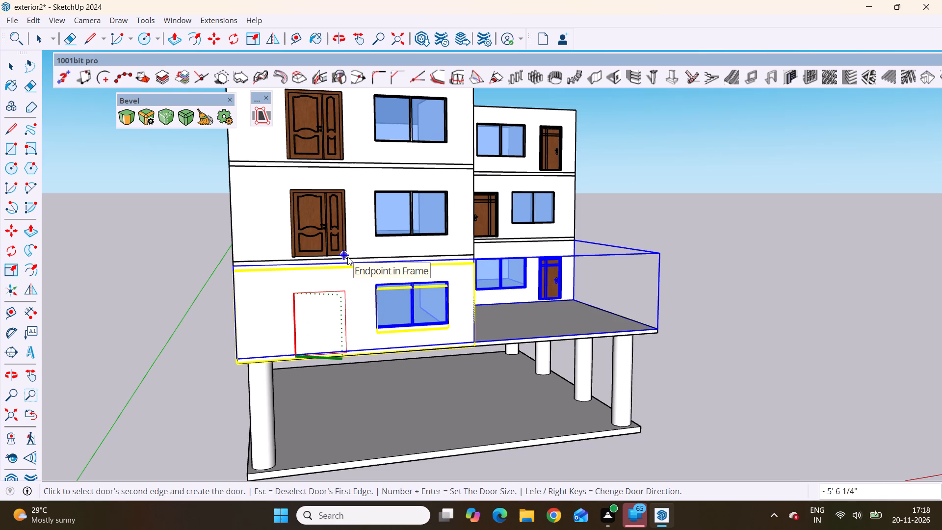
click(347, 257)
Examine the new lowest-storey door closely, especially its frame and panels where they meet the wall base and floor slab.
scroll(299, 355, up, 8)
middle_drag(310, 349, 455, 307)
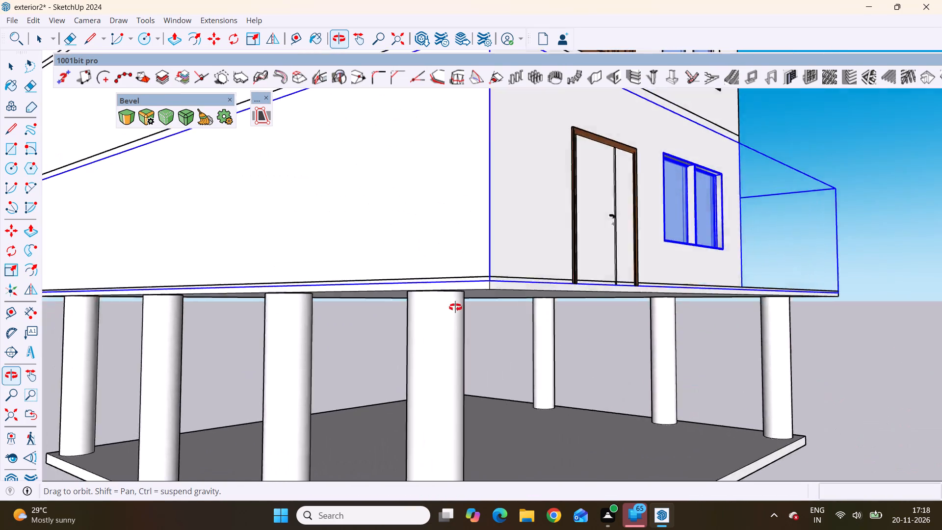
middle_drag(455, 307, 438, 342)
scroll(438, 343, up, 1)
scroll(387, 280, down, 3)
scroll(474, 363, up, 3)
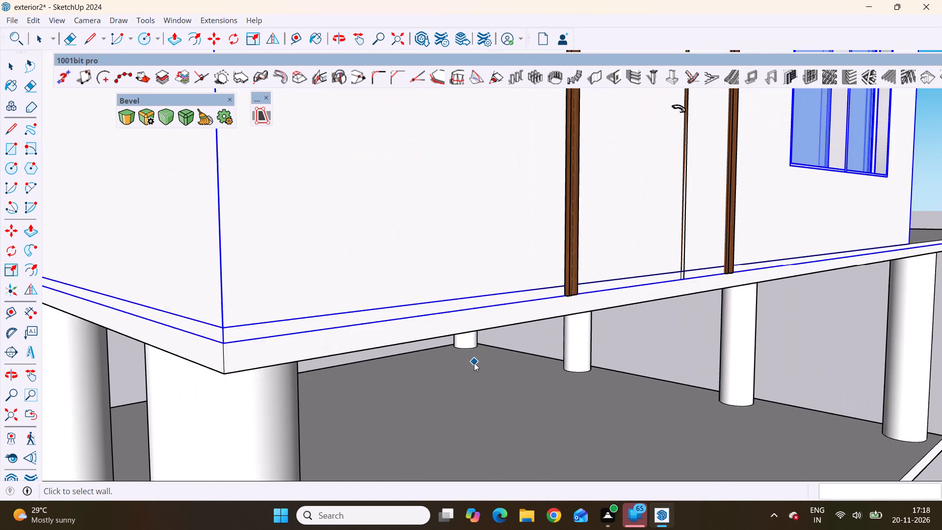
scroll(344, 289, down, 3)
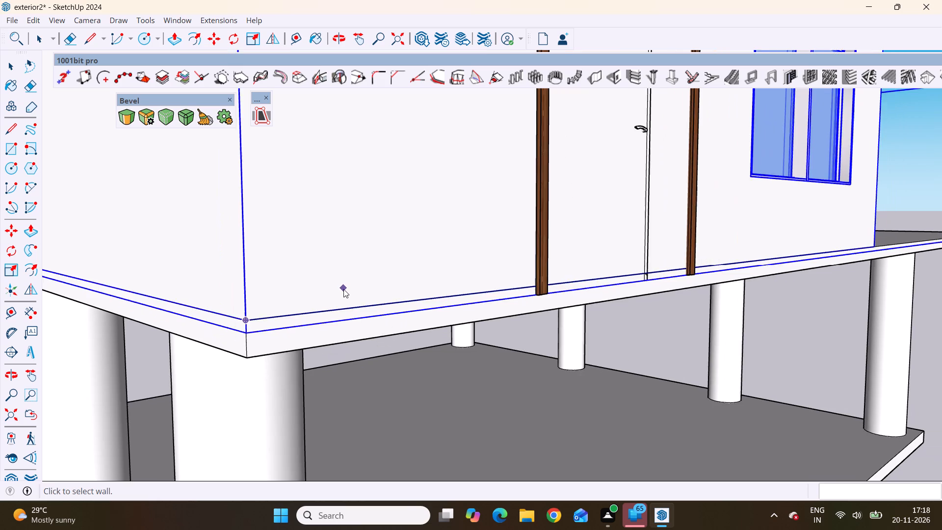
scroll(341, 289, down, 11)
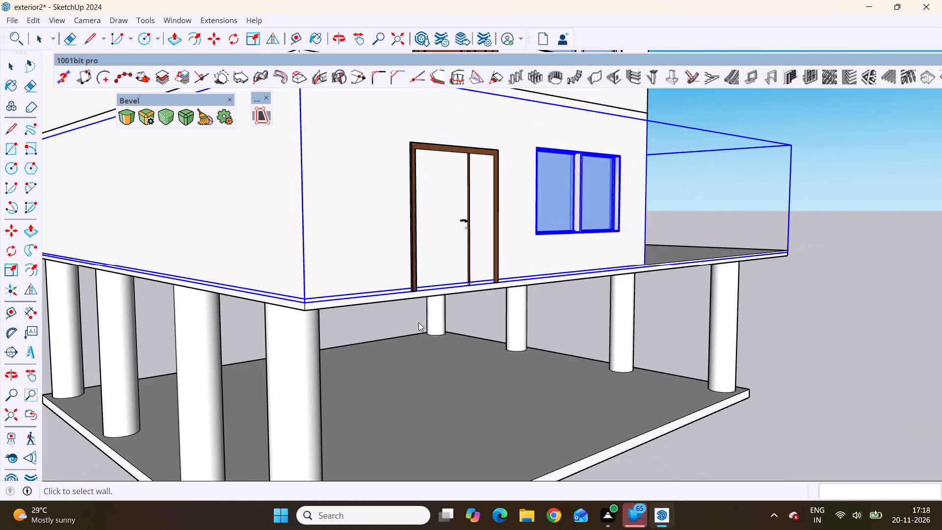
scroll(419, 322, up, 5)
scroll(366, 178, up, 5)
scroll(366, 178, down, 4)
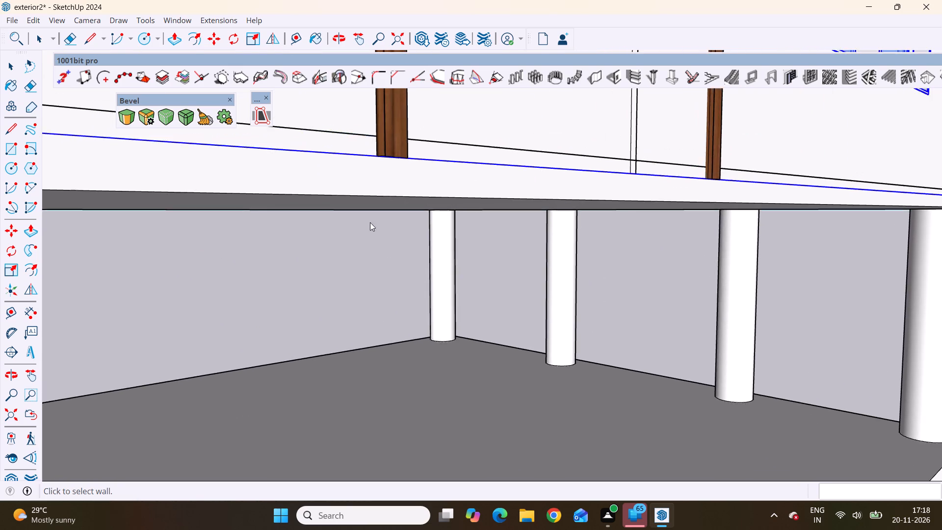
scroll(370, 222, down, 2)
middle_drag(378, 241, 370, 252)
scroll(373, 213, down, 3)
scroll(430, 274, up, 5)
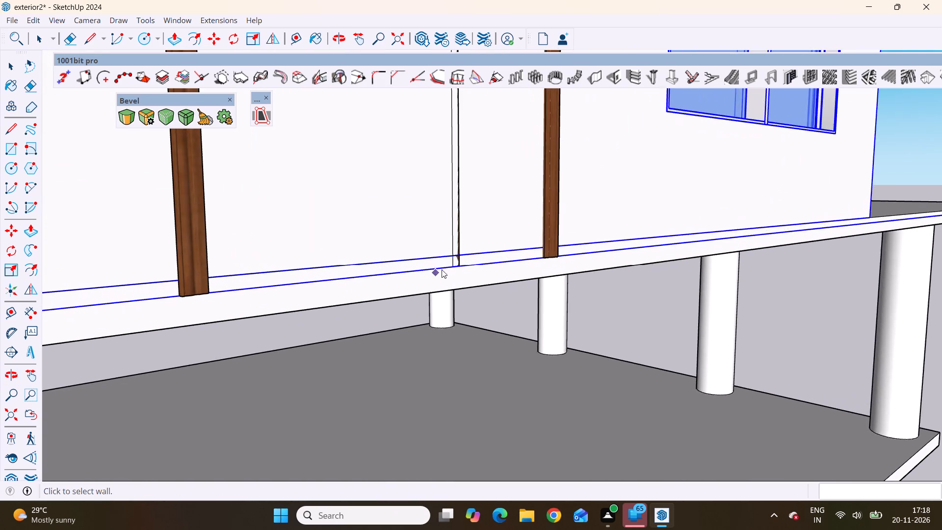
Leave the door command and examine the lowest walled storey's front door against the middle storey's door and the slab edge.
scroll(458, 262, down, 10)
key(space)
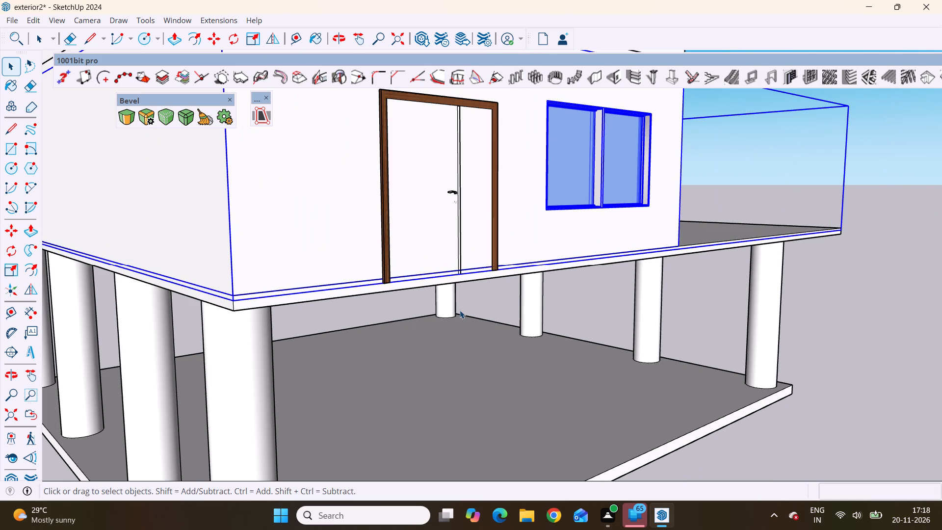
click(460, 310)
scroll(387, 279, up, 9)
middle_drag(386, 278, 442, 345)
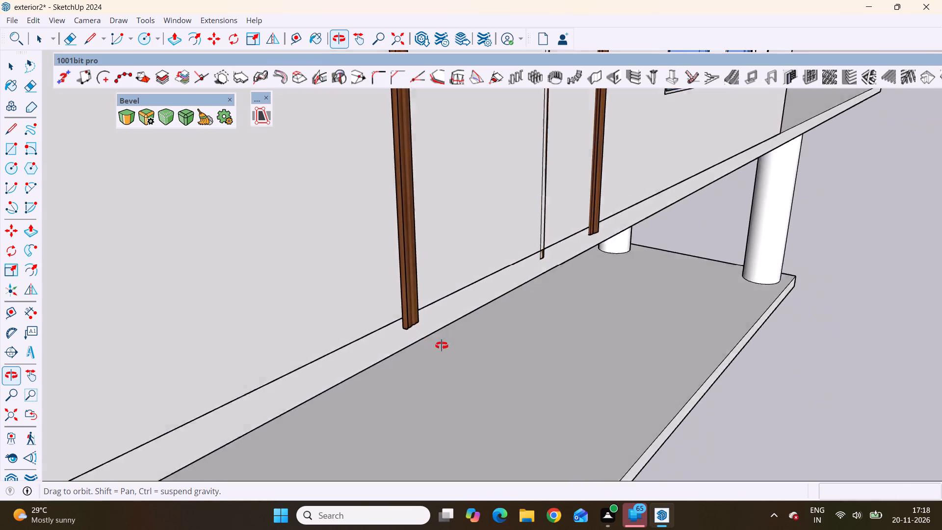
middle_drag(442, 345, 405, 295)
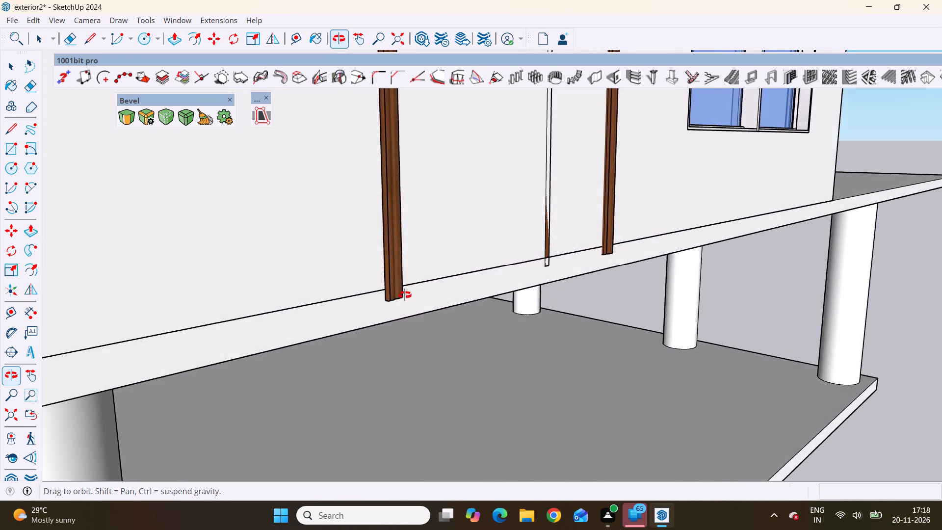
middle_drag(405, 295, 383, 324)
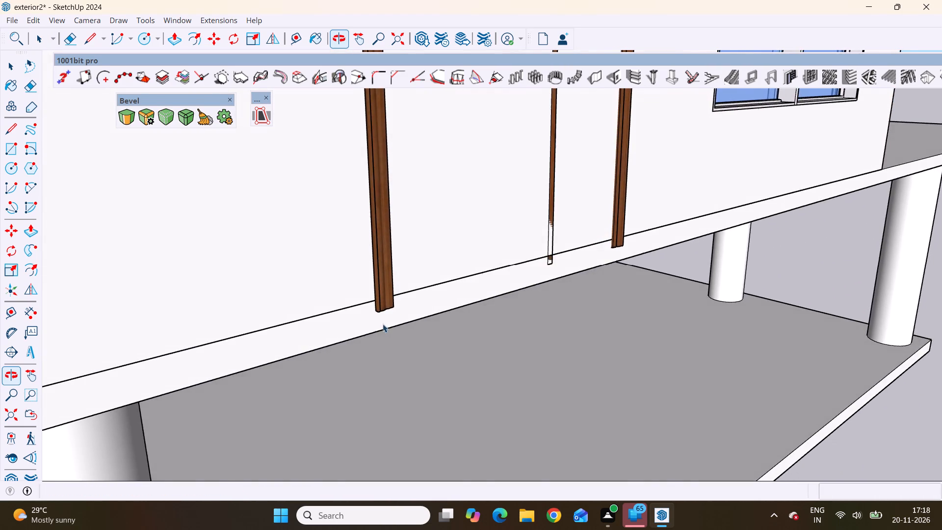
scroll(373, 317, down, 14)
scroll(437, 354, down, 2)
middle_drag(443, 348, 435, 349)
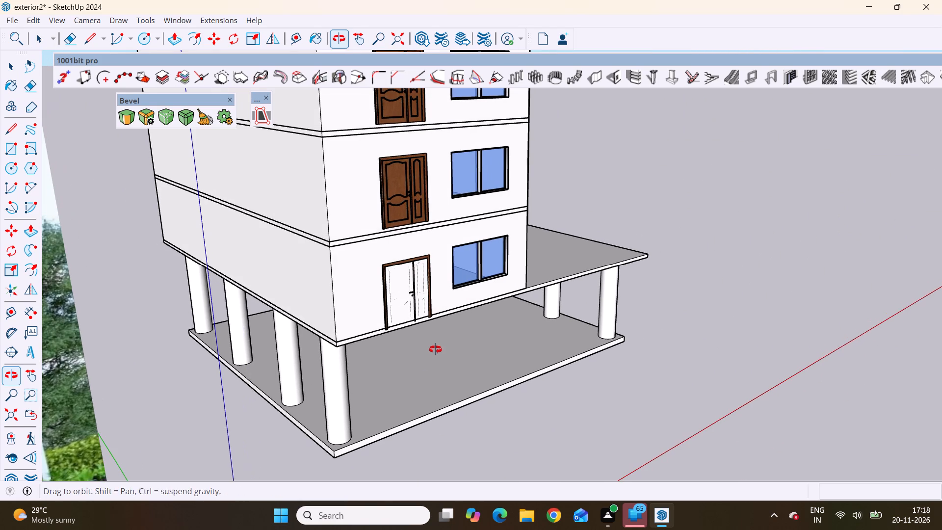
middle_drag(435, 349, 435, 350)
middle_click(435, 350)
scroll(384, 218, up, 9)
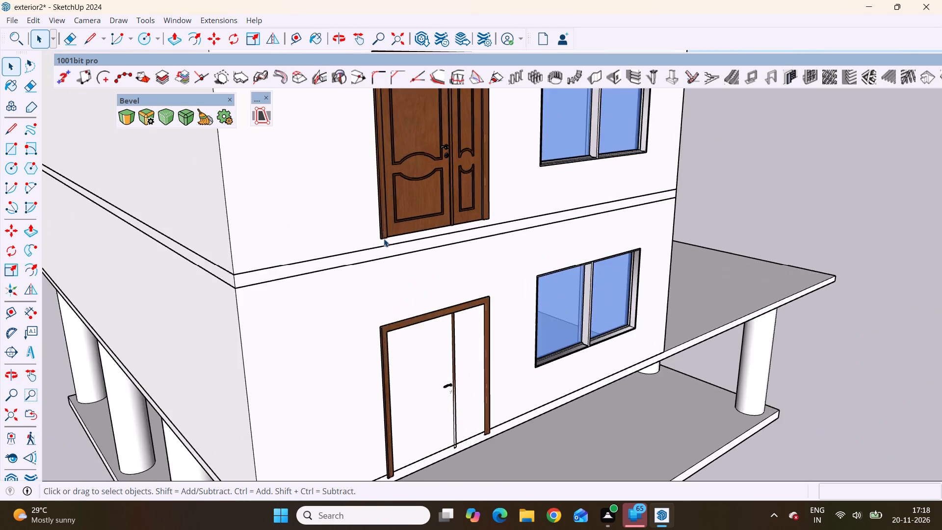
scroll(384, 238, up, 11)
scroll(384, 238, down, 17)
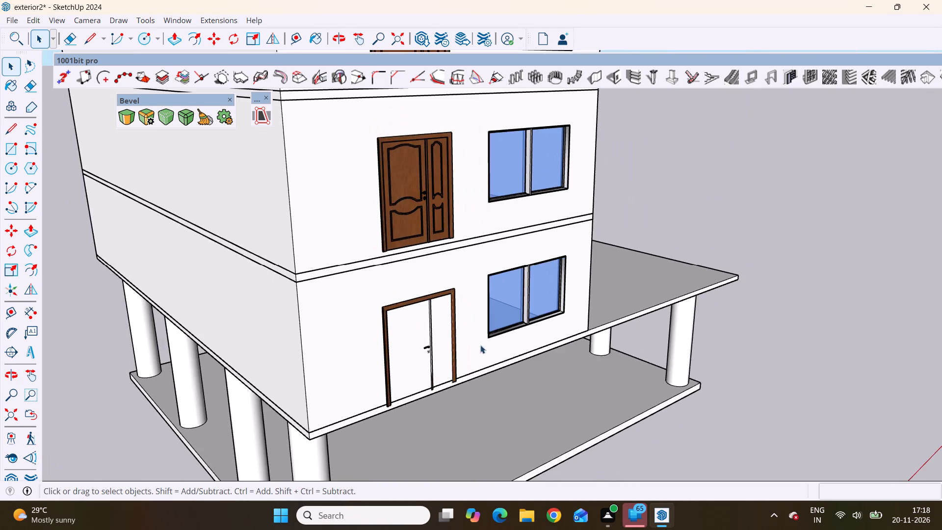
middle_drag(498, 352, 413, 319)
scroll(263, 273, up, 3)
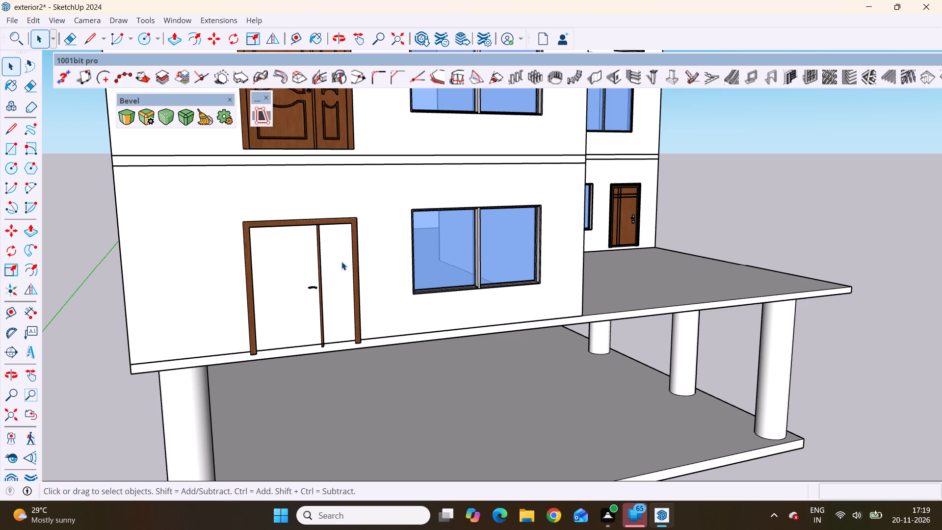
Undo the door drawn on the lowest walled storey's front wall.
key(space)
key(ctrl+z)
key(ctrl+z)
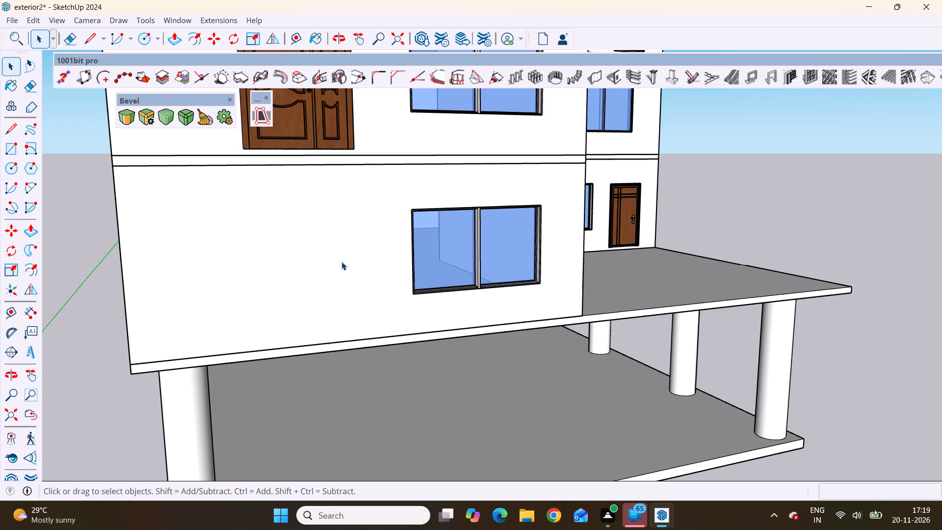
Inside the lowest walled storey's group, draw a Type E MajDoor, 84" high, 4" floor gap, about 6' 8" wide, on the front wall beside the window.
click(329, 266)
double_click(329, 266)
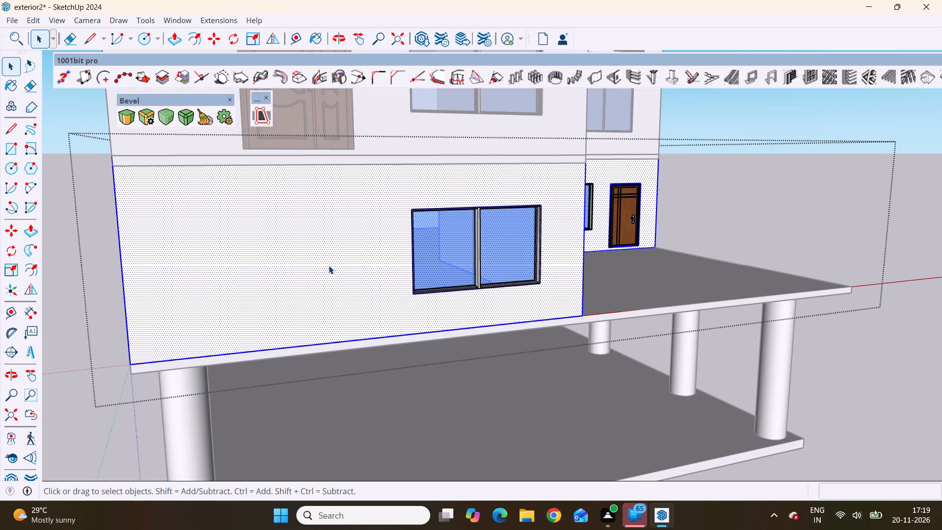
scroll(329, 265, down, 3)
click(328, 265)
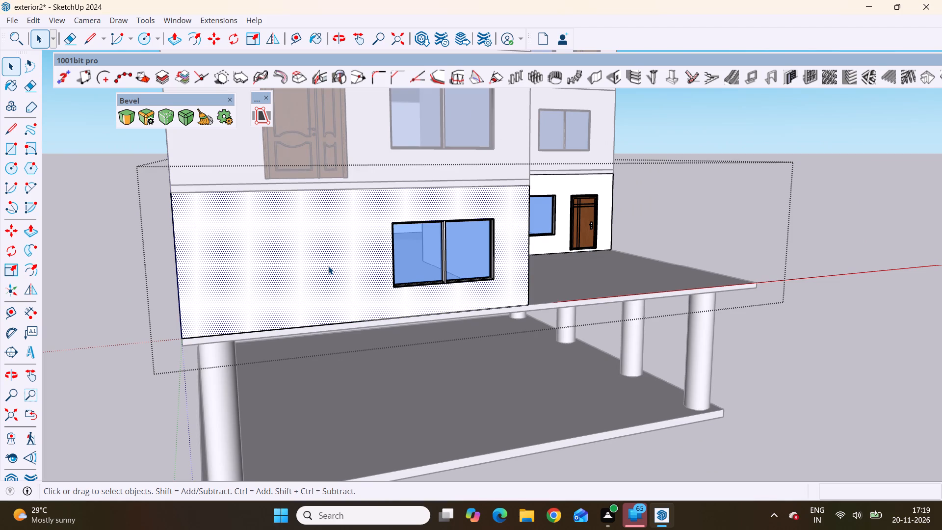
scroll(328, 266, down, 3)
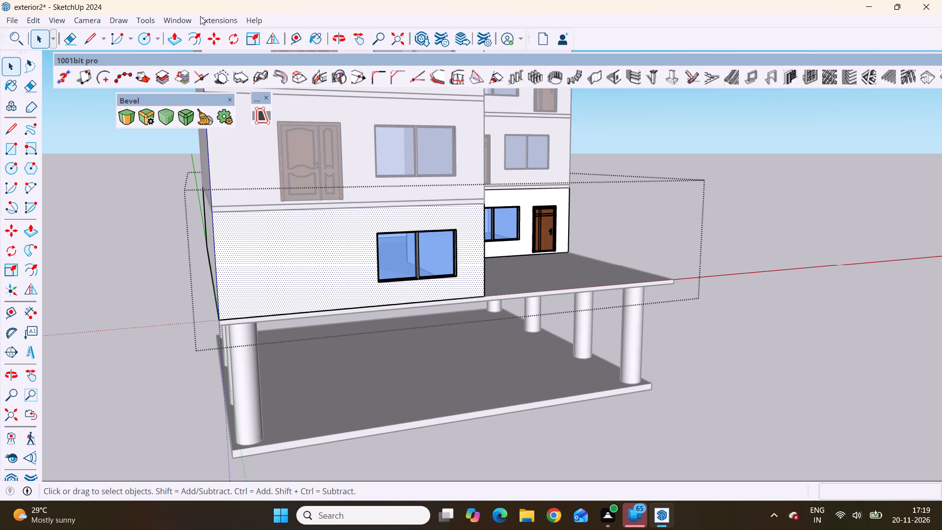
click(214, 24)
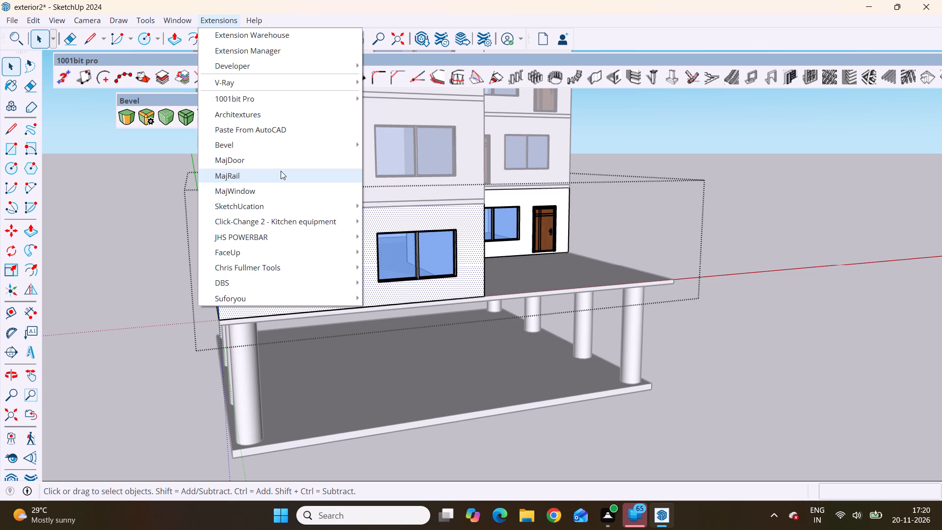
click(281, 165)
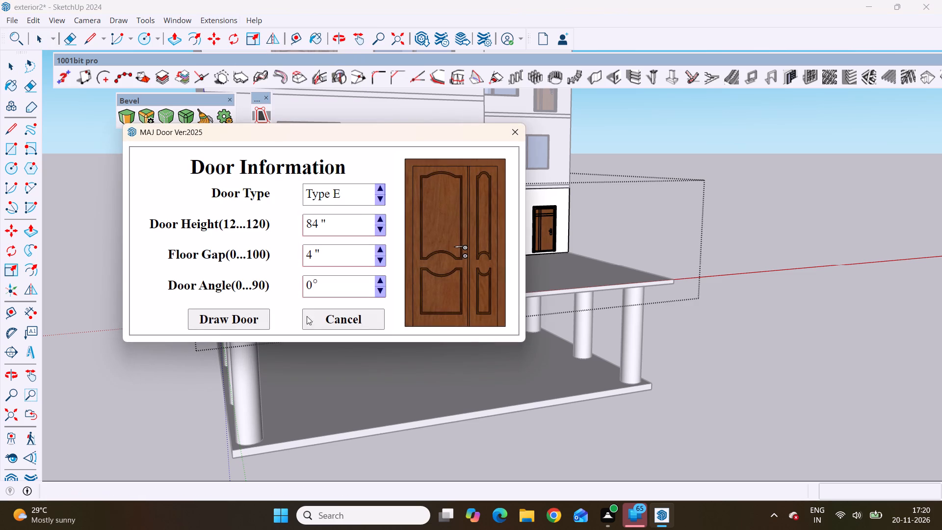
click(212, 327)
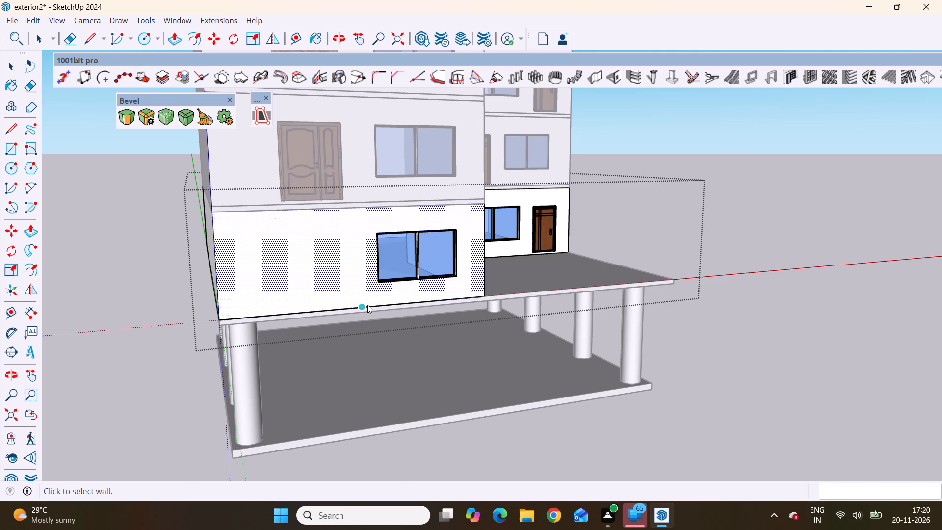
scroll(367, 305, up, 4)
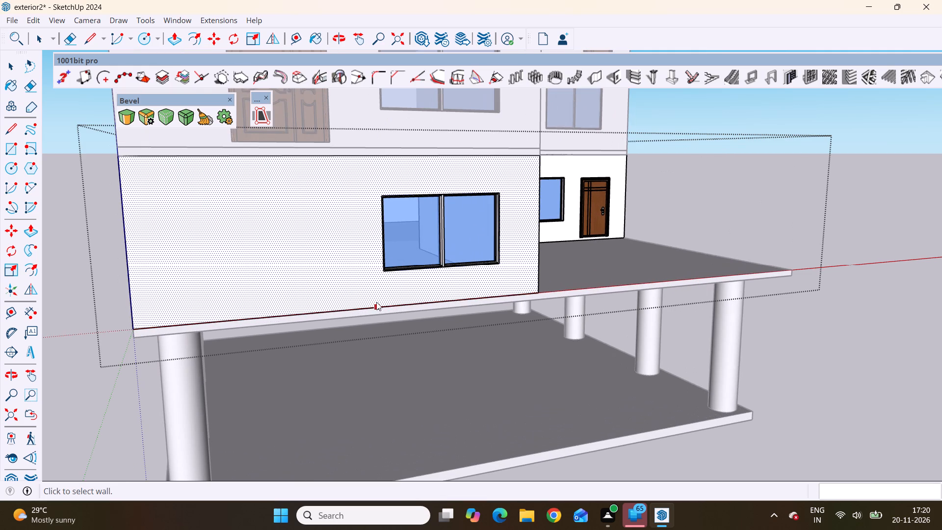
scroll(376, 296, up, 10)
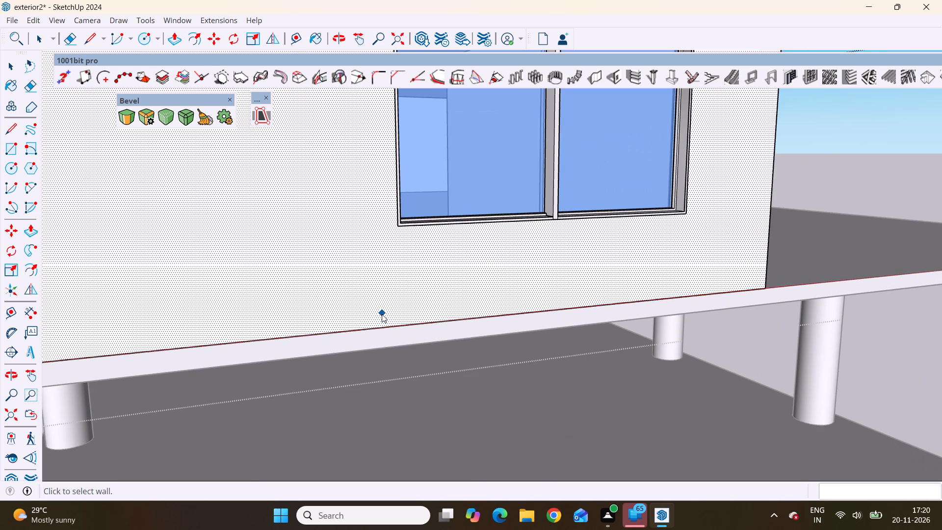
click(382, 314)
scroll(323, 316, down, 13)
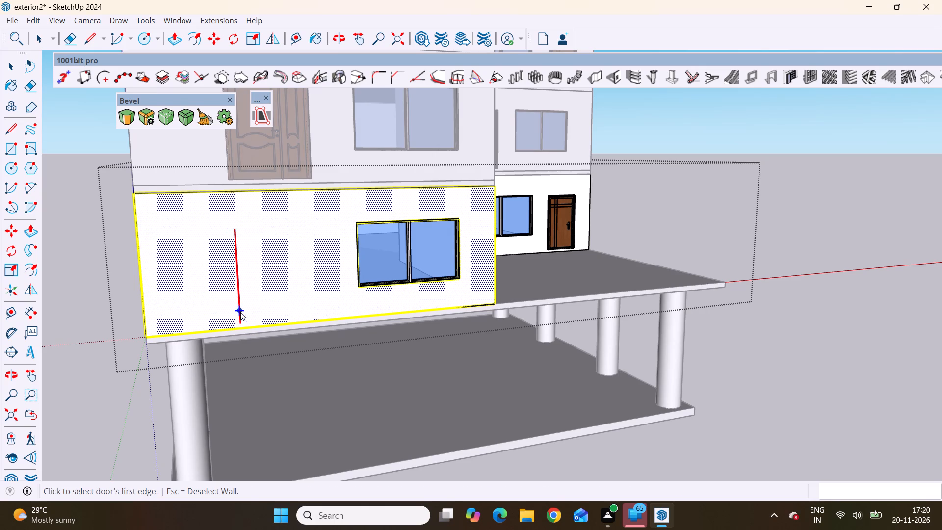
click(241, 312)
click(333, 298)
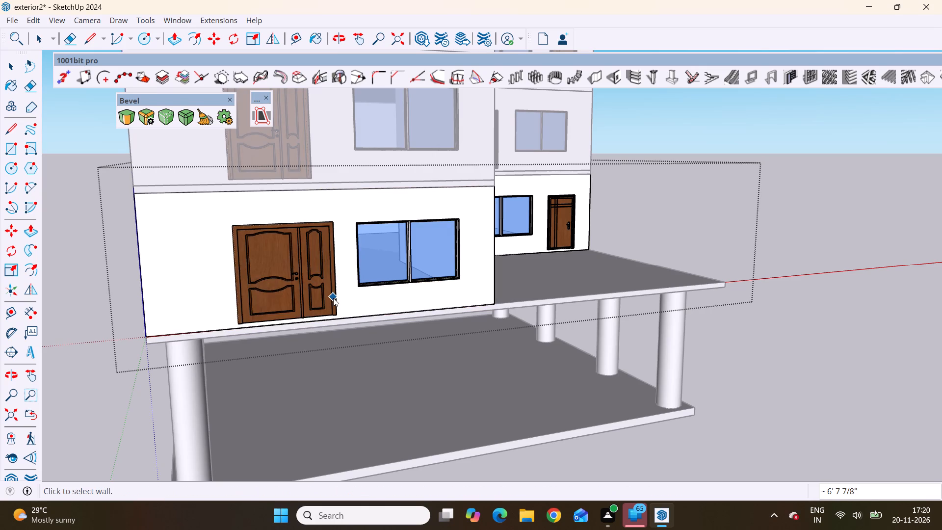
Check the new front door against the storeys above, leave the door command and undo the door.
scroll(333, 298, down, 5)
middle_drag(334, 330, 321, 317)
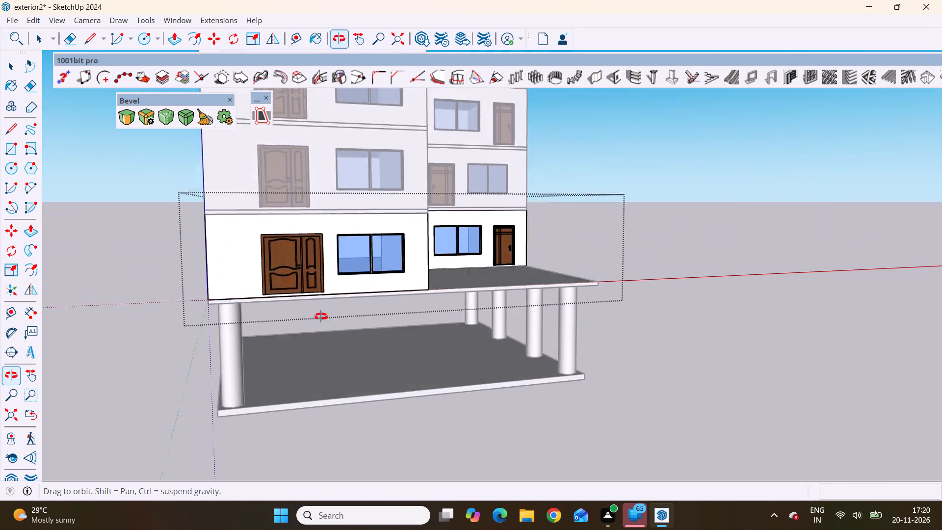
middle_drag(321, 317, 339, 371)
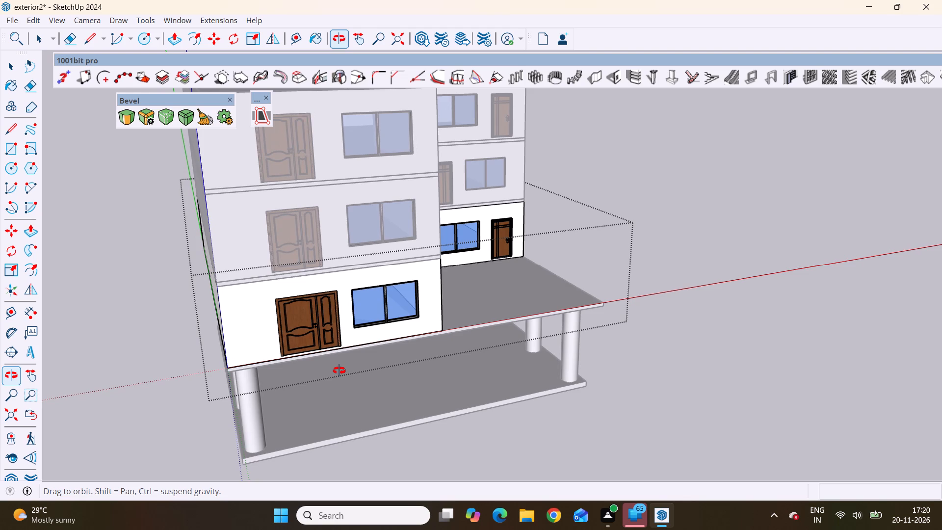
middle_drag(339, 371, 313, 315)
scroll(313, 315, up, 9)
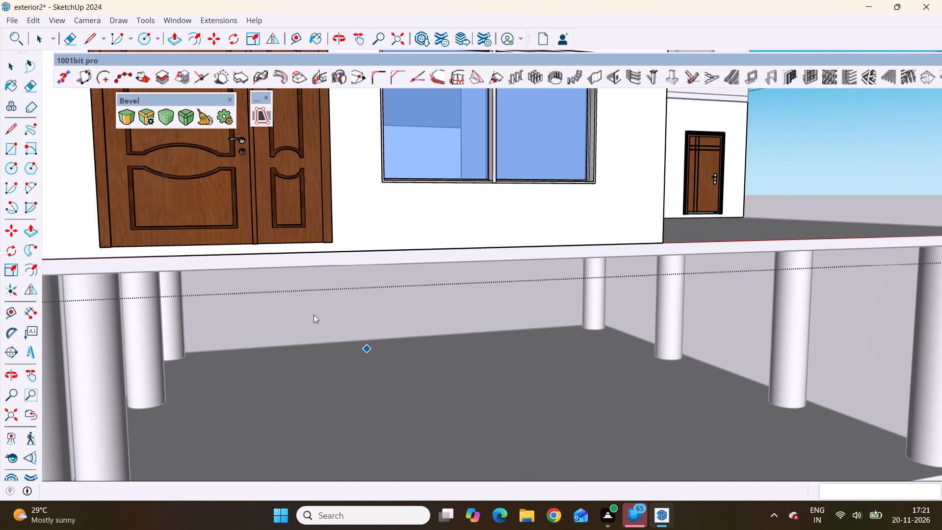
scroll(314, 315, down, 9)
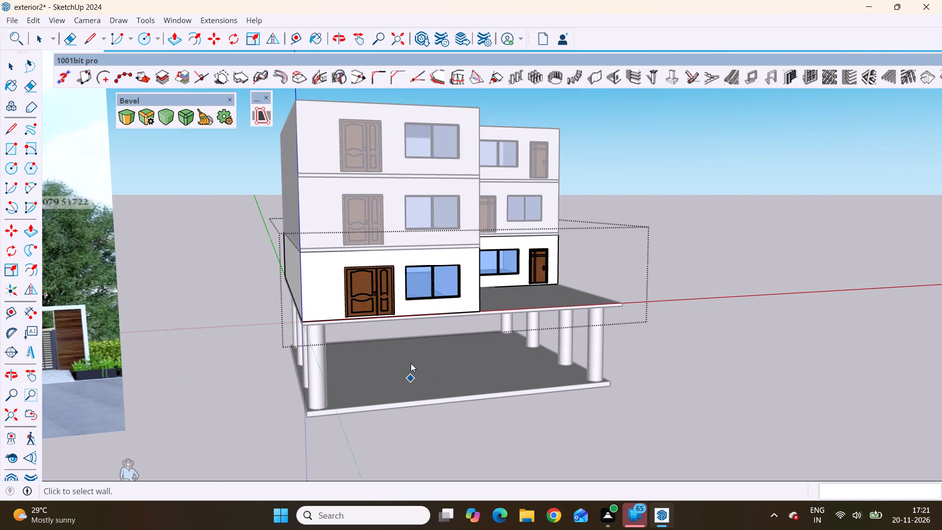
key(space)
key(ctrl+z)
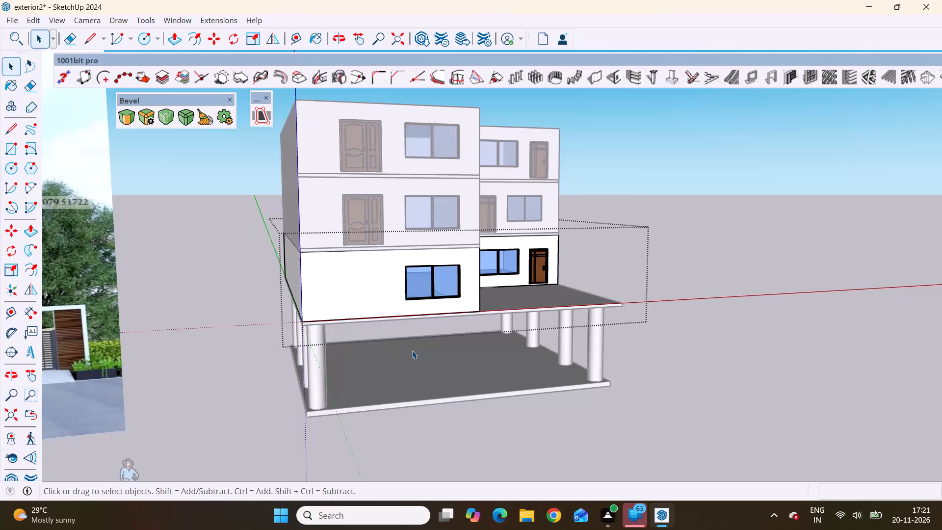
Start another Type E MajDoor, 84" high with a 4" floor gap, for the lowest walled storey's front wall.
scroll(376, 272, up, 4)
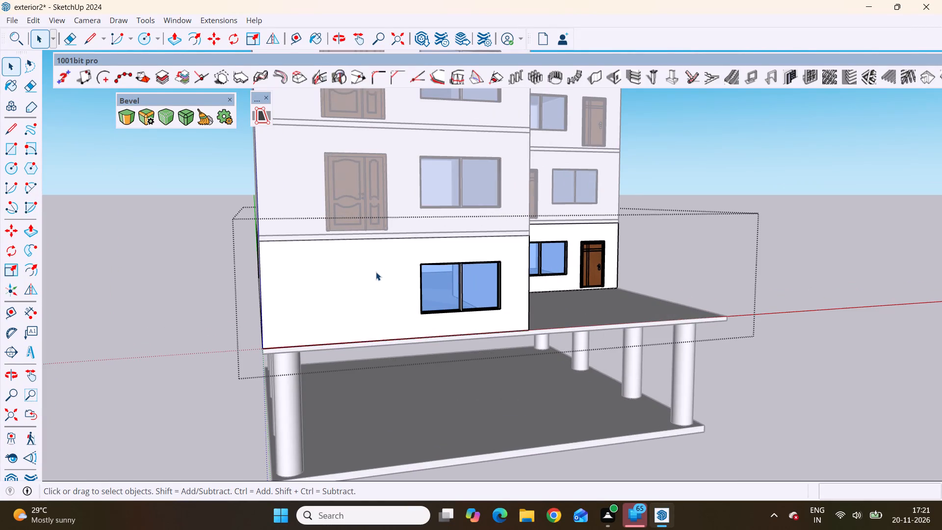
scroll(376, 272, down, 3)
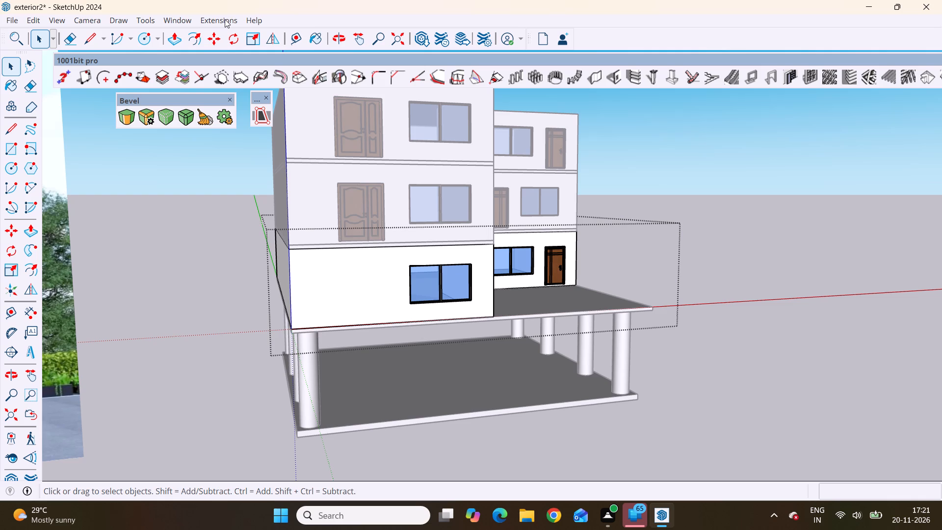
click(212, 18)
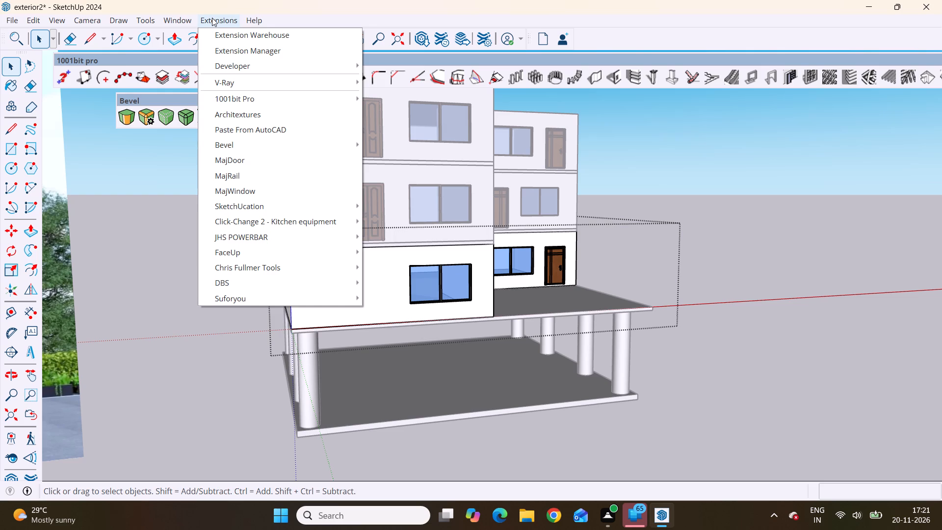
click(258, 158)
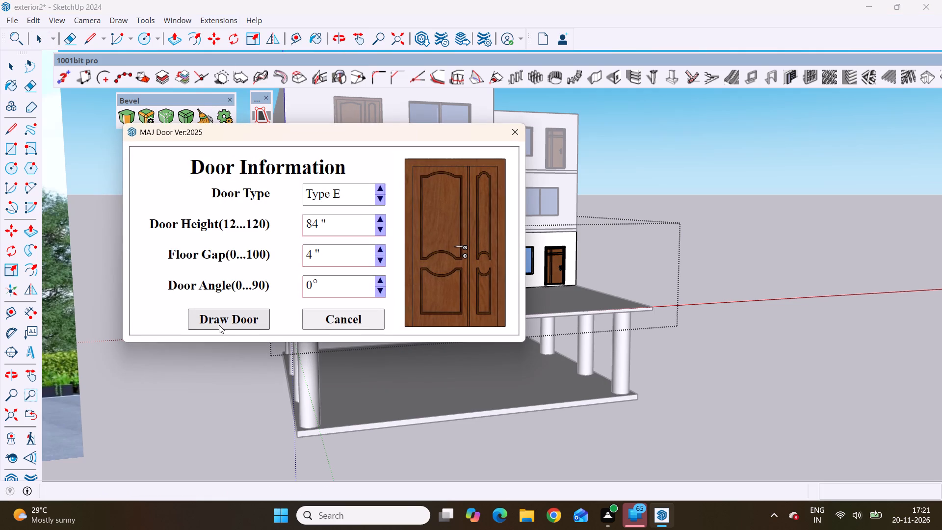
click(219, 324)
scroll(193, 277, down, 3)
scroll(243, 356, down, 2)
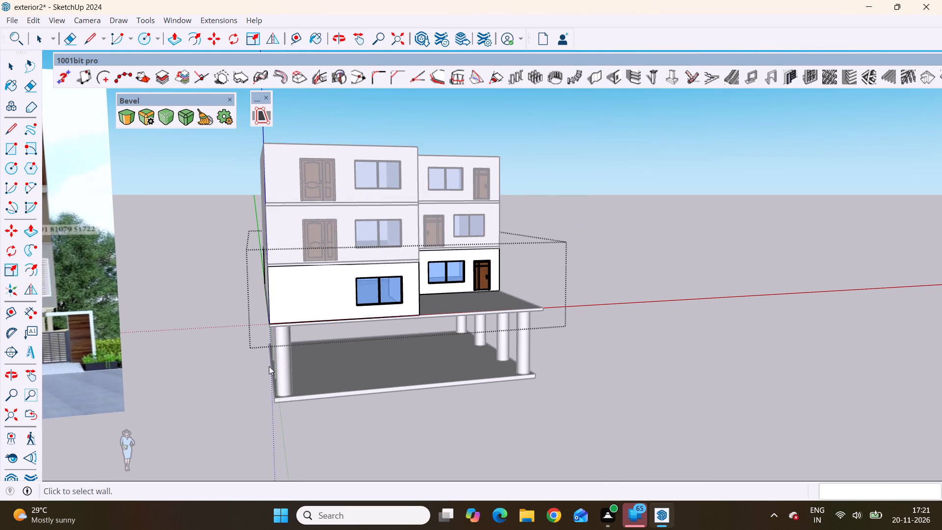
scroll(345, 315, up, 3)
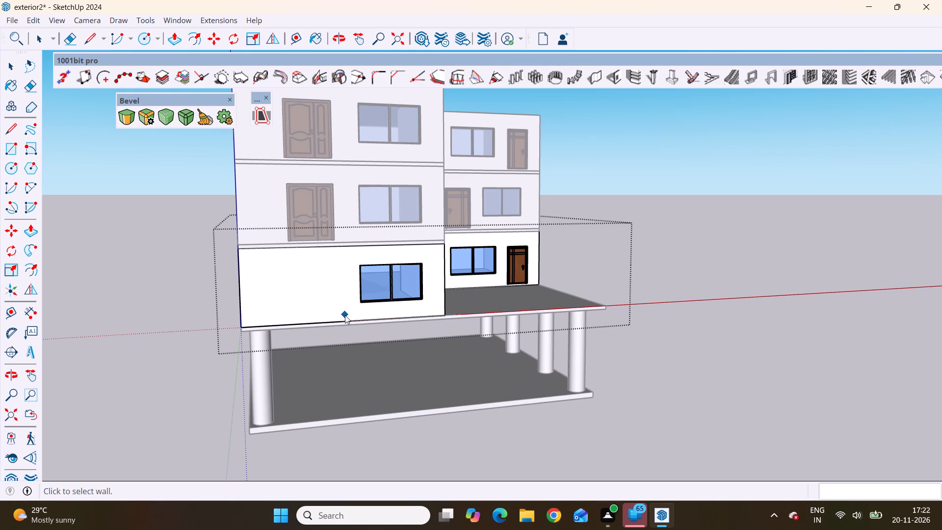
scroll(345, 315, down, 1)
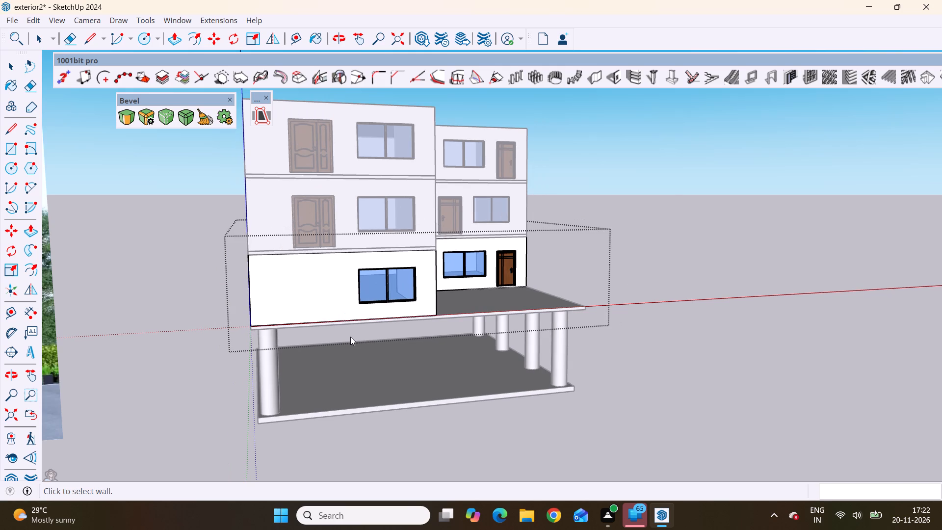
scroll(371, 342, up, 3)
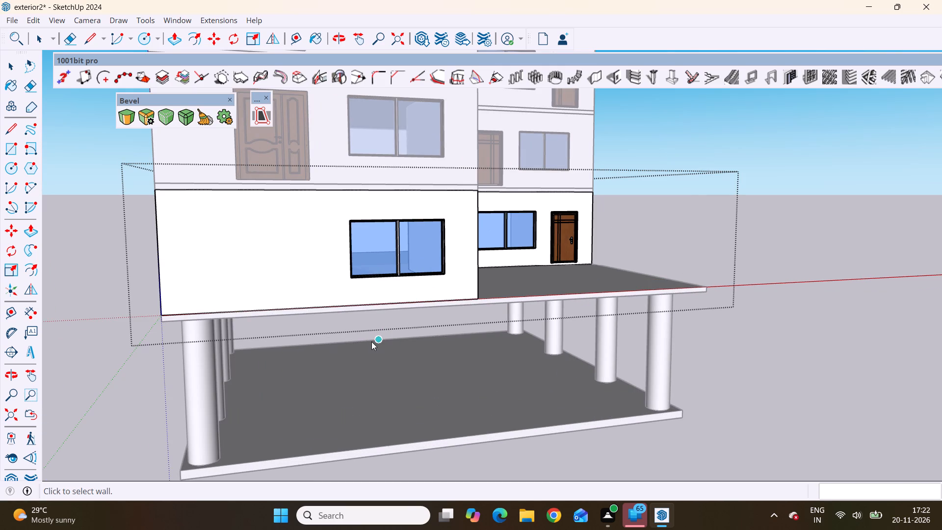
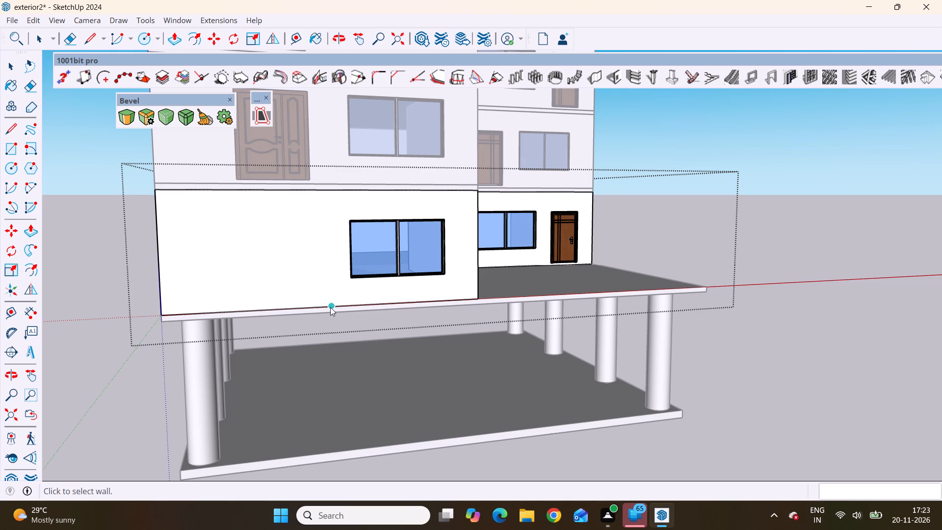
Place the door on the lowest walled storey's front wall, about 5' 8" wide, aligned with both edges of the door above, and leave the group.
scroll(330, 307, up, 3)
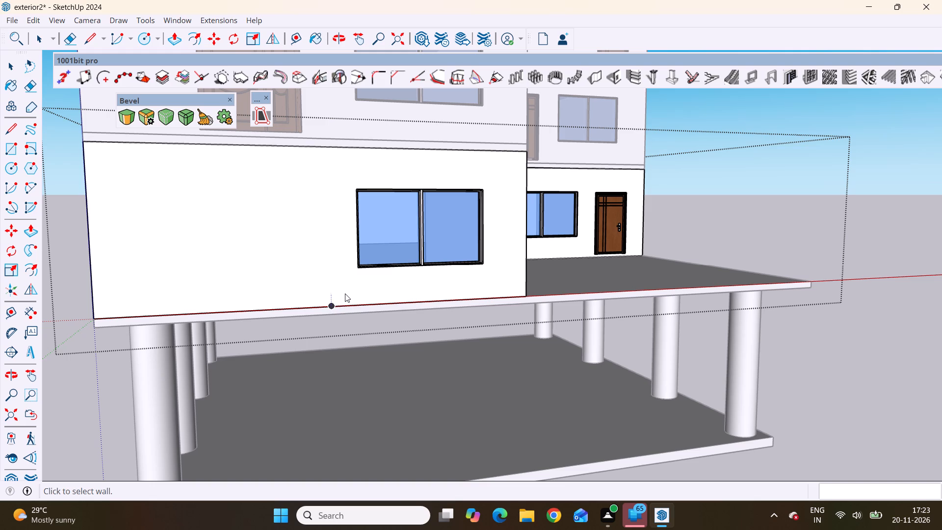
scroll(345, 293, down, 5)
scroll(334, 284, up, 3)
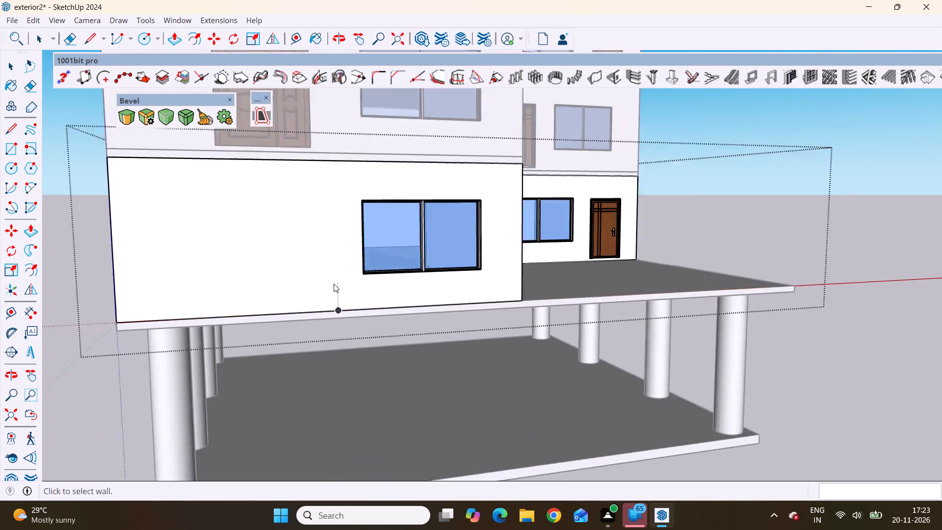
scroll(334, 284, up, 5)
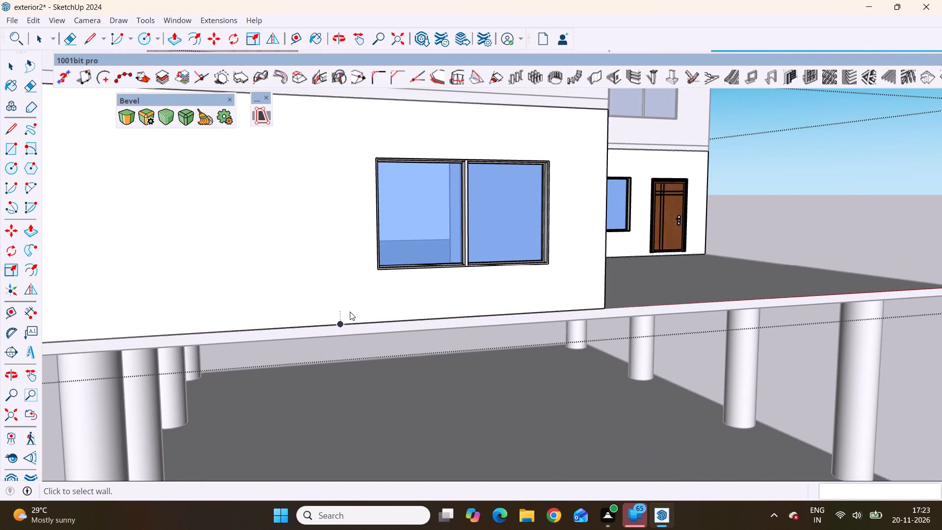
scroll(350, 311, down, 4)
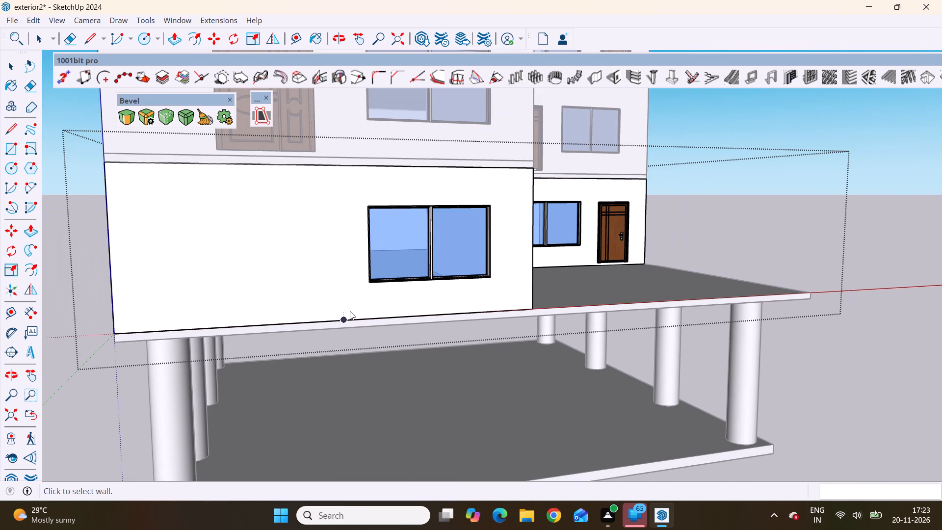
scroll(350, 311, down, 2)
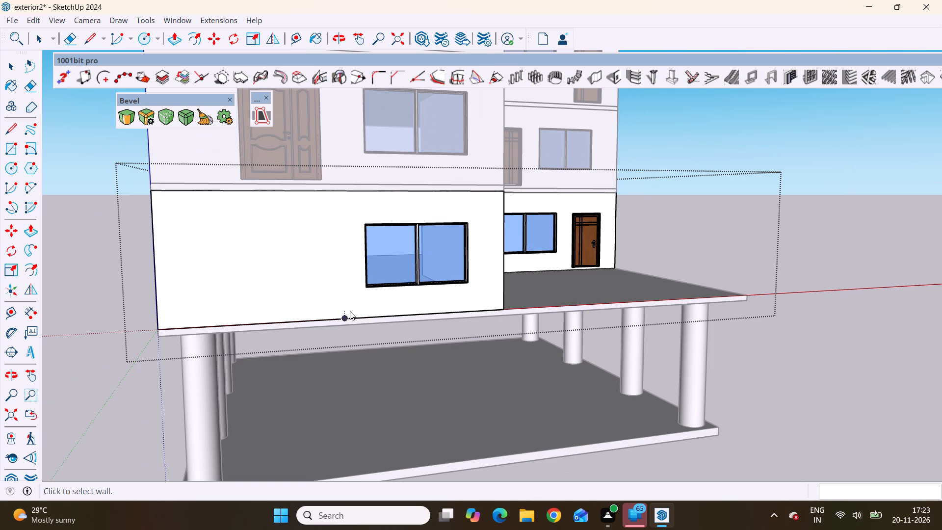
scroll(342, 297, up, 9)
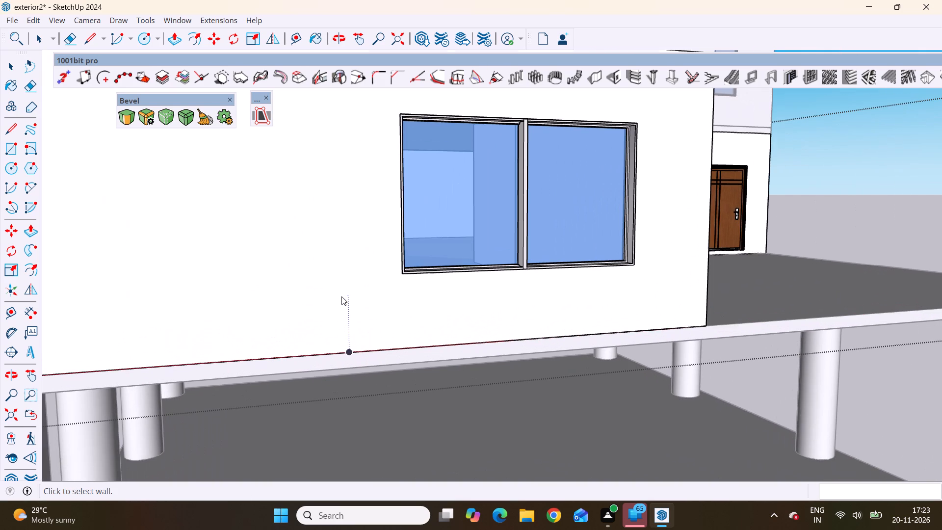
scroll(341, 296, up, 2)
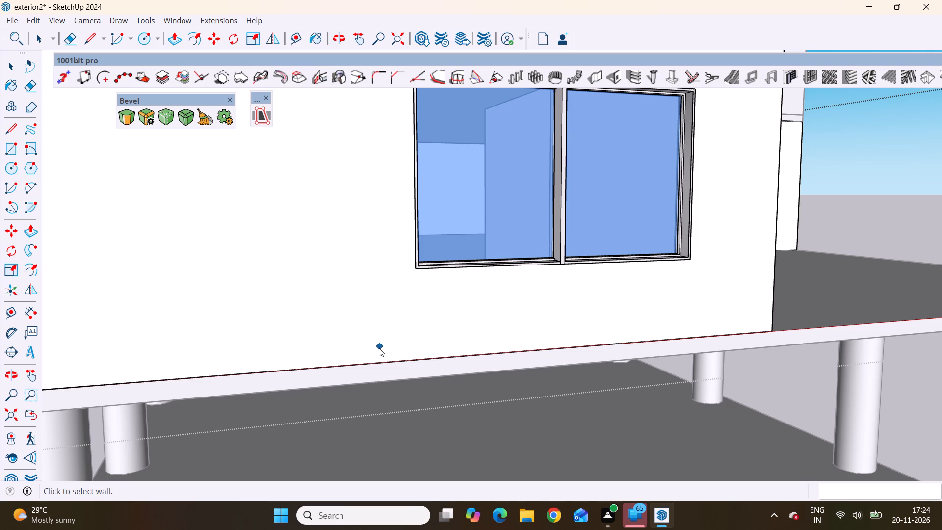
click(375, 349)
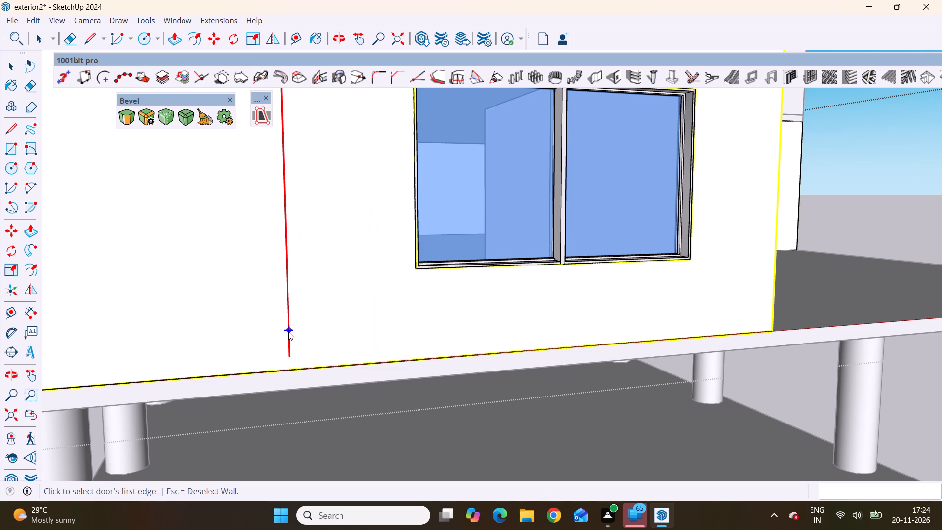
scroll(366, 328, down, 11)
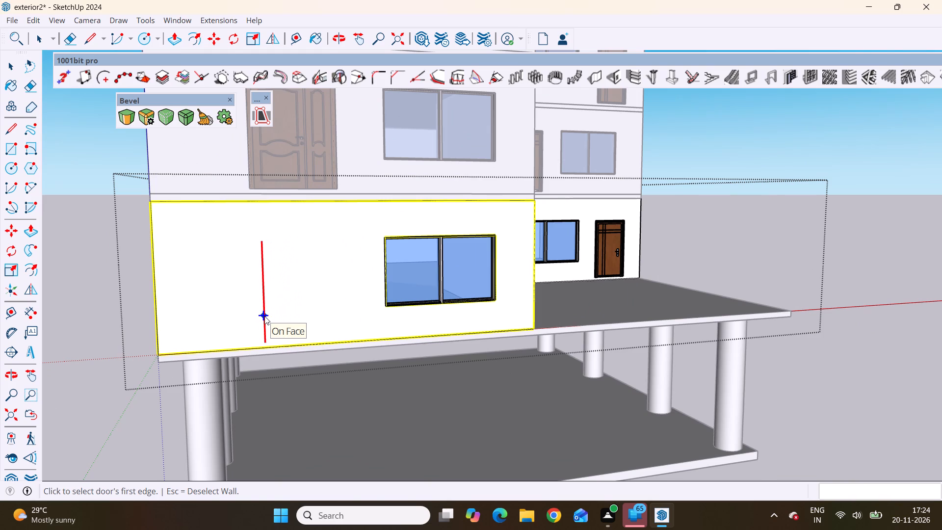
scroll(280, 320, down, 3)
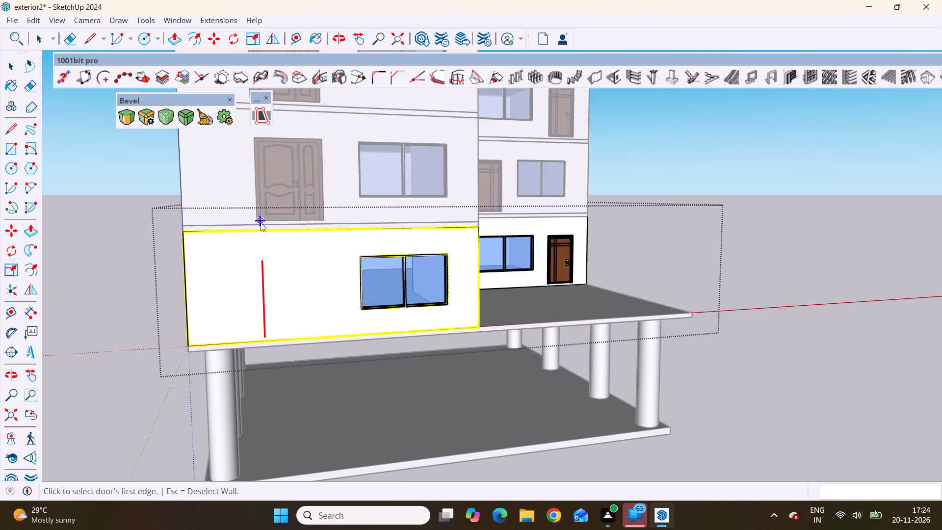
scroll(261, 223, down, 4)
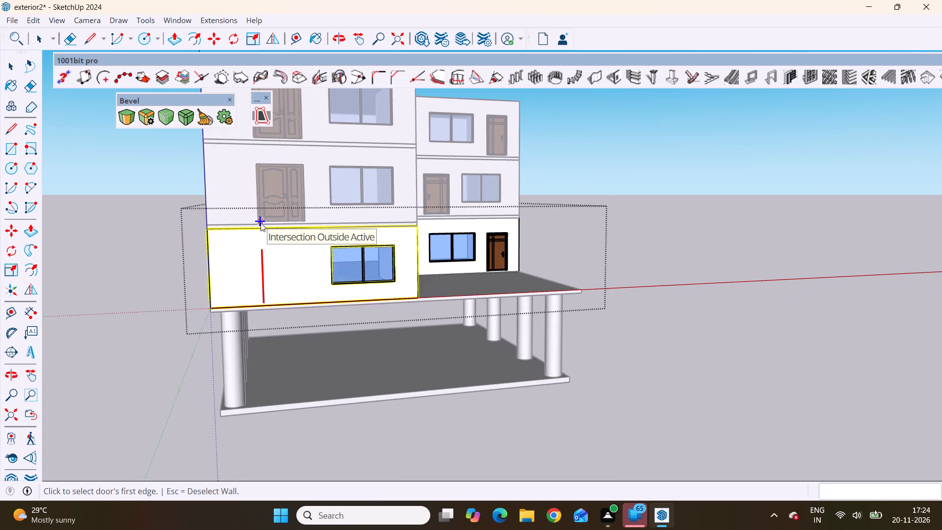
scroll(261, 223, down, 4)
scroll(261, 223, up, 13)
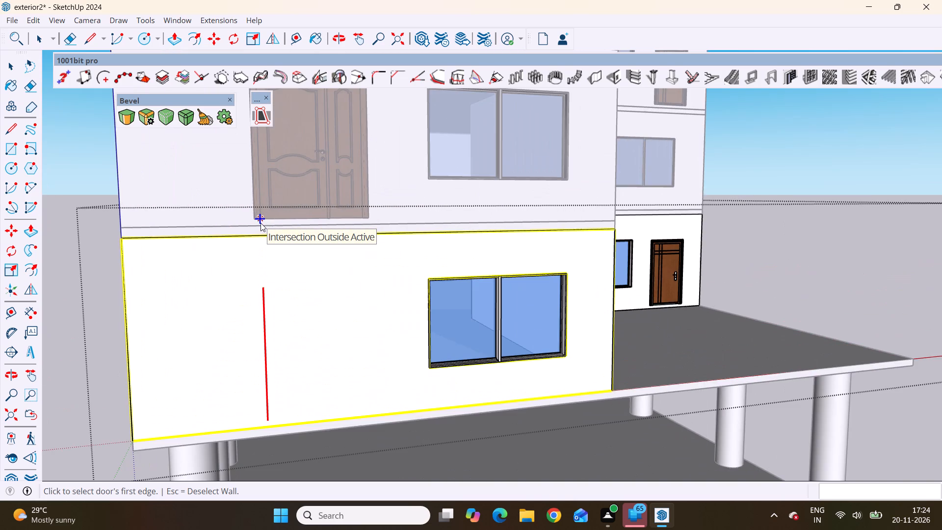
scroll(261, 223, up, 3)
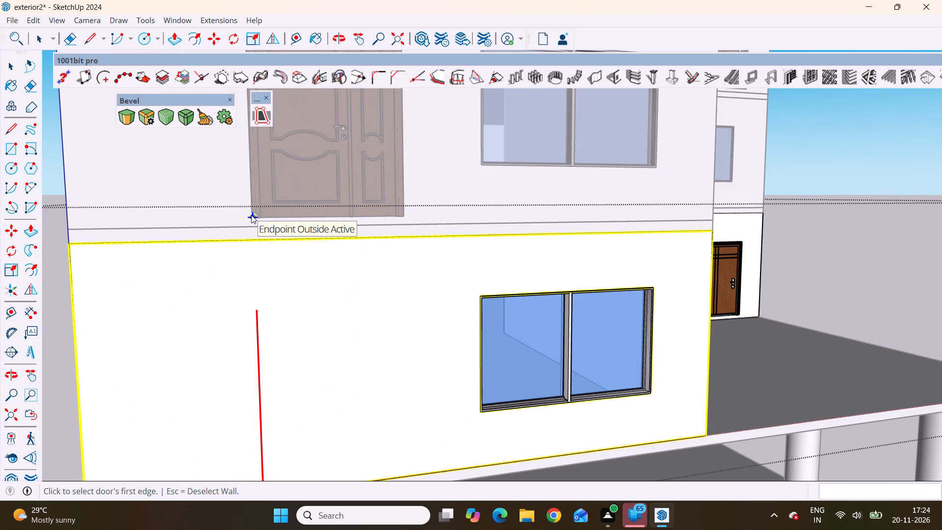
click(251, 214)
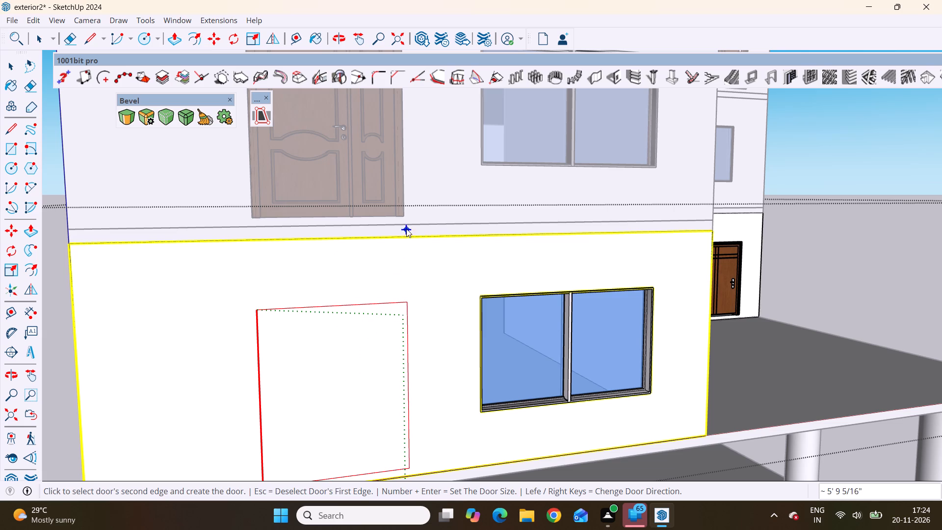
click(407, 218)
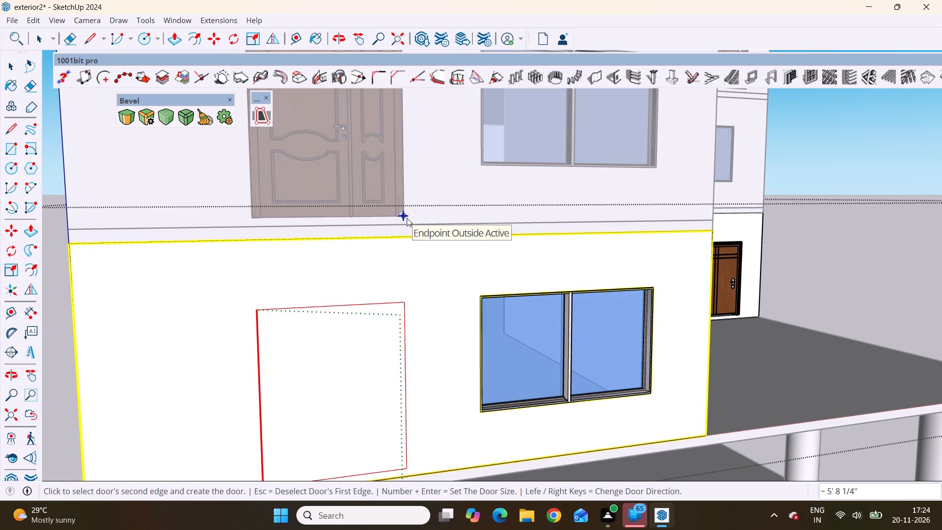
scroll(373, 308, down, 11)
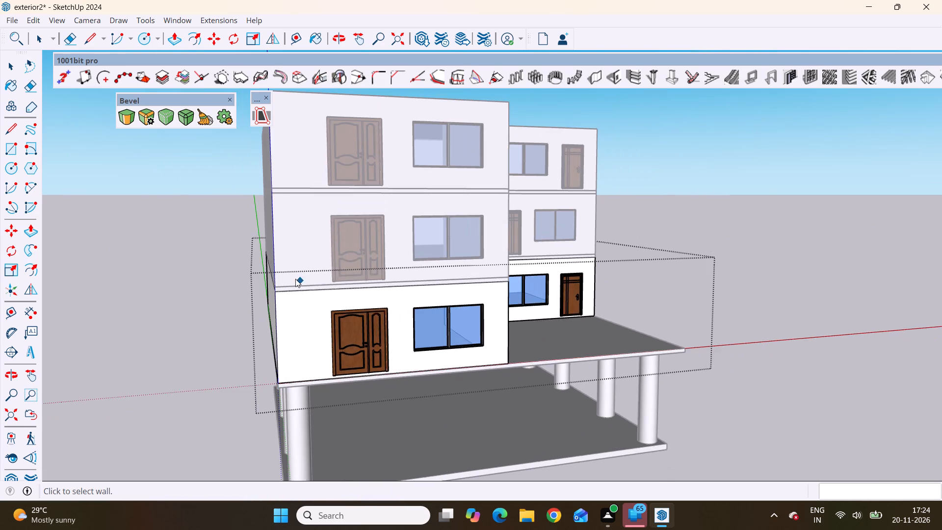
scroll(292, 277, down, 7)
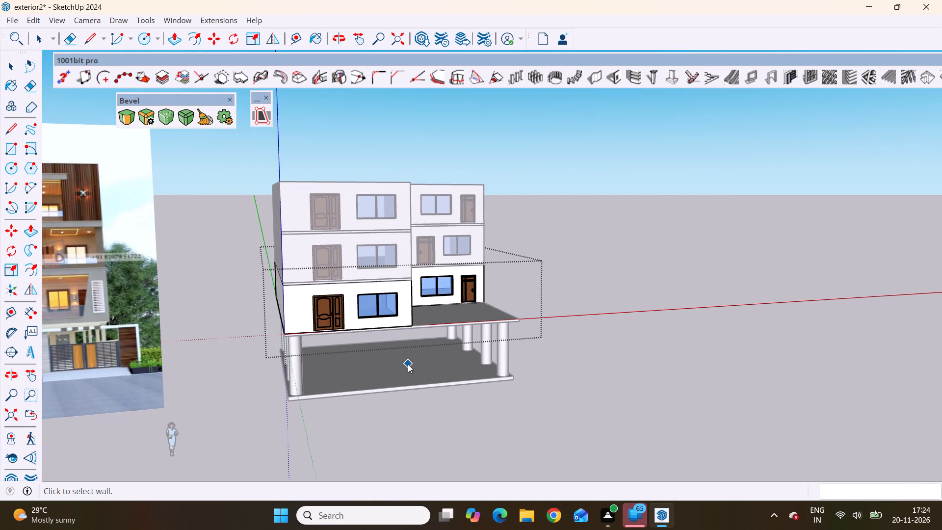
key(space)
click(220, 240)
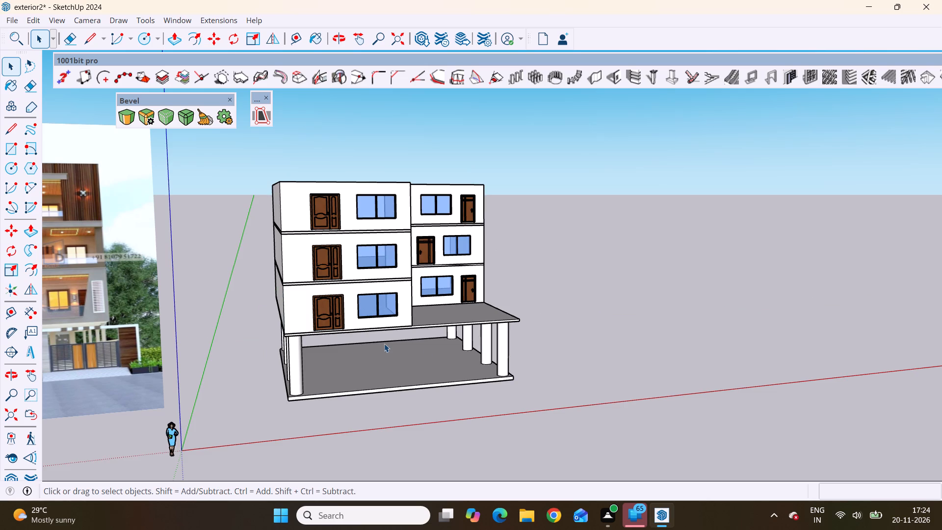
Examine the reference picture's slabs, balconies and facade, and compare them with the modelled house's front.
scroll(479, 352, down, 3)
scroll(433, 376, down, 3)
scroll(179, 337, up, 2)
scroll(238, 315, up, 4)
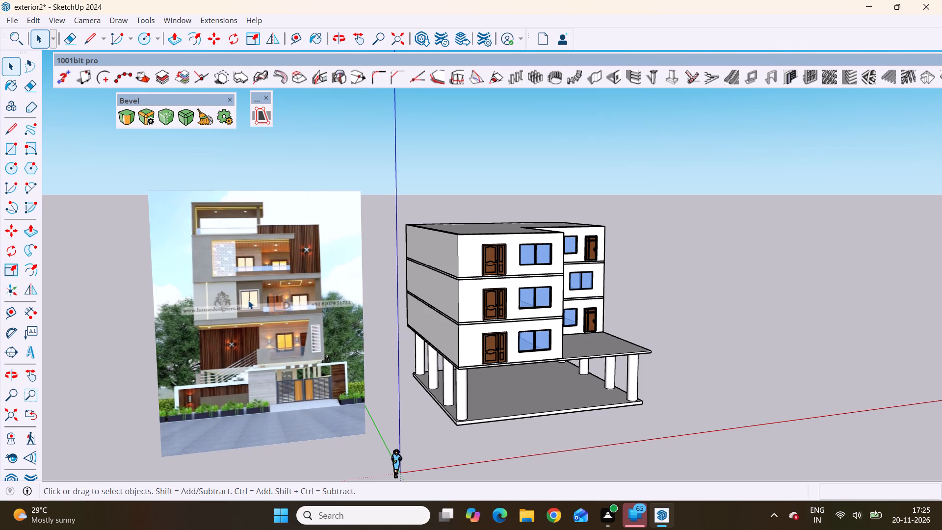
scroll(255, 350, up, 6)
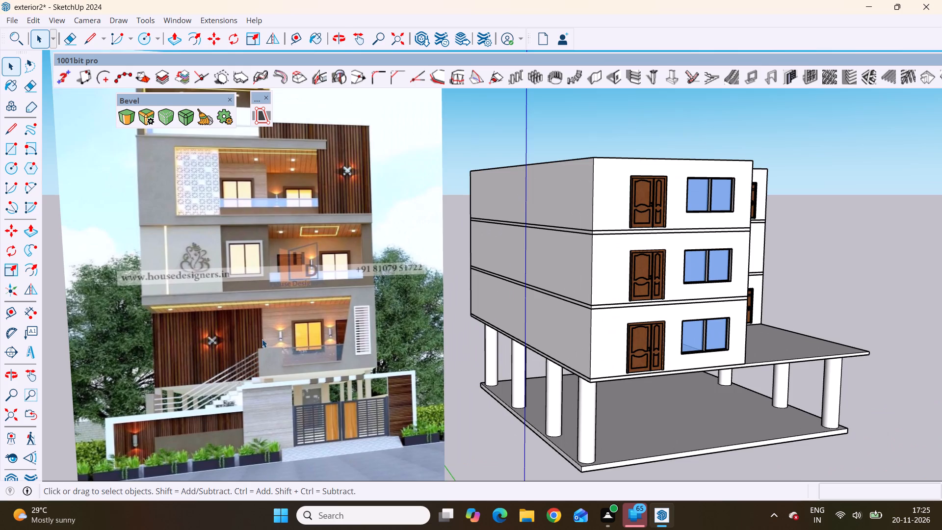
middle_drag(264, 339, 250, 331)
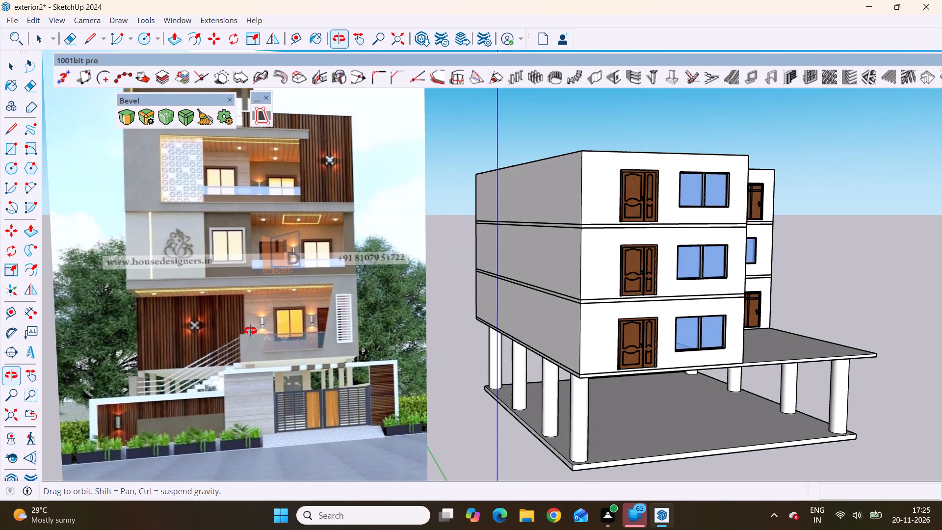
middle_drag(250, 331, 246, 345)
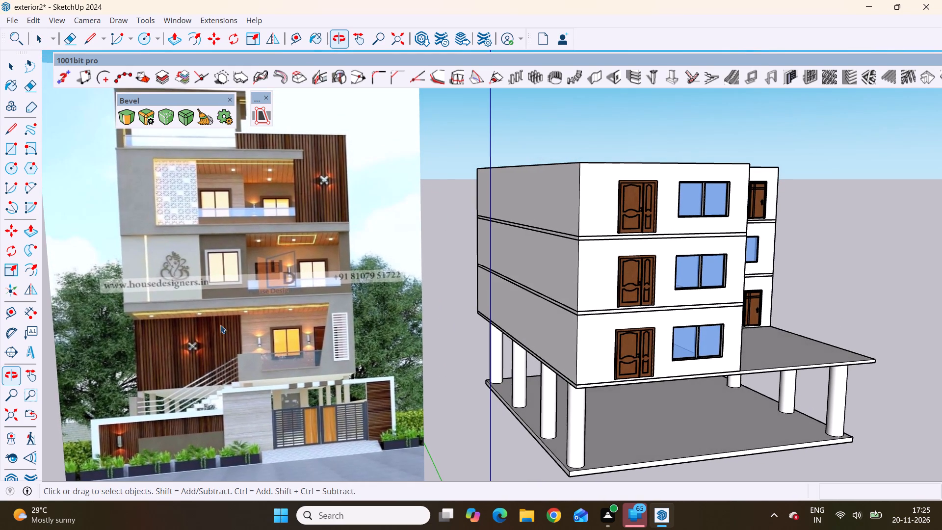
scroll(201, 281, down, 8)
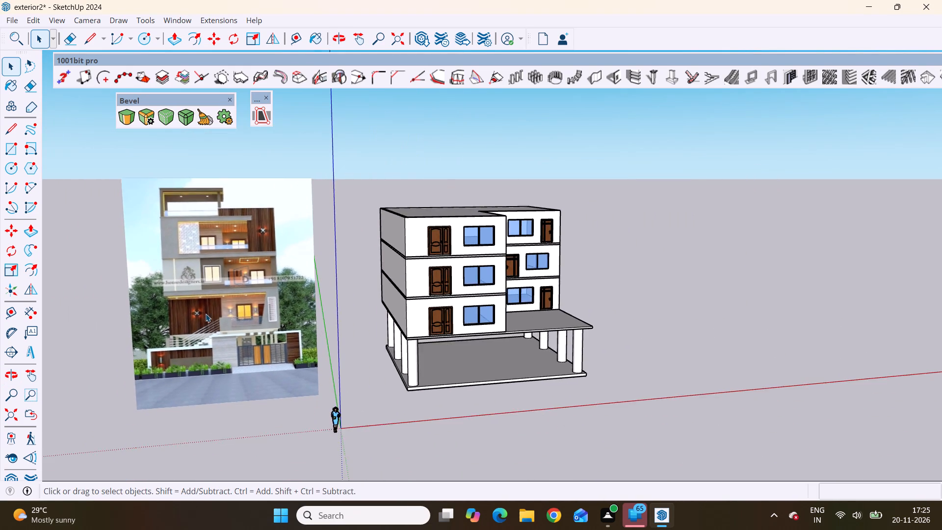
scroll(218, 341, down, 3)
scroll(437, 356, up, 1)
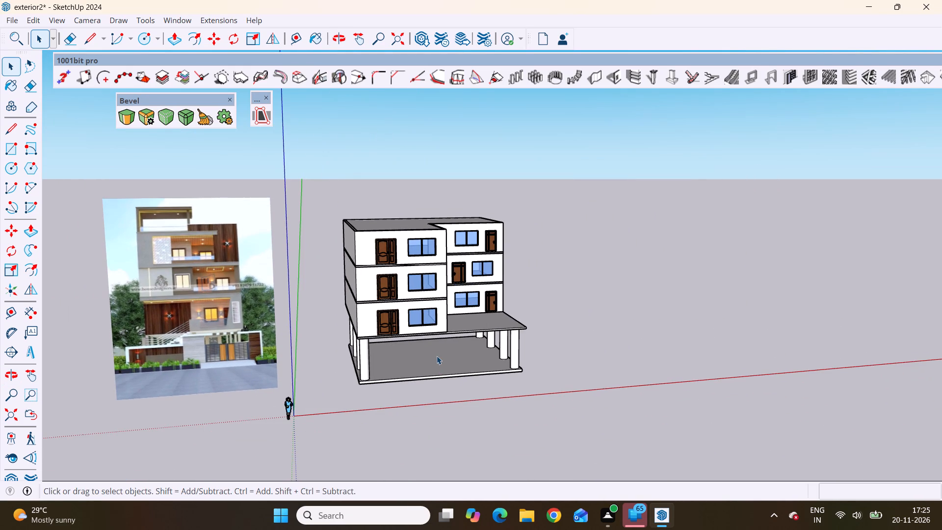
scroll(437, 356, up, 1)
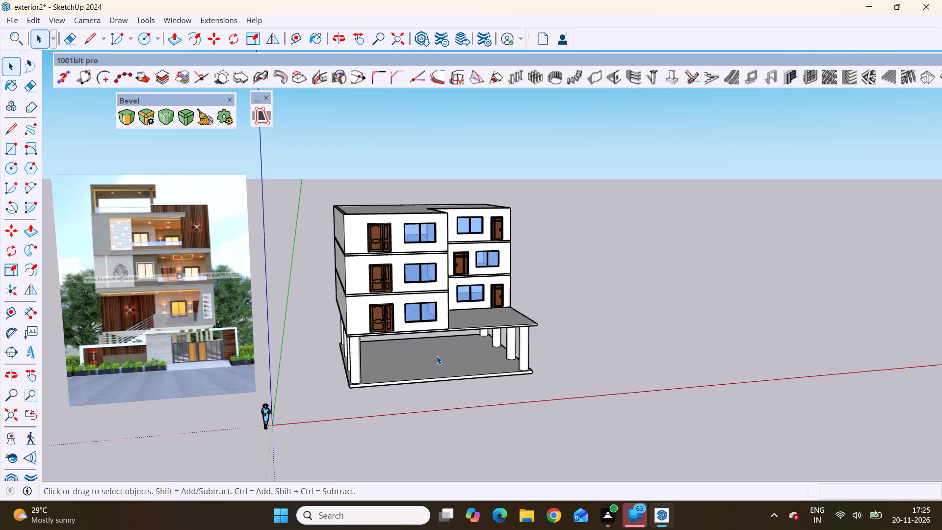
scroll(395, 276, up, 4)
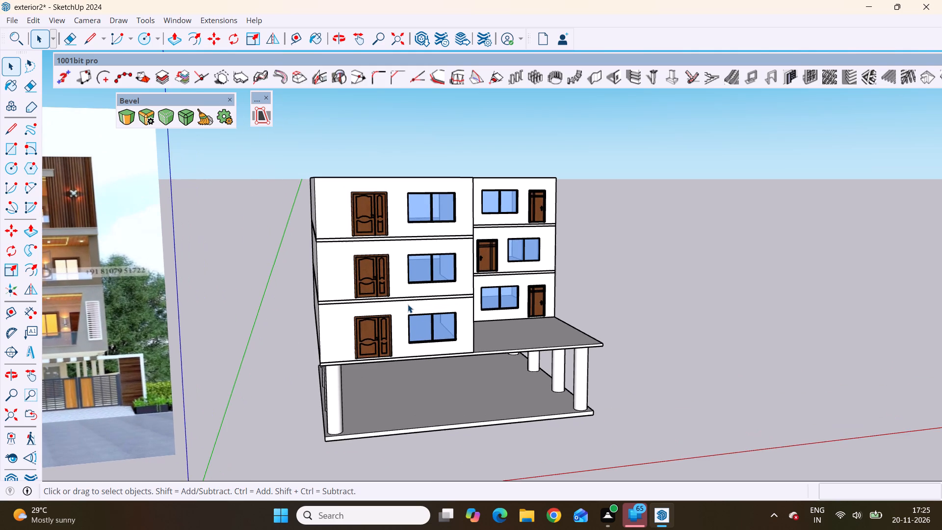
scroll(408, 304, up, 7)
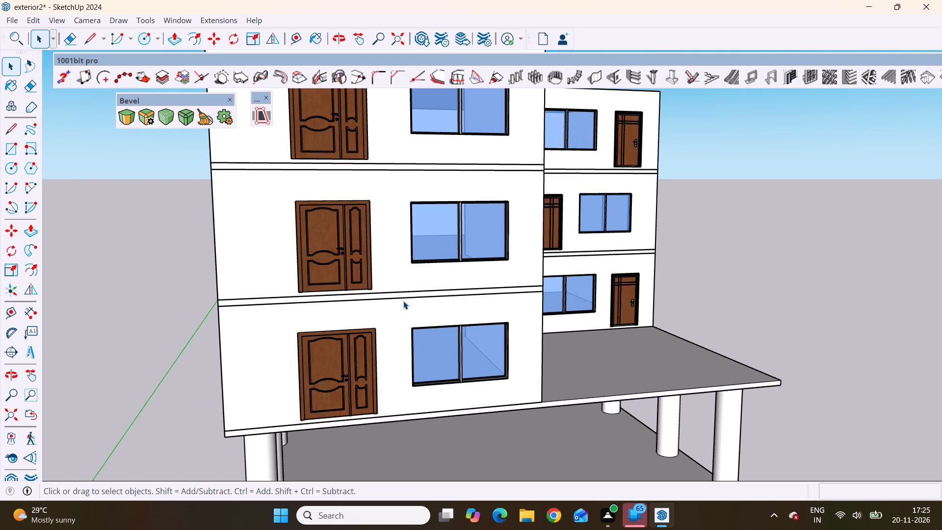
scroll(403, 301, down, 17)
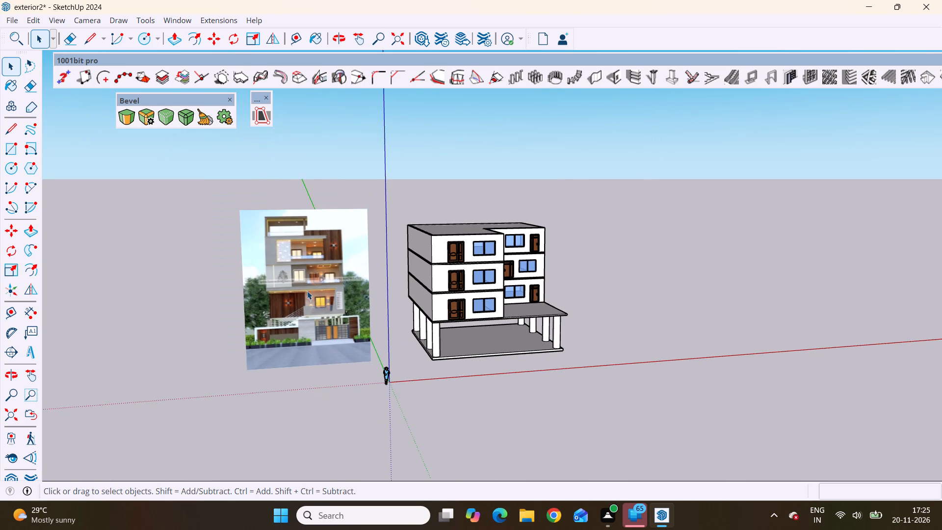
middle_drag(307, 291, 305, 342)
scroll(289, 315, up, 20)
scroll(289, 315, up, 3)
middle_drag(396, 305, 369, 256)
scroll(366, 276, down, 3)
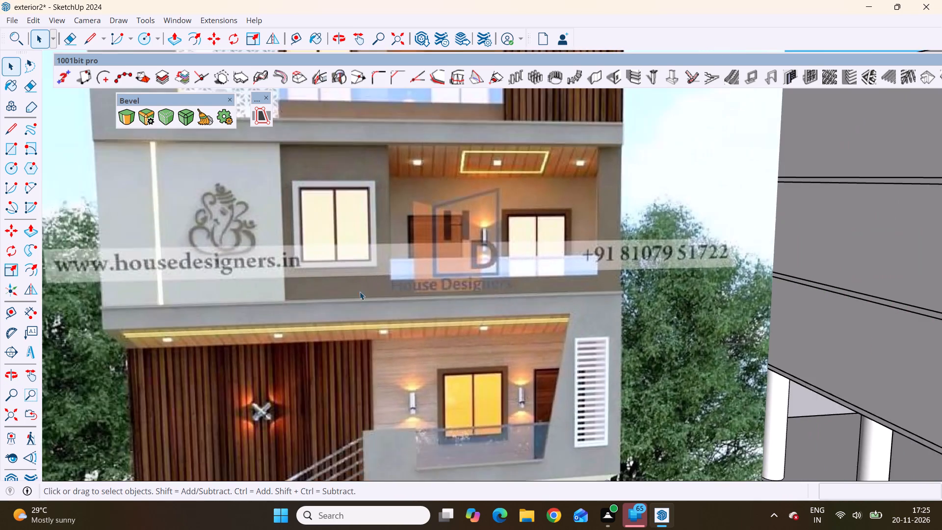
scroll(360, 291, down, 11)
middle_drag(328, 353, 257, 388)
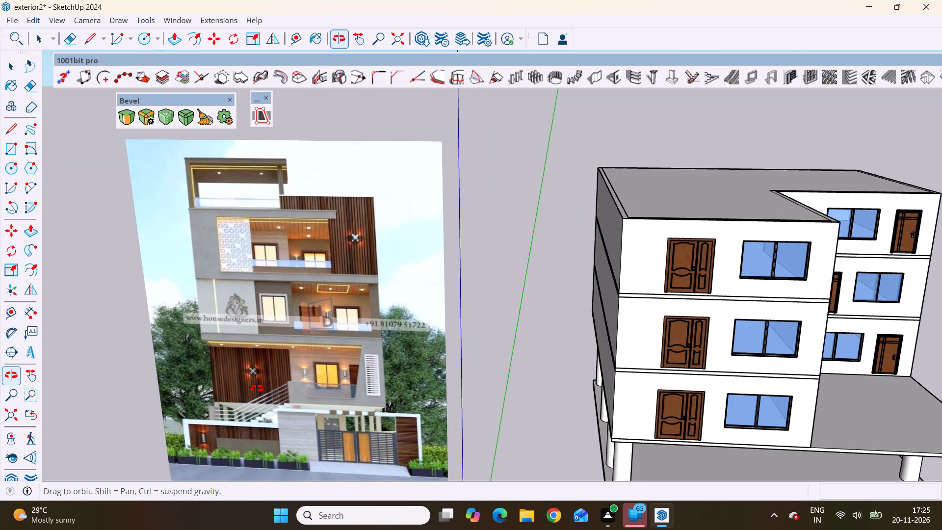
middle_drag(257, 388, 293, 372)
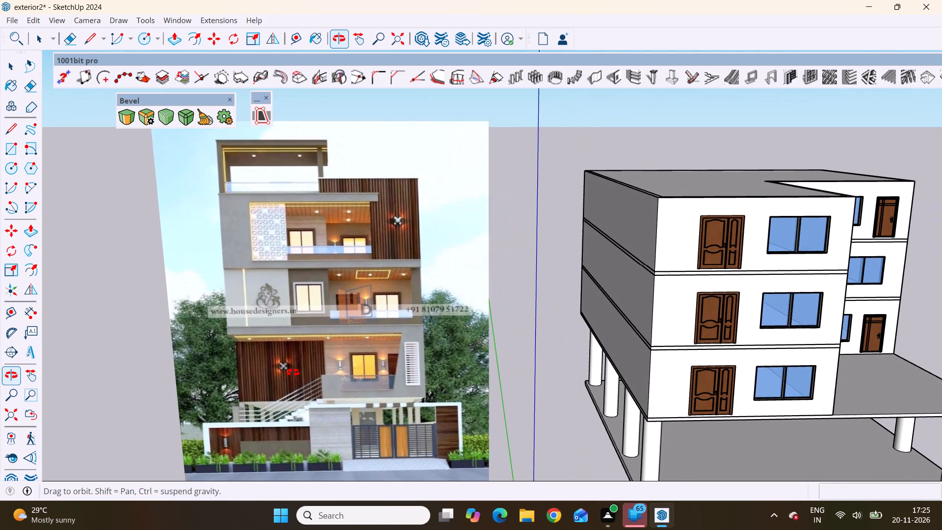
middle_drag(293, 372, 295, 351)
scroll(249, 312, down, 13)
scroll(376, 393, up, 1)
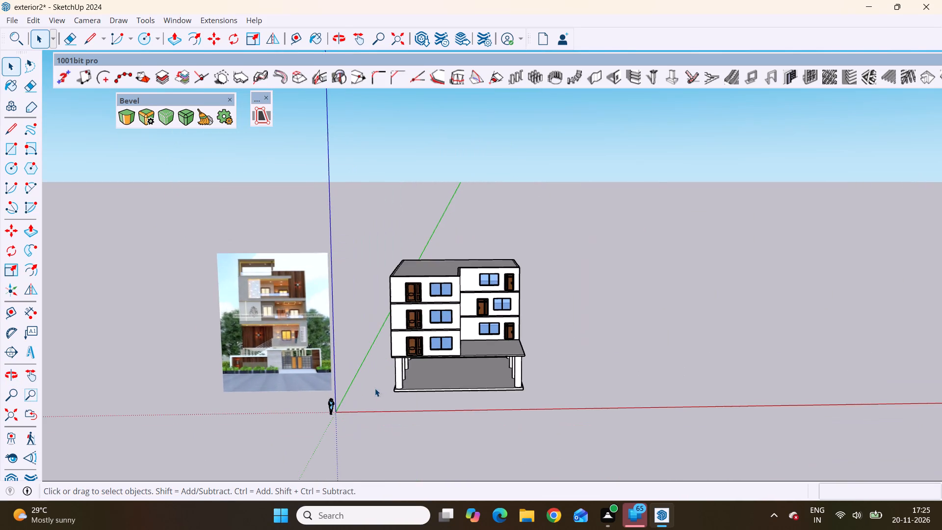
middle_drag(370, 359, 381, 307)
scroll(353, 363, down, 3)
scroll(437, 296, up, 6)
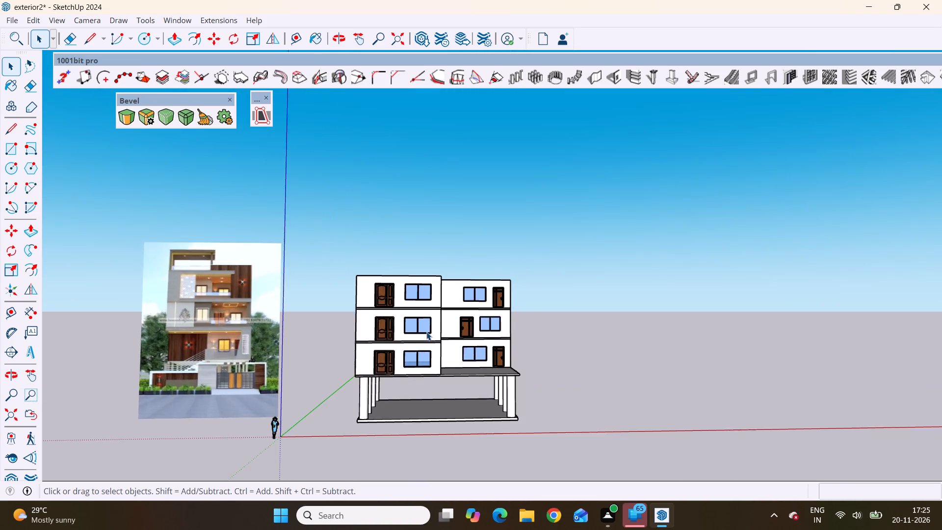
Push/Pull the front face of the slab between the lowest and middle walled storeys outward as a projecting balcony slab.
scroll(426, 332, up, 2)
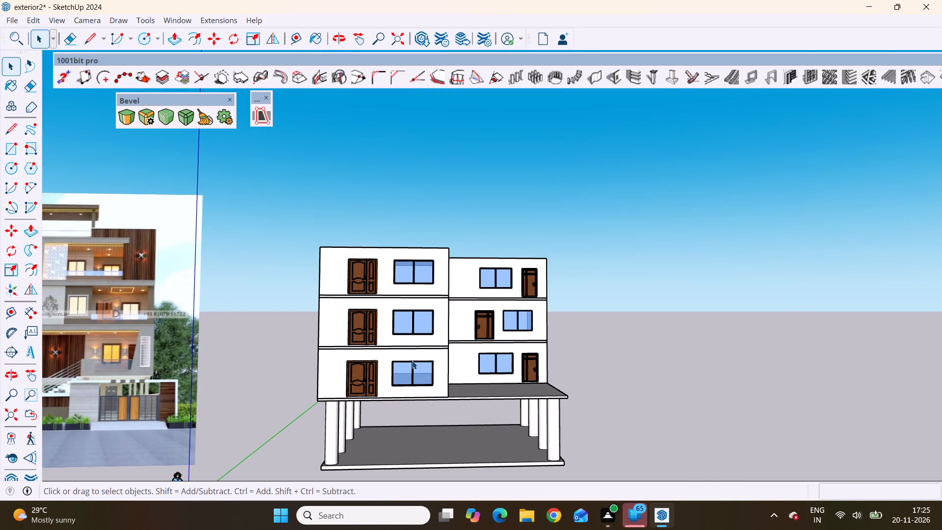
scroll(412, 361, up, 10)
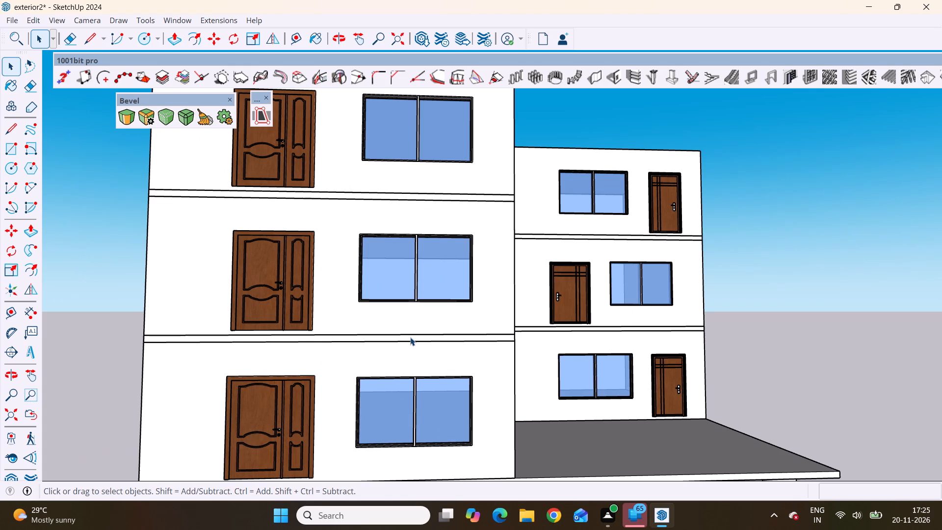
click(411, 338)
key(p)
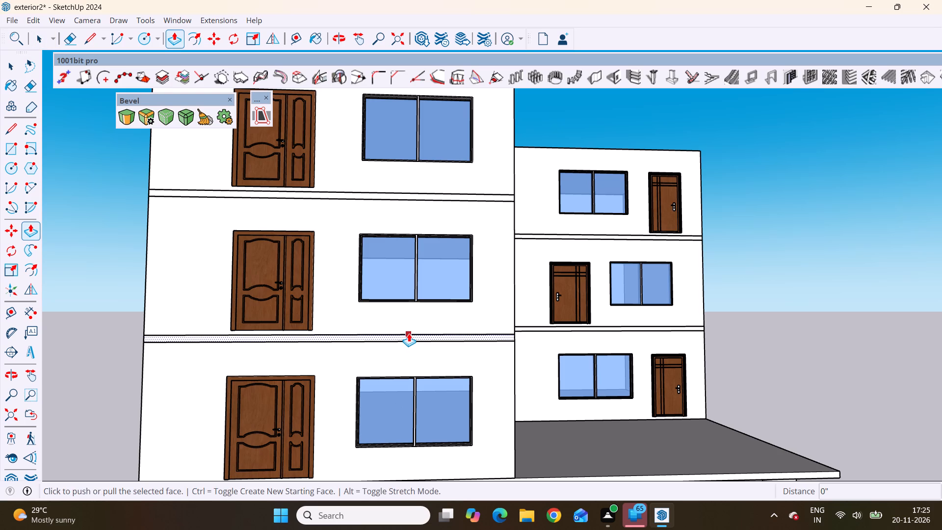
click(409, 333)
scroll(409, 382, down, 13)
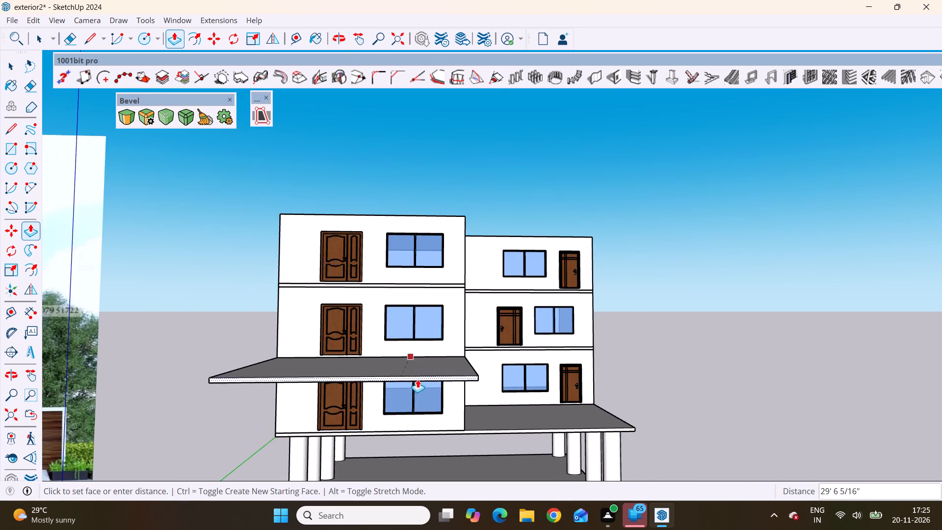
middle_drag(418, 378, 227, 417)
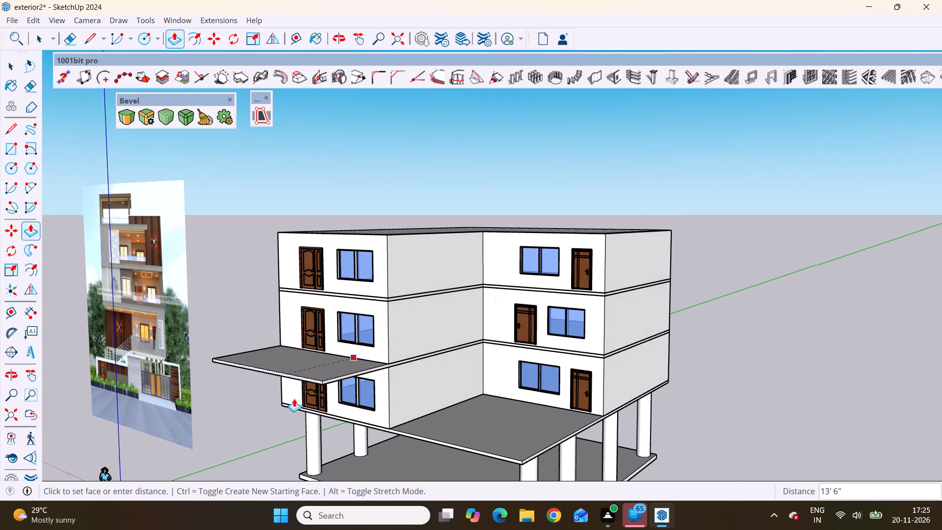
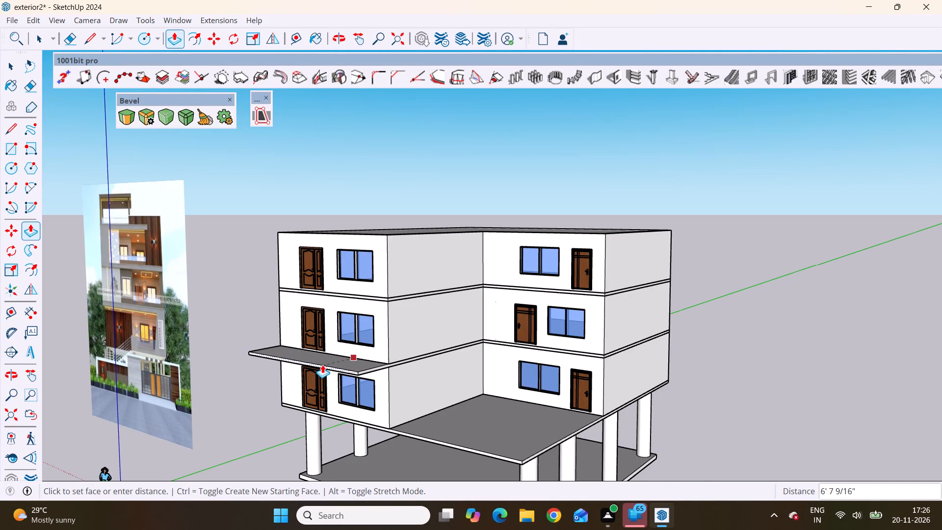
Set the outward projection of the balcony slab between the lowest and middle walled storeys to 4'.
scroll(322, 365, up, 4)
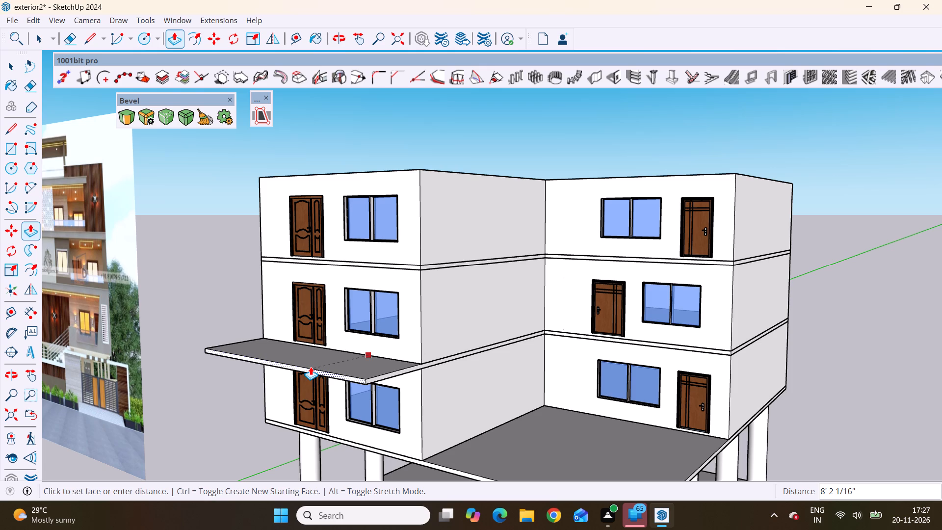
scroll(336, 373, down, 3)
middle_drag(336, 374, 298, 411)
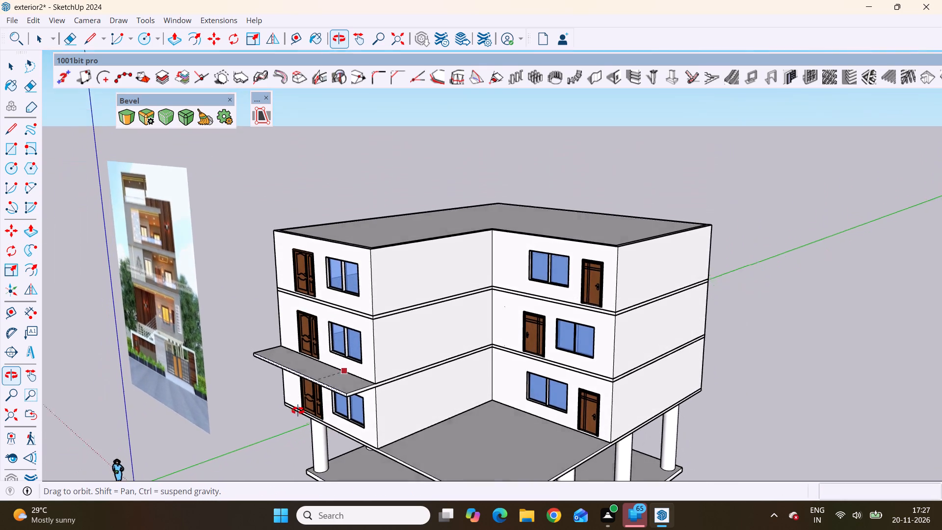
middle_drag(298, 411, 325, 417)
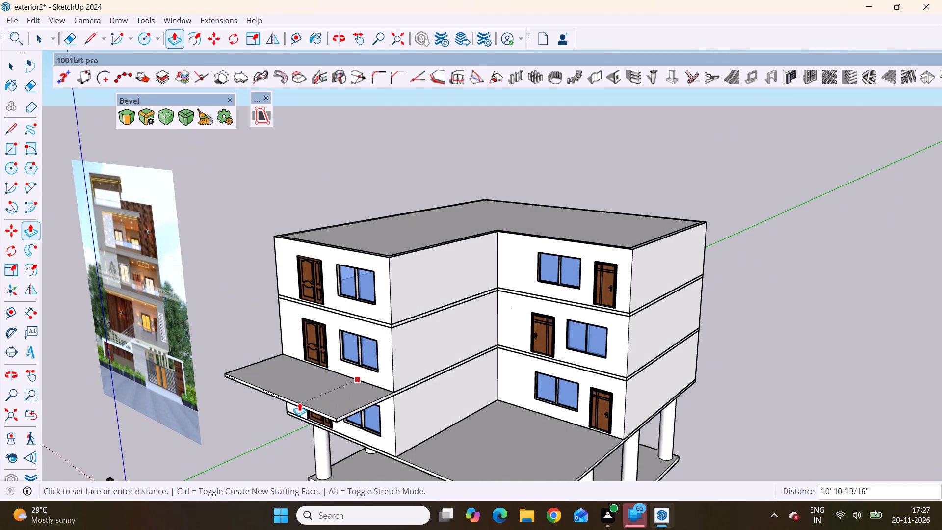
scroll(299, 402, up, 5)
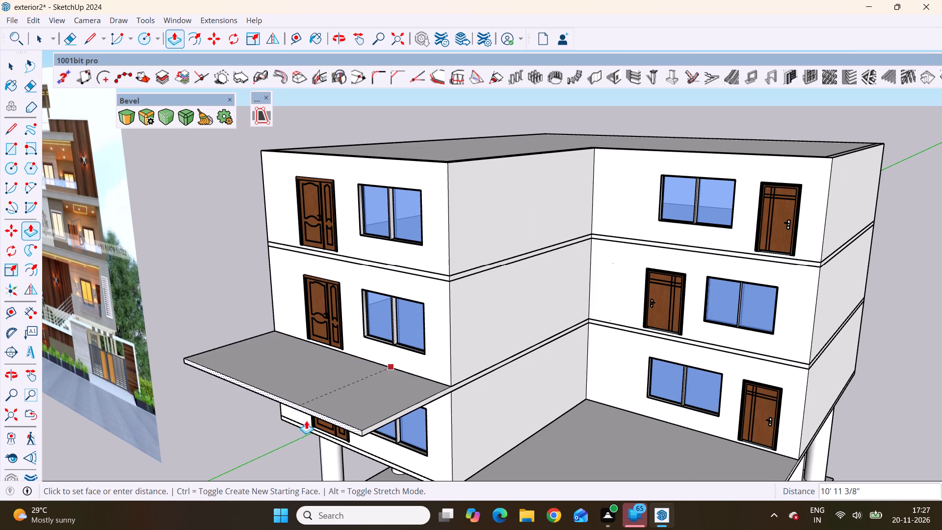
scroll(306, 421, down, 6)
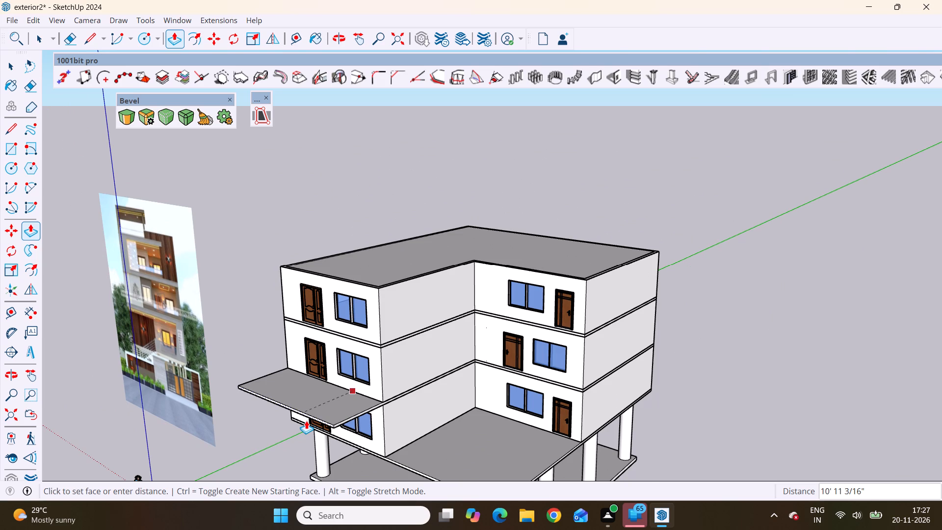
scroll(306, 421, up, 4)
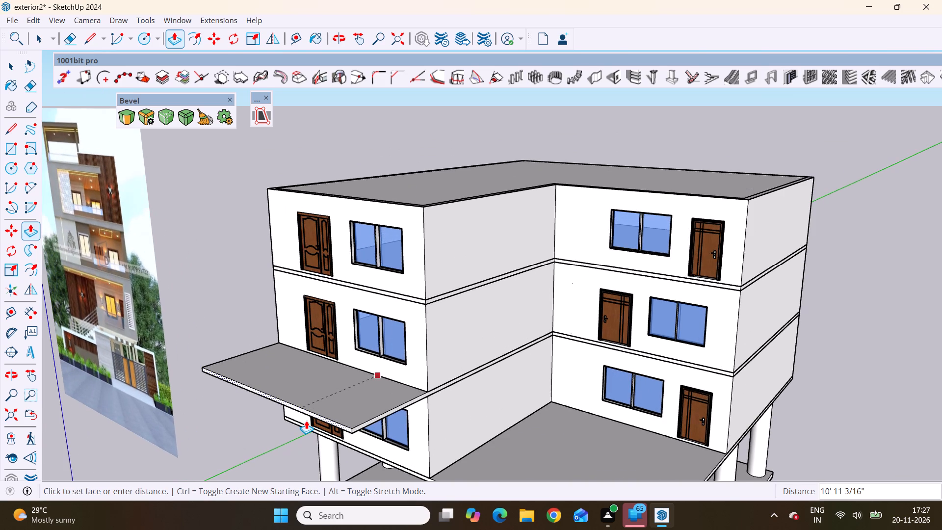
scroll(306, 421, down, 4)
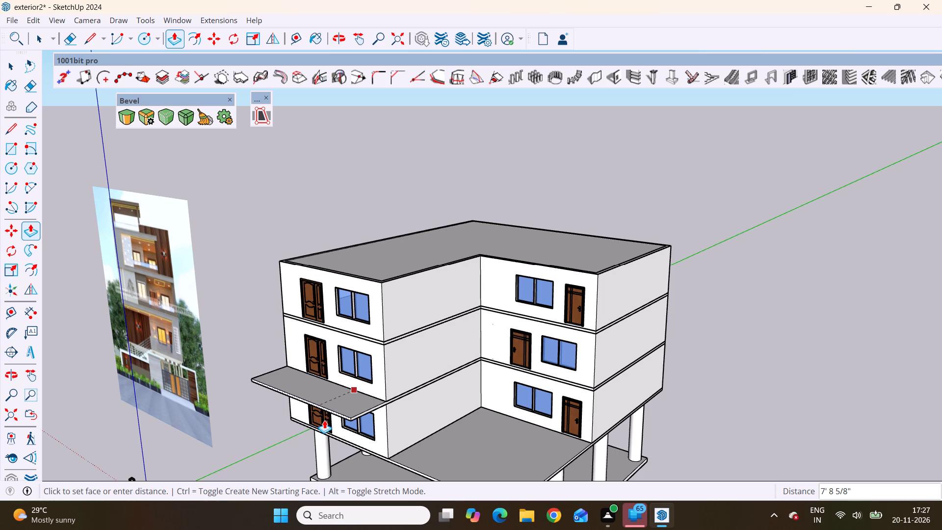
scroll(324, 420, up, 4)
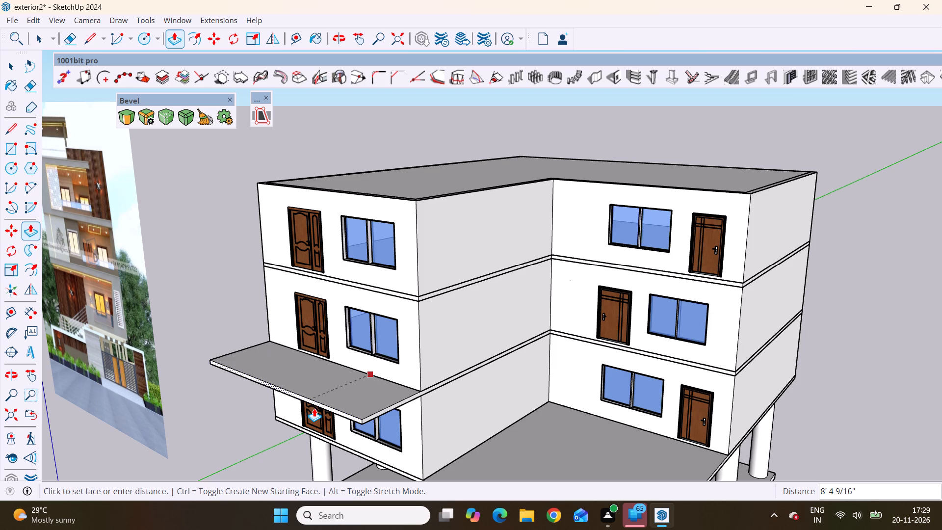
key(4)
key(apostrophe)
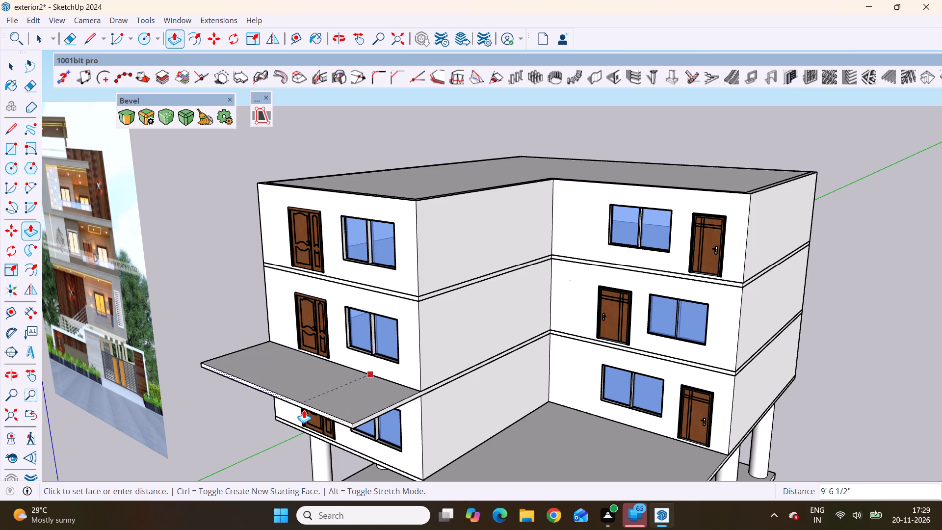
key(4)
key(apostrophe)
key(shift+Return)
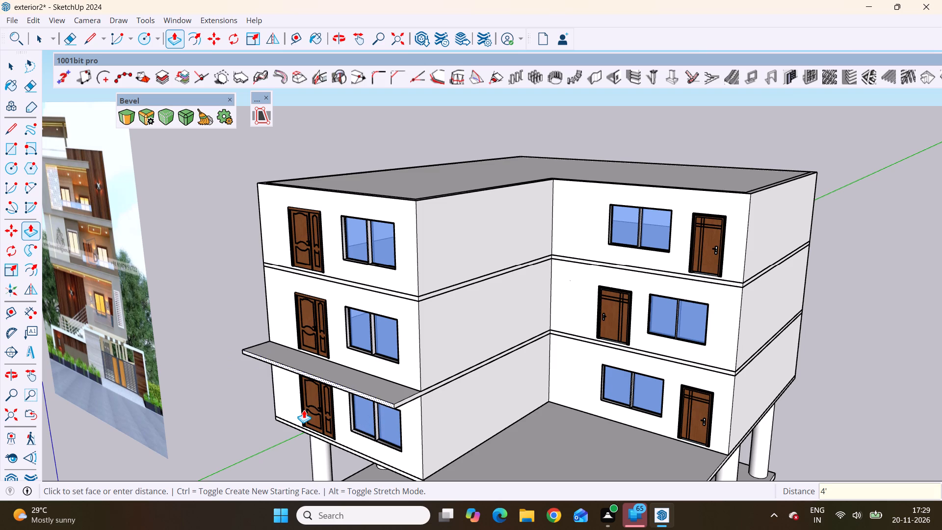
Examine the reference picture's balconies, slab edges and front wall panels, and compare them with the modelled house's front.
scroll(359, 352, down, 3)
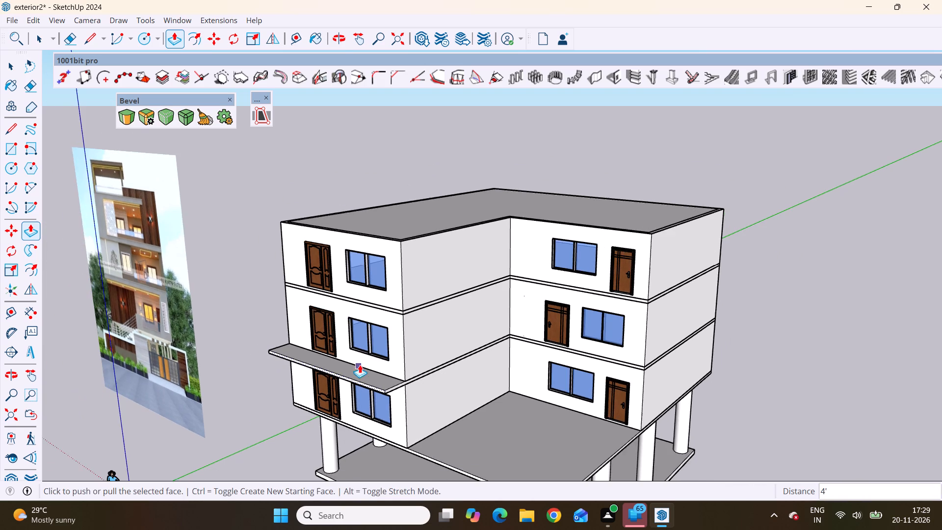
middle_drag(385, 416, 503, 344)
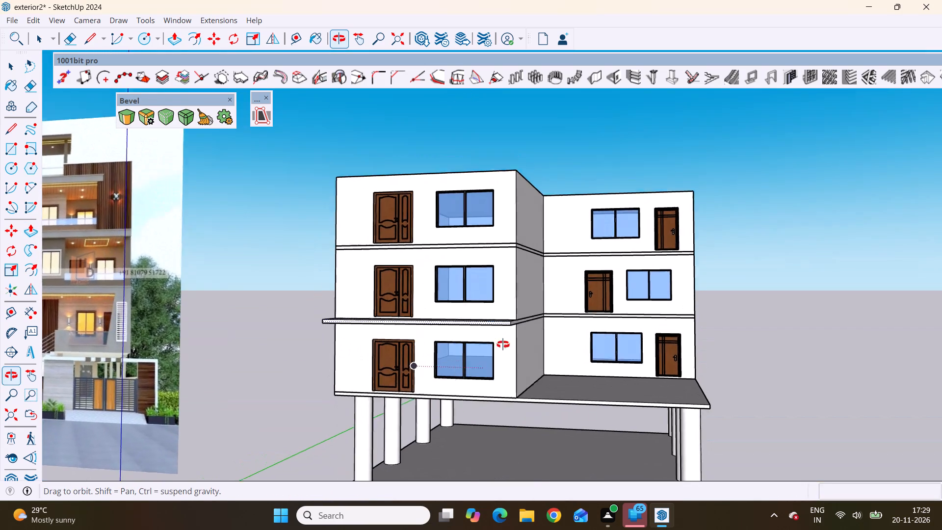
middle_drag(503, 344, 504, 348)
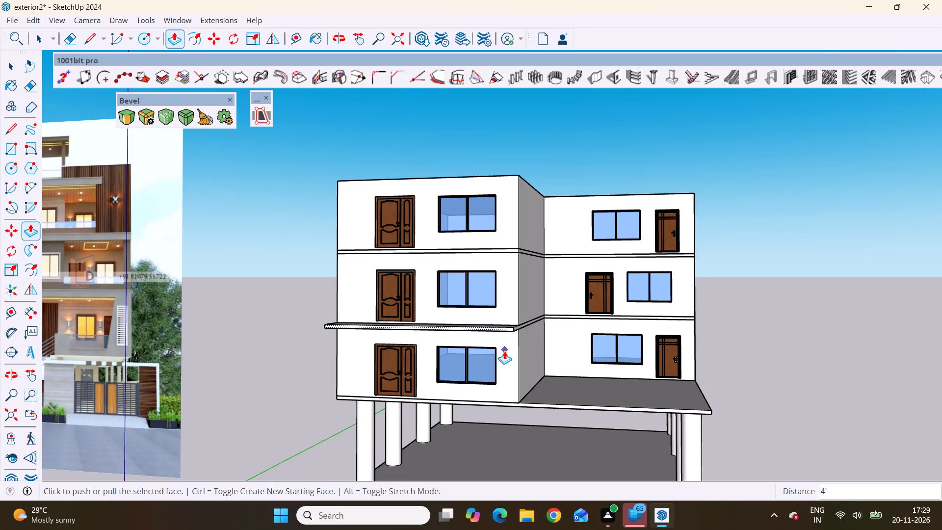
scroll(466, 367, down, 8)
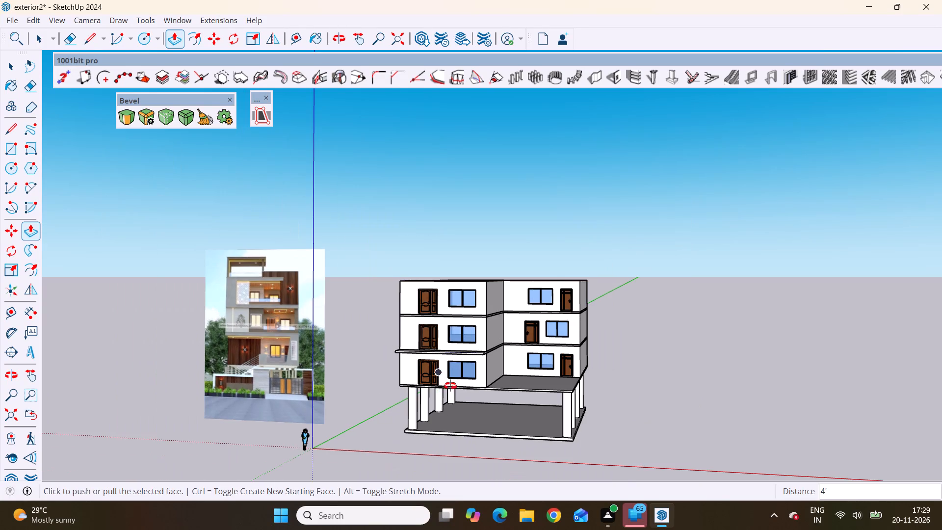
middle_drag(450, 386, 451, 441)
scroll(256, 324, up, 8)
scroll(374, 341, down, 5)
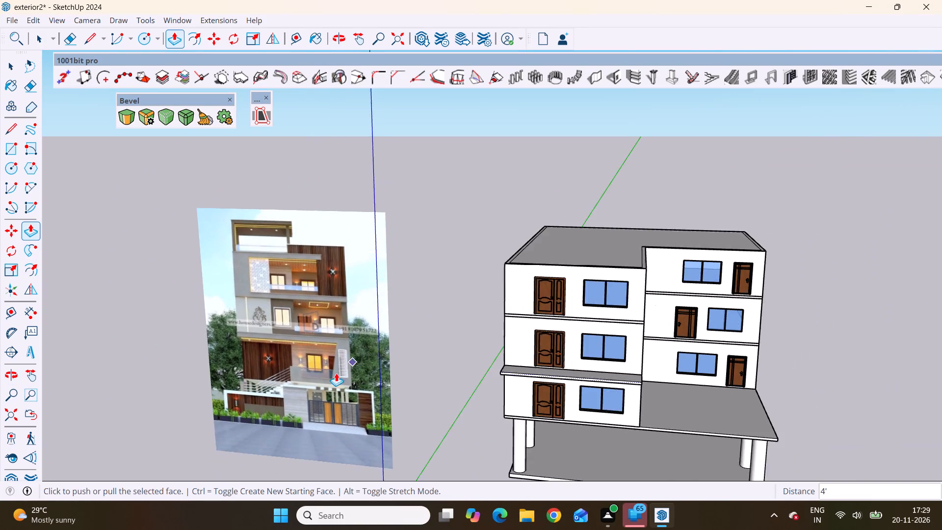
scroll(336, 373, down, 1)
middle_drag(303, 381, 313, 424)
scroll(270, 350, up, 14)
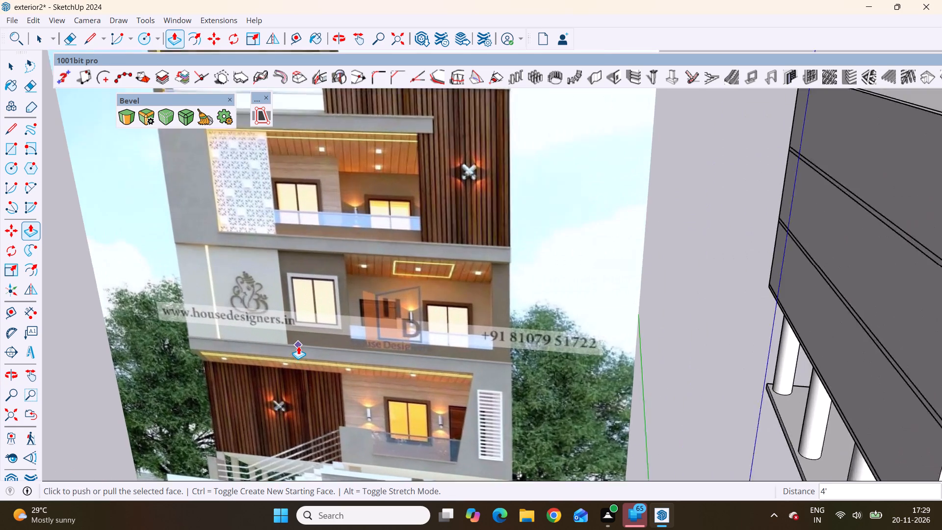
scroll(298, 346, up, 3)
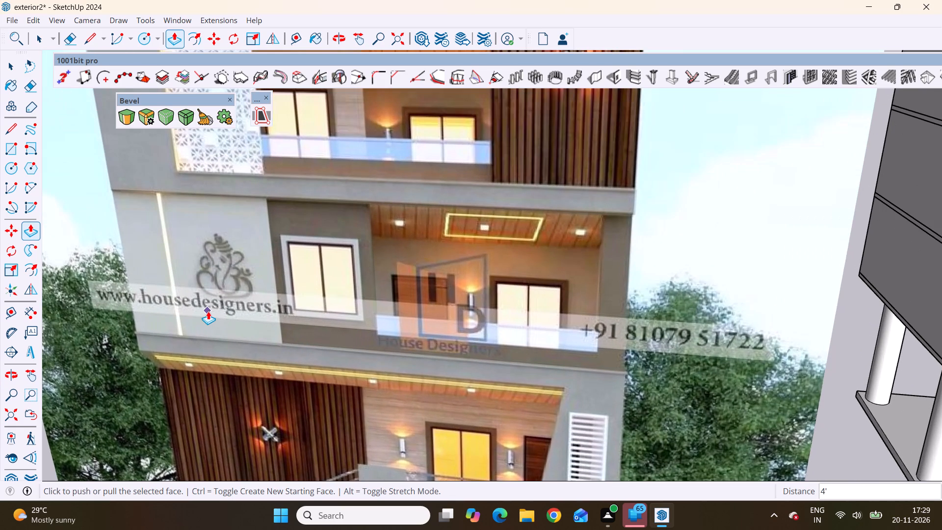
scroll(208, 311, down, 15)
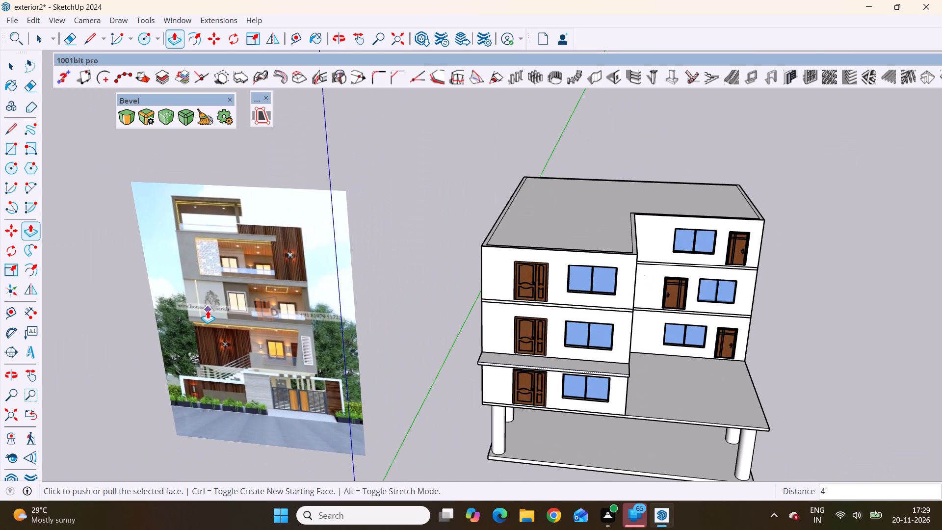
scroll(208, 310, up, 5)
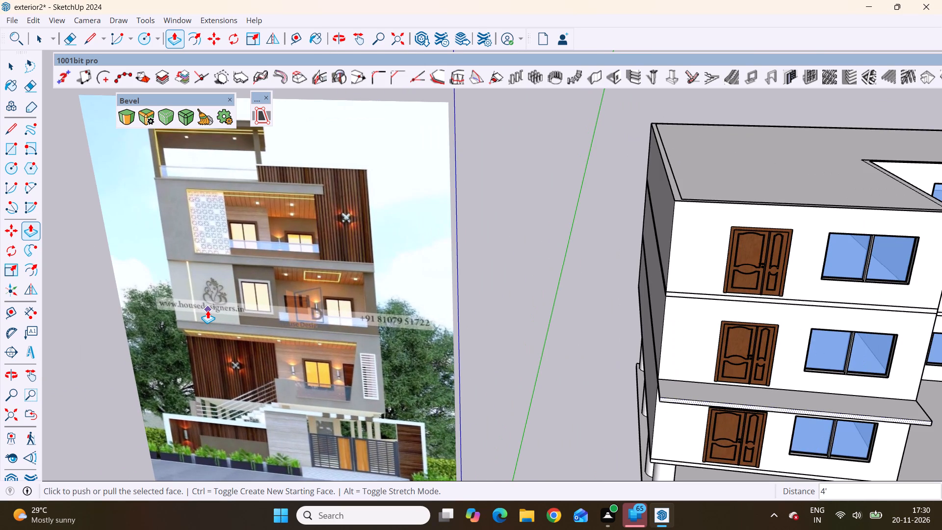
scroll(208, 310, up, 1)
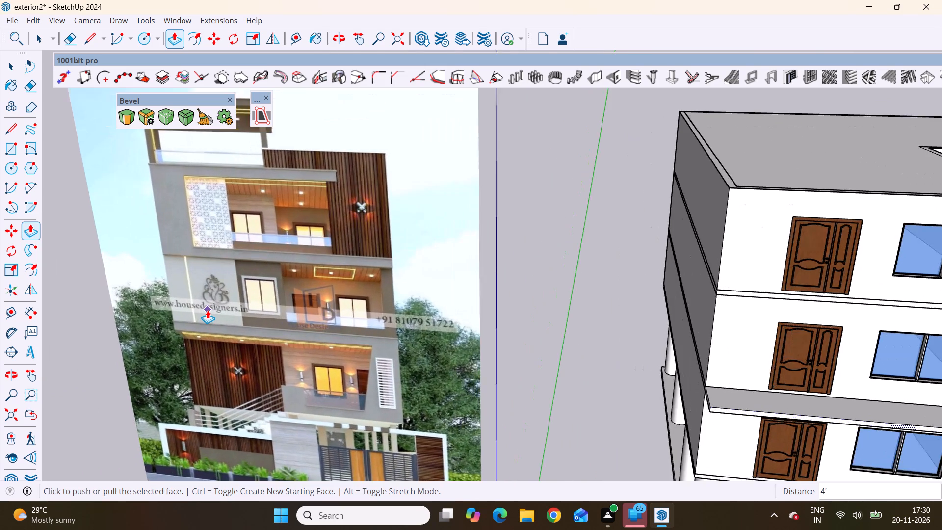
scroll(208, 310, up, 1)
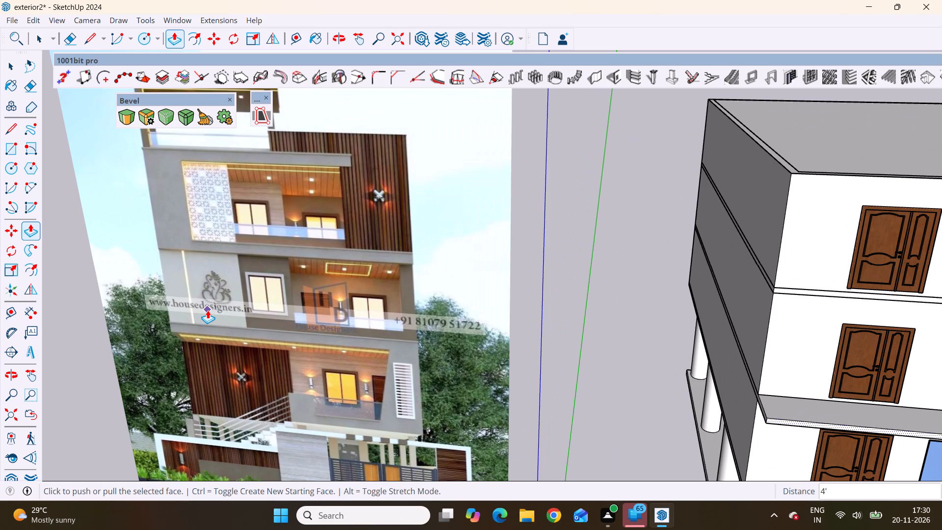
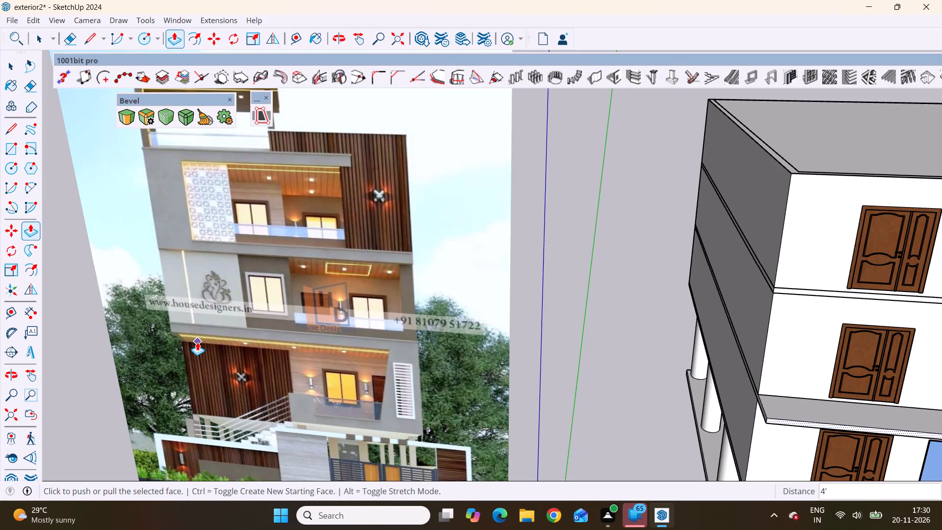
Compare the reference picture's balconies and slab edges with the modelled house's front.
scroll(152, 342, down, 3)
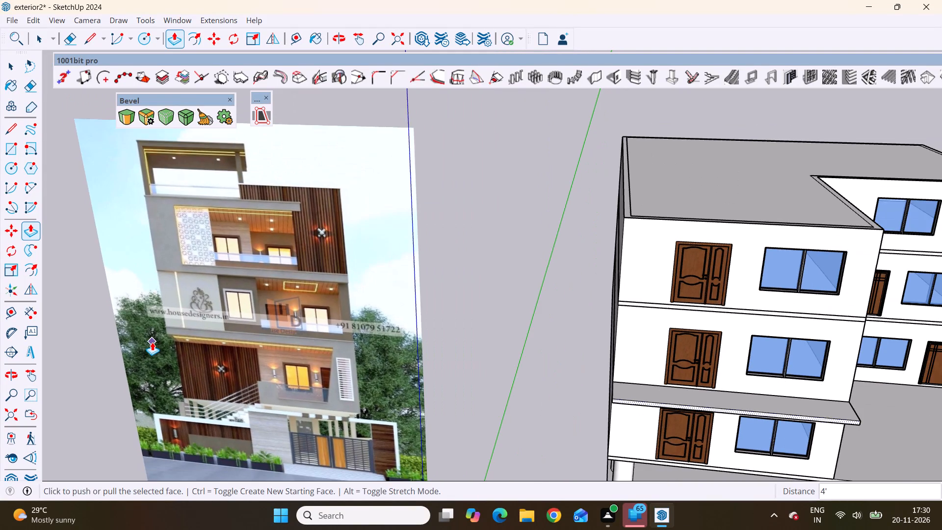
scroll(152, 342, down, 8)
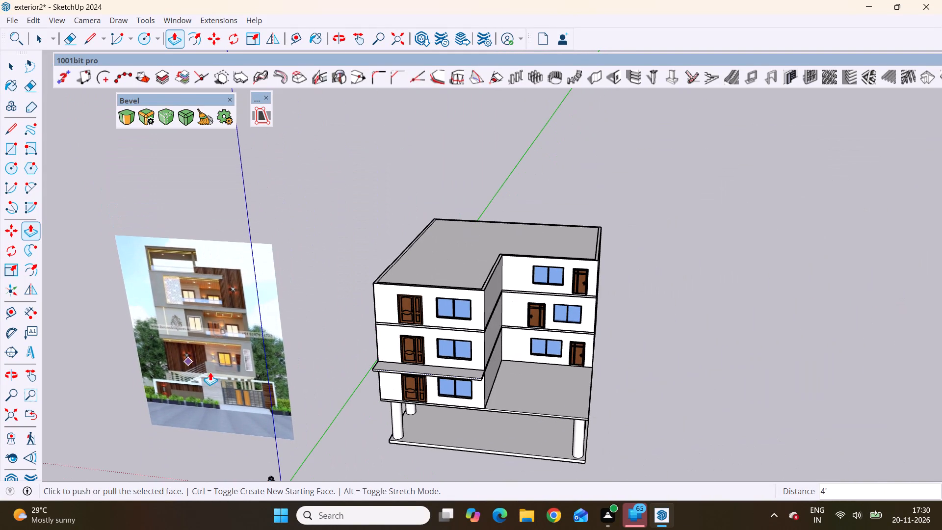
scroll(212, 389, up, 5)
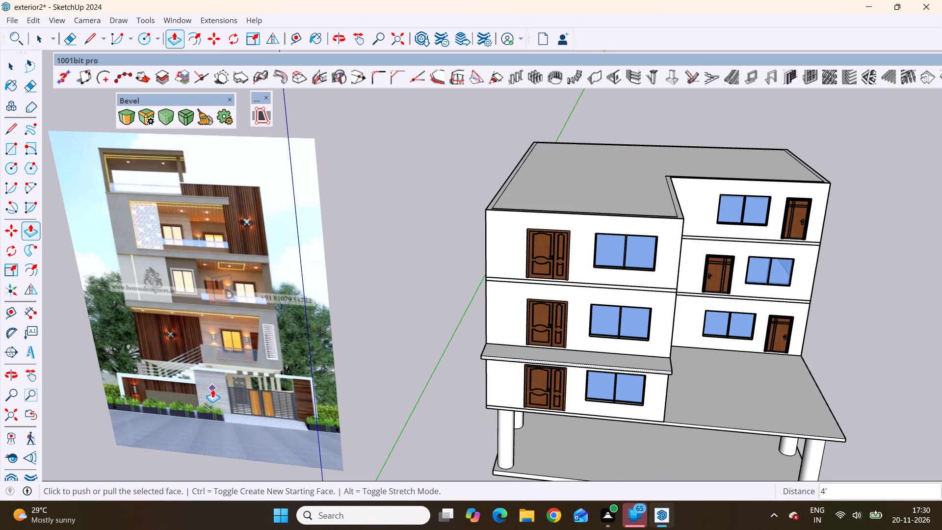
scroll(212, 389, down, 3)
scroll(179, 352, up, 2)
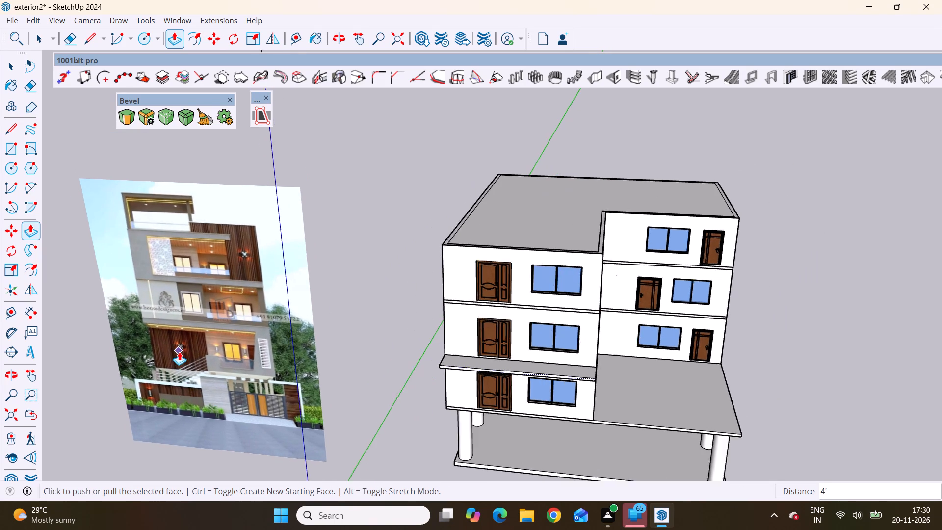
scroll(179, 352, up, 1)
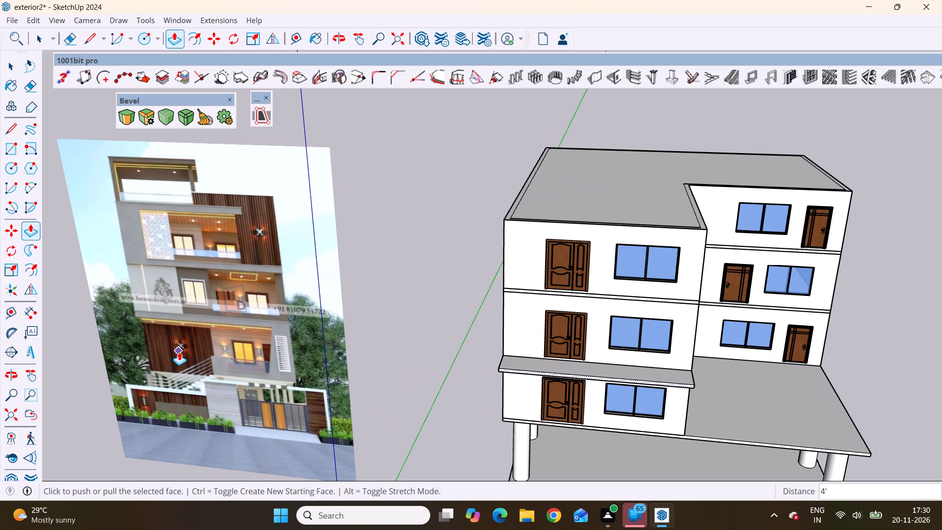
scroll(179, 352, down, 2)
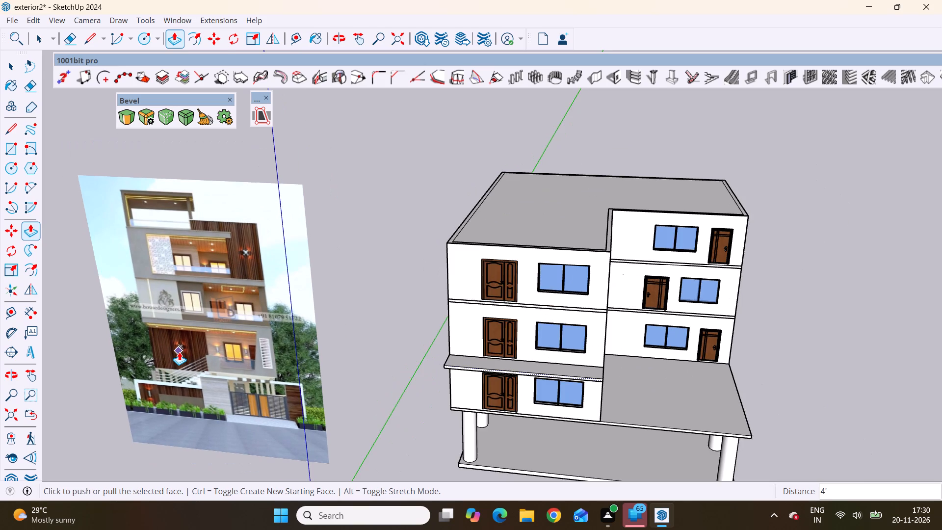
scroll(179, 352, down, 3)
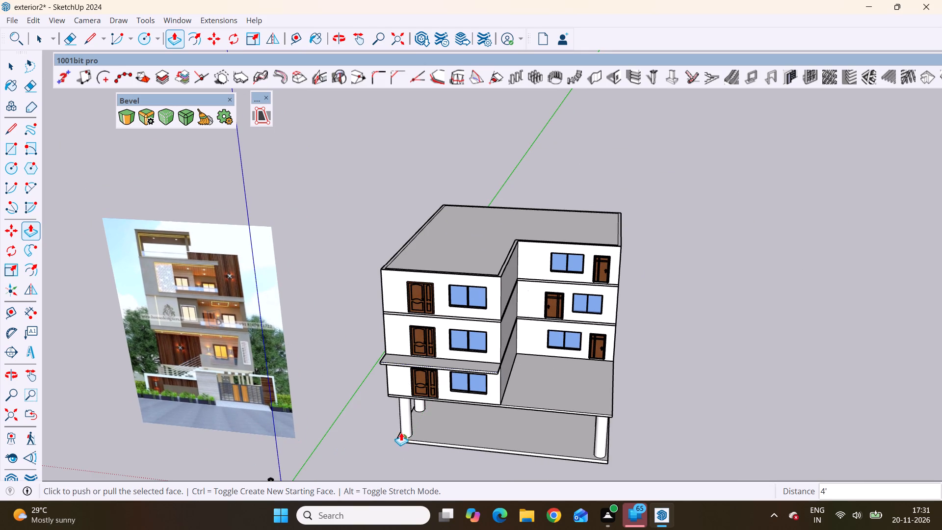
scroll(403, 396, up, 2)
scroll(404, 395, down, 3)
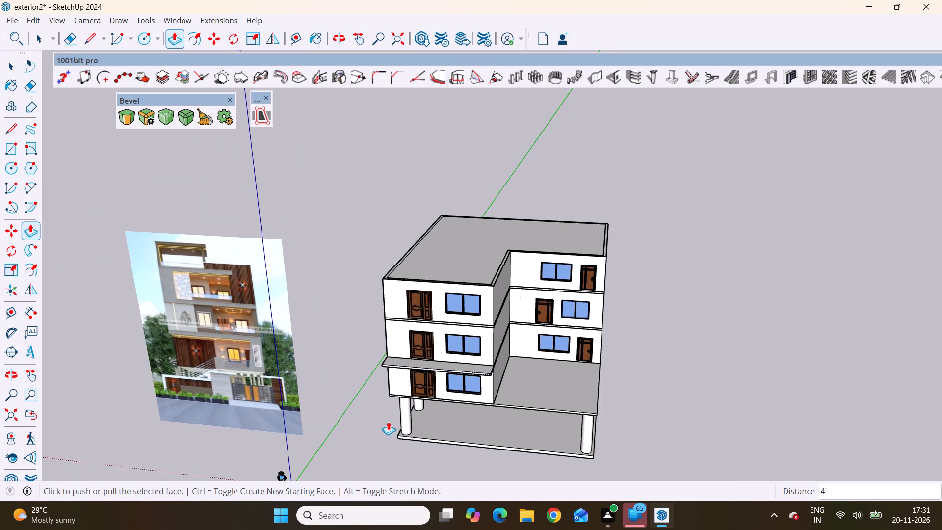
scroll(387, 424, down, 3)
scroll(463, 380, up, 2)
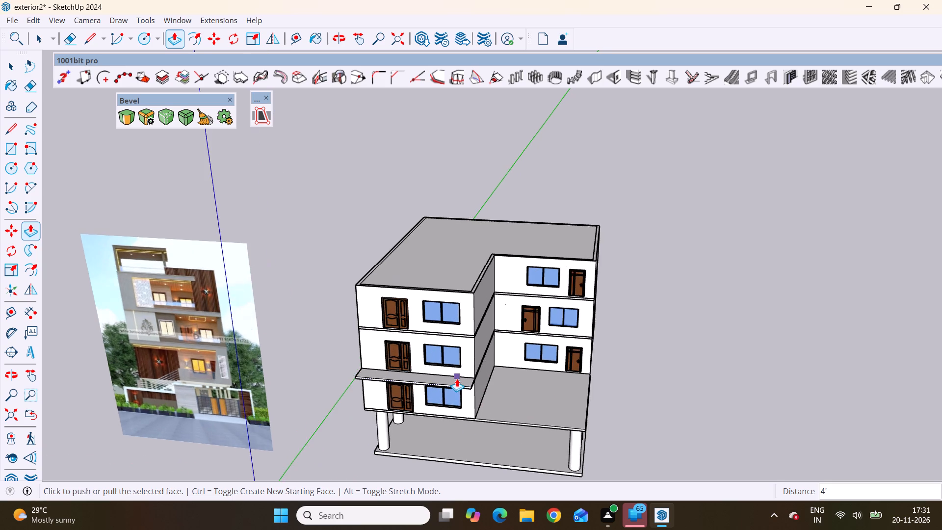
scroll(457, 378, up, 8)
scroll(465, 383, down, 7)
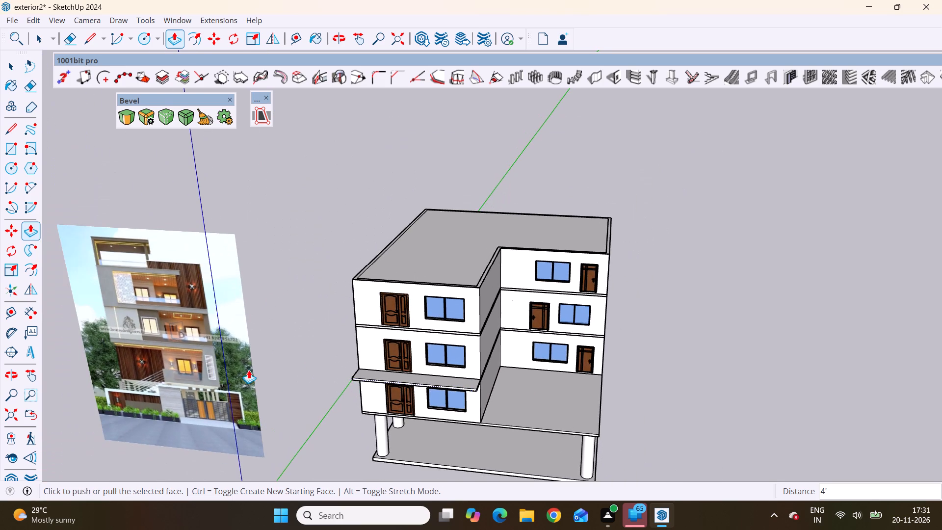
scroll(179, 359, up, 3)
scroll(179, 359, down, 6)
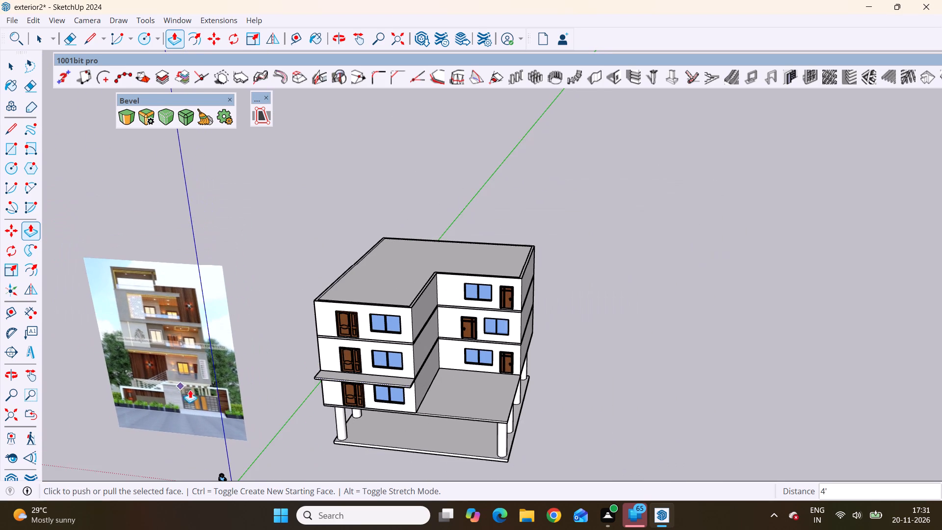
scroll(390, 393, up, 15)
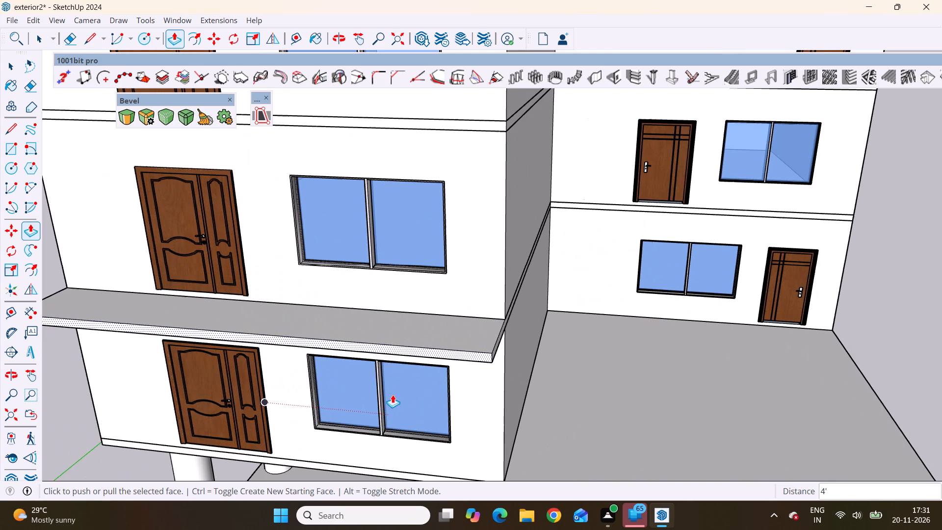
Extend the balcony slab between the lowest and middle walled storeys outward by a further 4'.
click(392, 395)
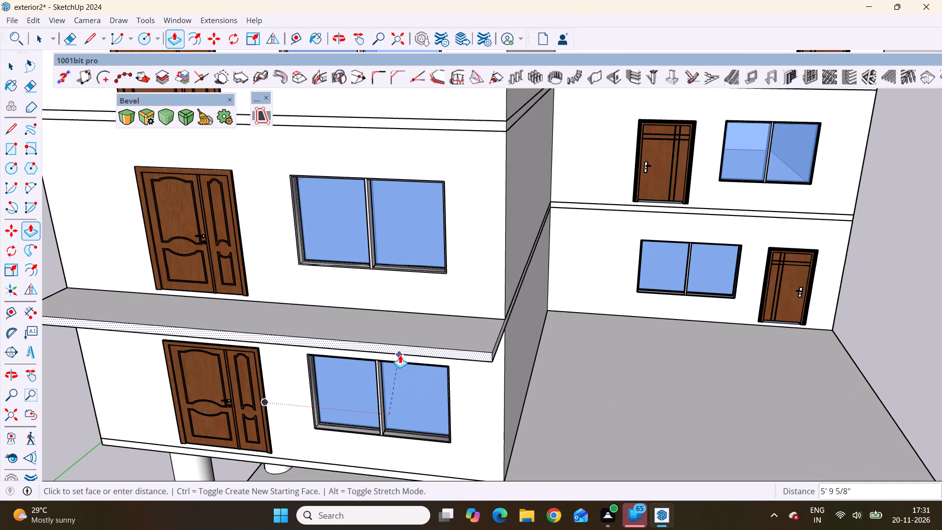
key(space)
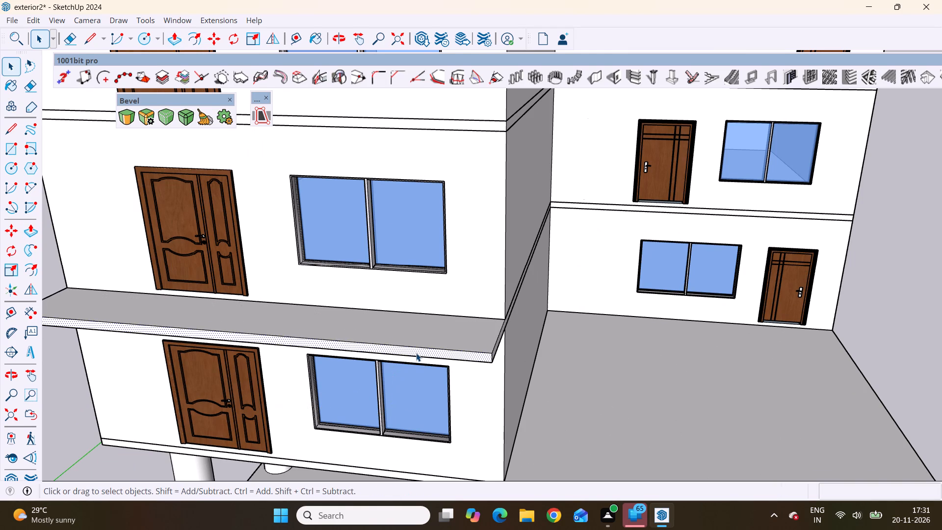
key(p)
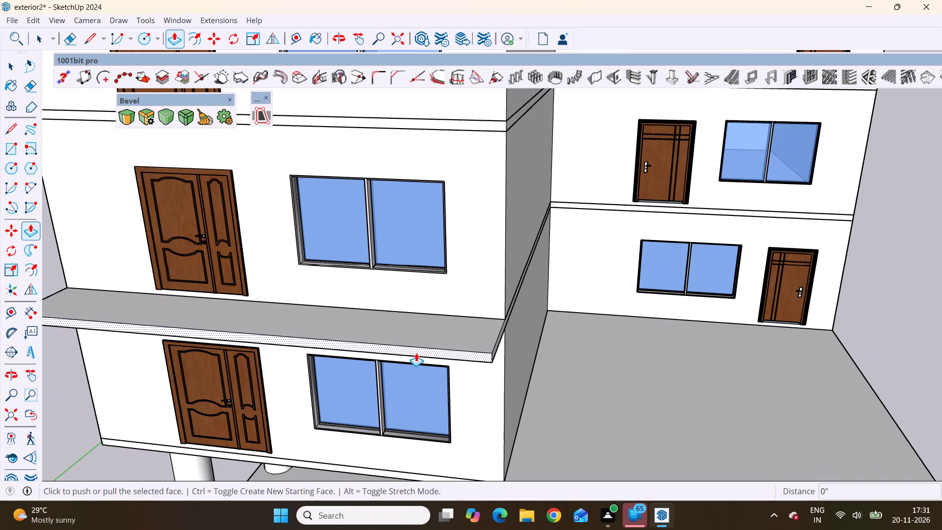
click(416, 346)
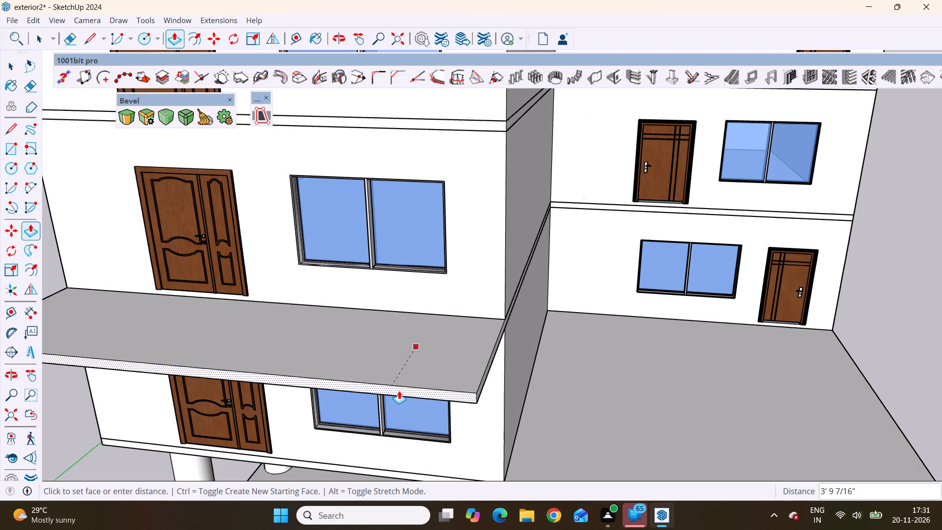
scroll(399, 391, down, 9)
middle_drag(413, 394, 270, 378)
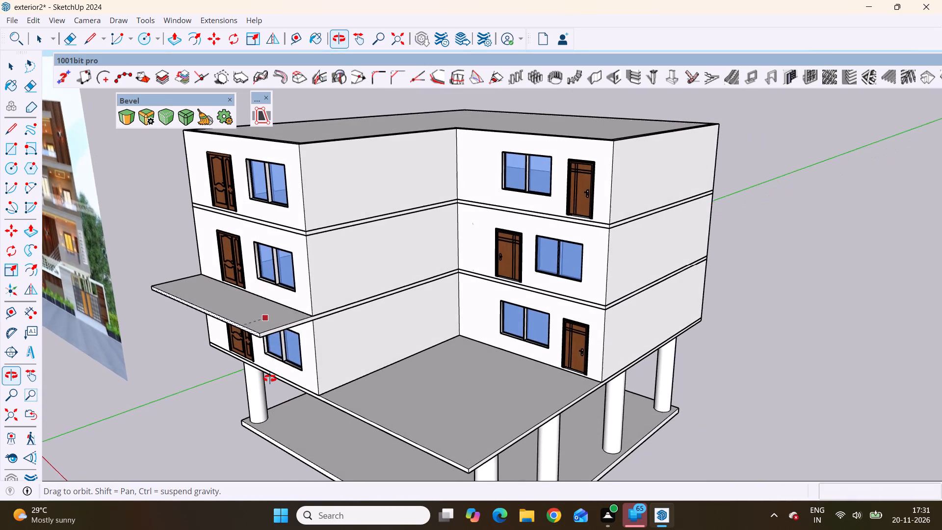
middle_drag(270, 378, 276, 381)
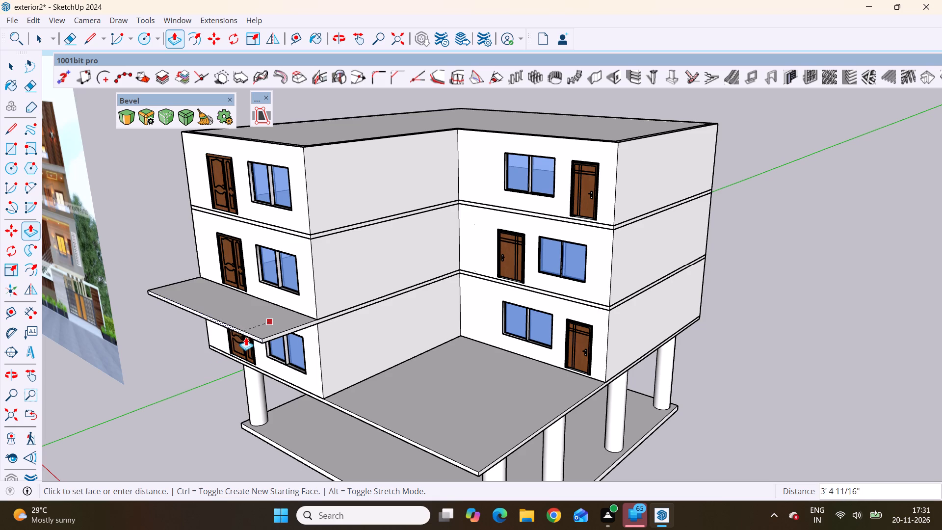
scroll(249, 336, down, 3)
scroll(249, 336, up, 1)
middle_drag(249, 335, 297, 208)
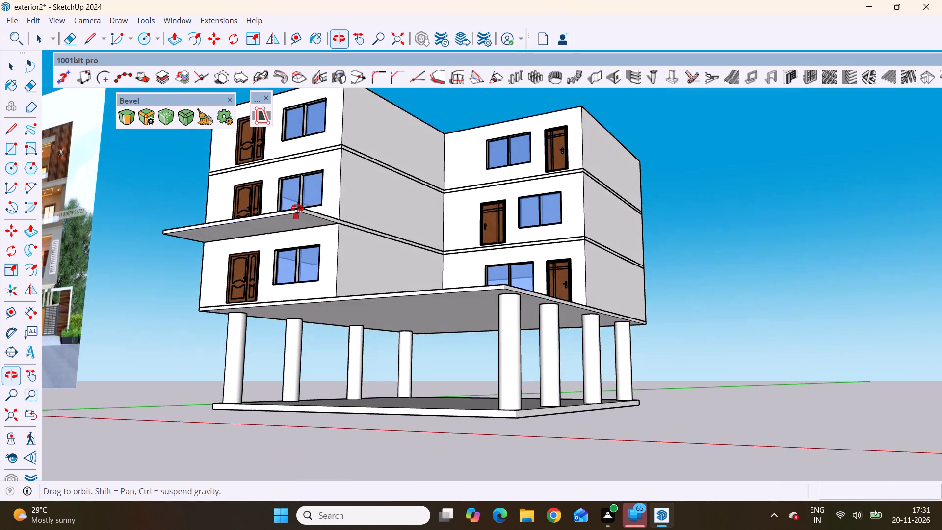
middle_drag(297, 208, 230, 359)
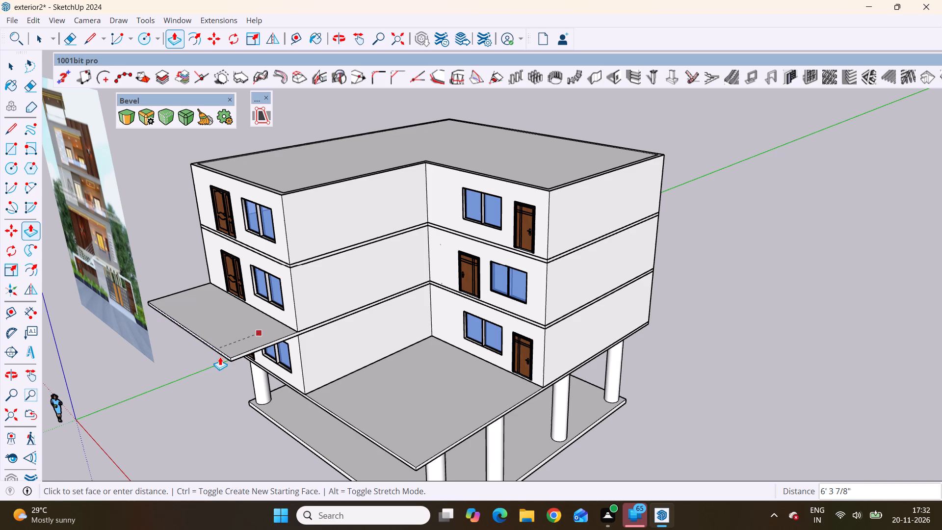
scroll(220, 357, up, 6)
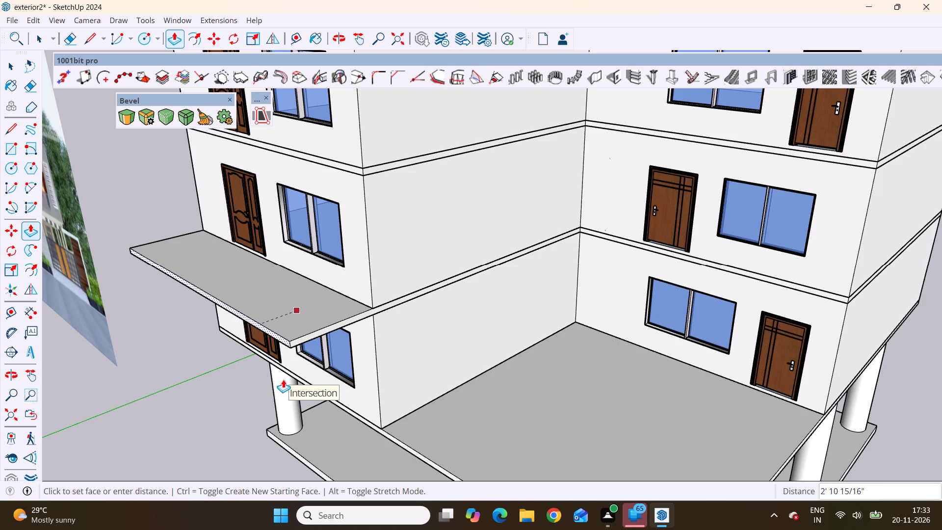
scroll(283, 379, up, 2)
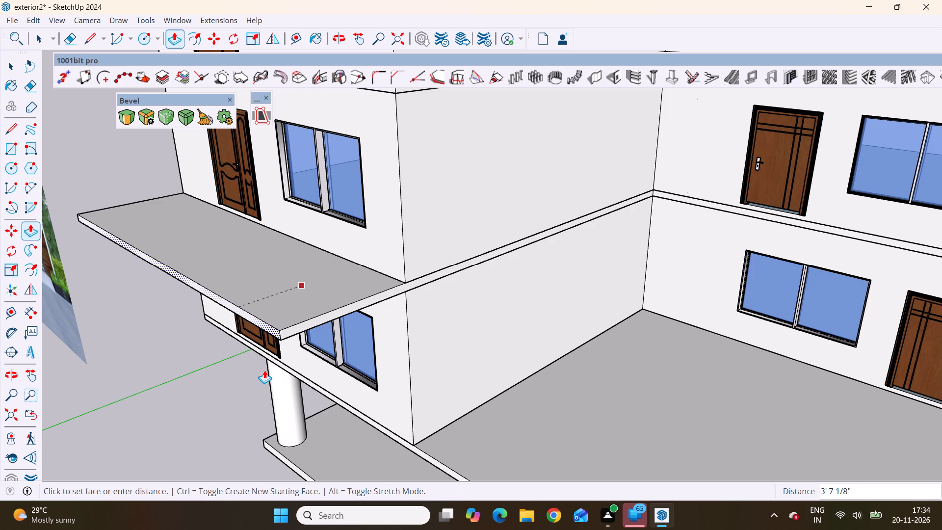
key(4)
key(apostrophe)
key(Return)
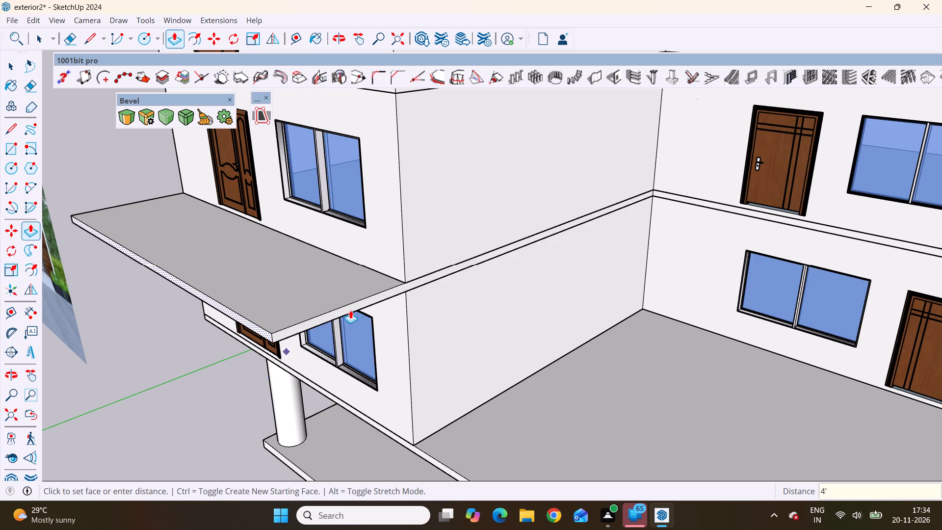
Examine the extended balcony slab on the house's front against the reference picture.
scroll(356, 307, down, 11)
middle_drag(354, 391, 365, 332)
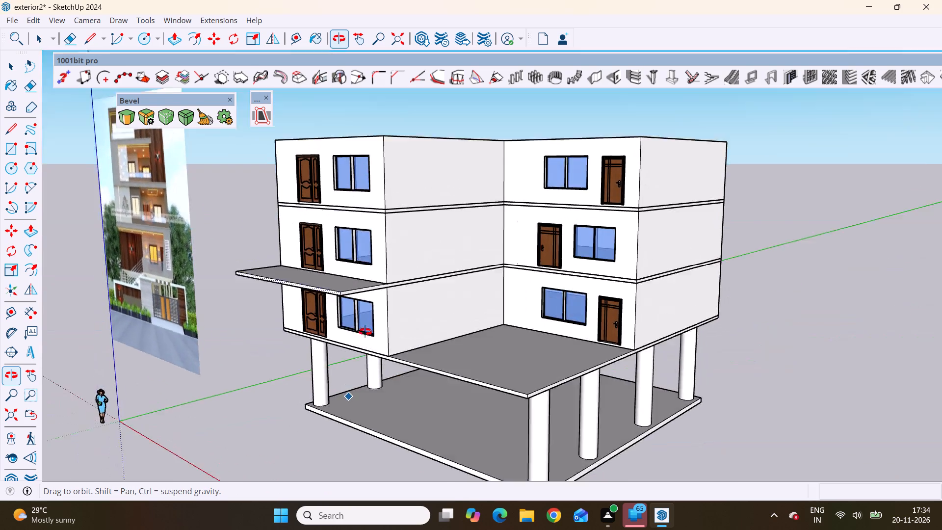
middle_drag(365, 332, 371, 379)
scroll(479, 335, down, 4)
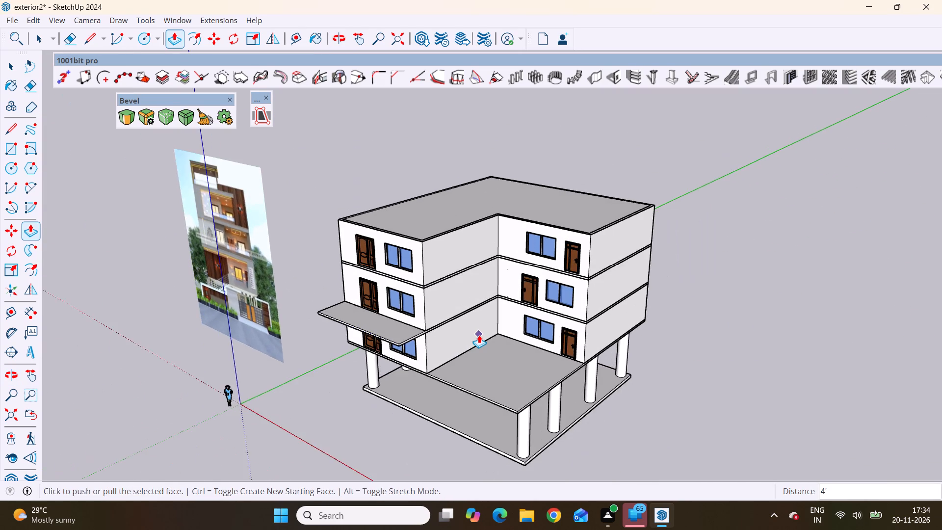
scroll(479, 335, down, 1)
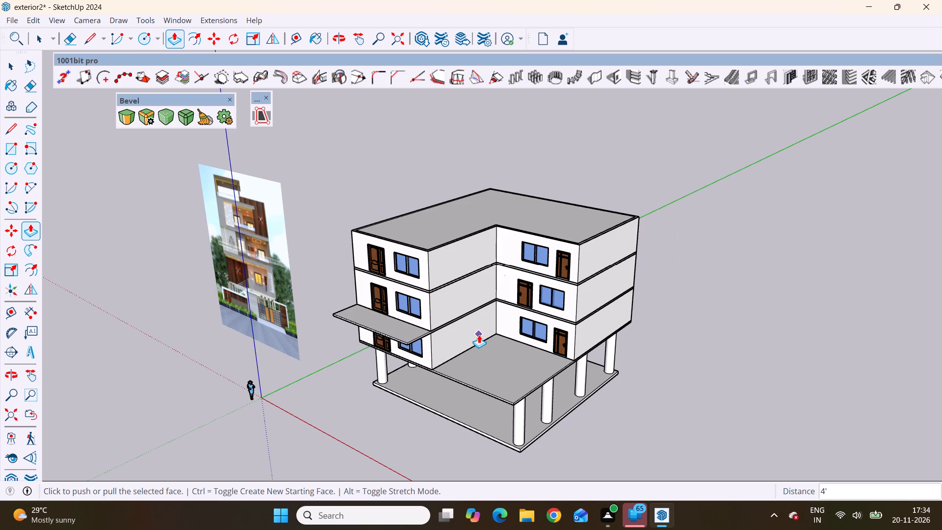
key(space)
scroll(379, 271, up, 6)
scroll(392, 321, down, 3)
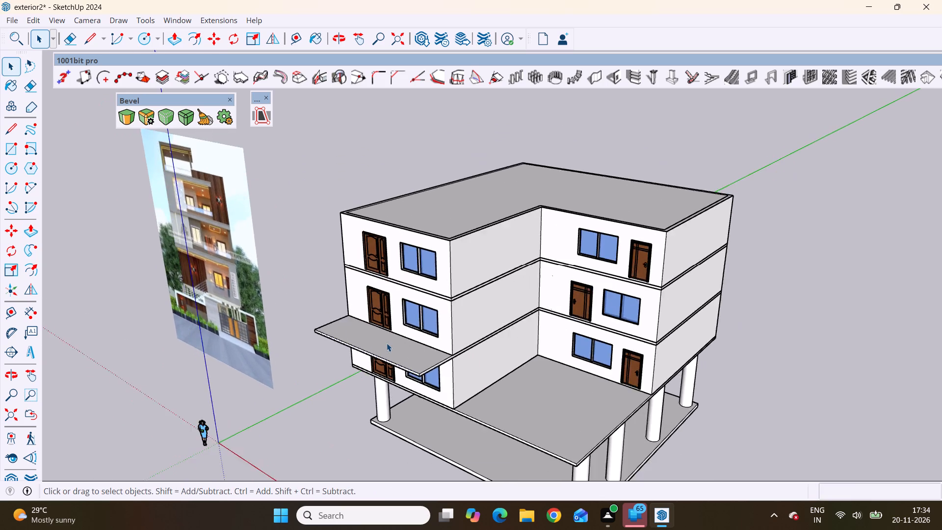
scroll(387, 343, down, 4)
scroll(435, 340, down, 3)
middle_drag(383, 356, 502, 371)
scroll(502, 371, up, 1)
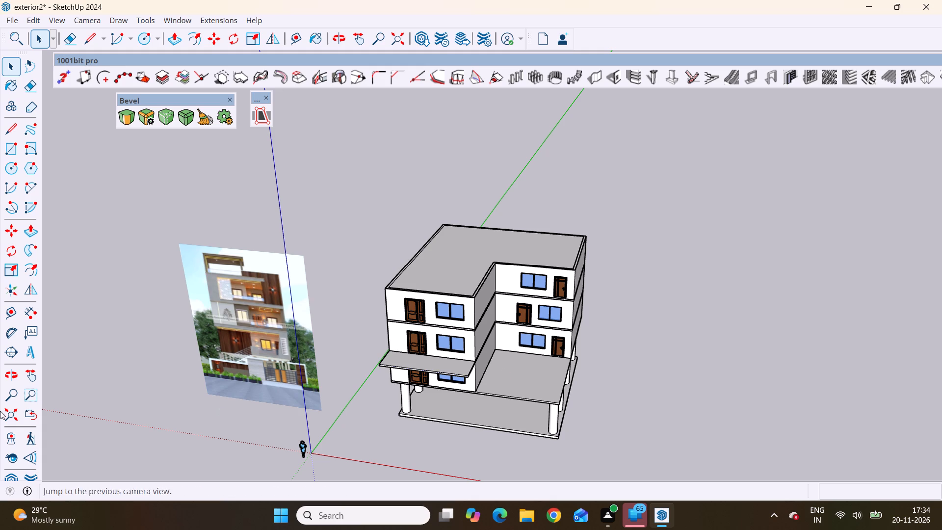
Extrude the slab band between the middle and top storeys of the projecting front wing outward 8', flush with the balcony slab below.
scroll(451, 296, up, 7)
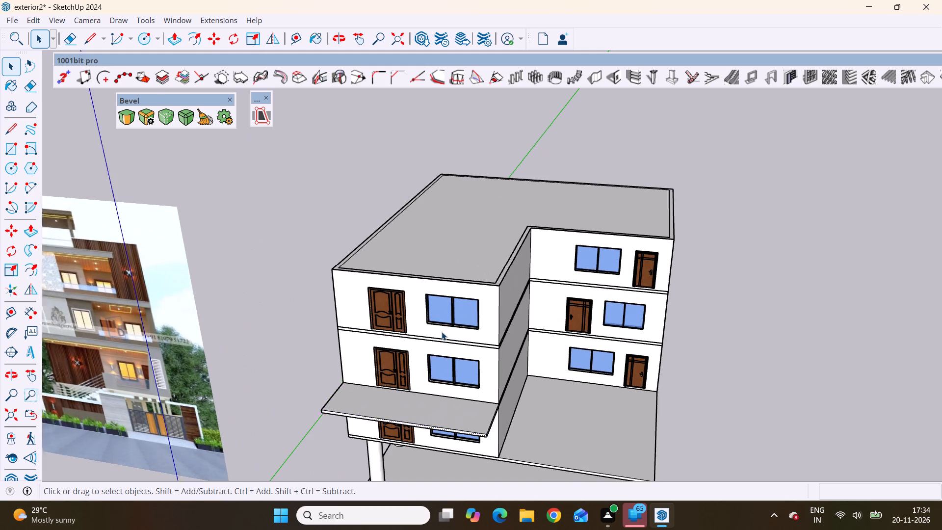
middle_drag(449, 367, 466, 306)
scroll(468, 291, up, 11)
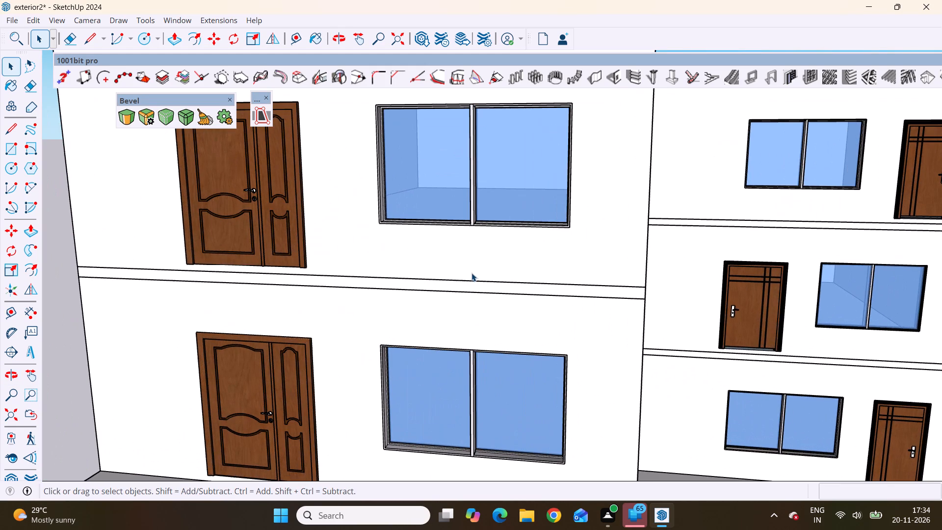
click(478, 285)
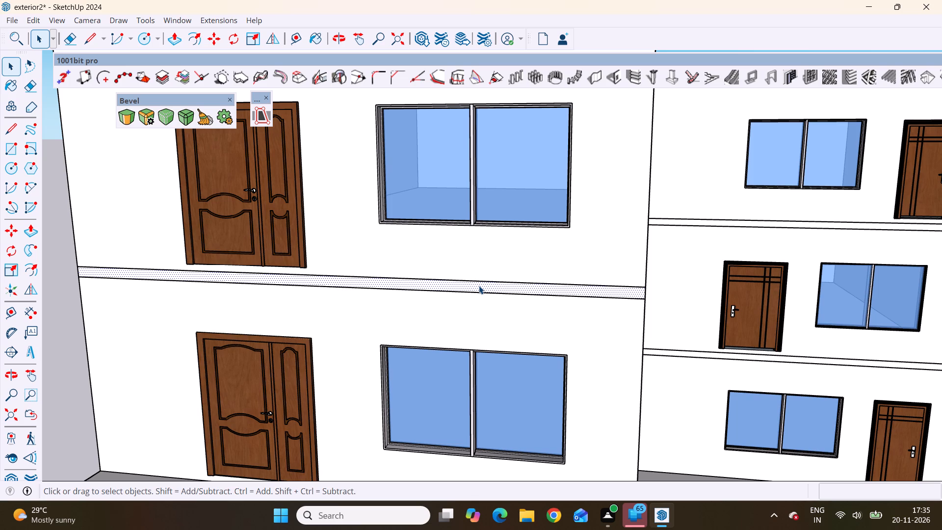
key(p)
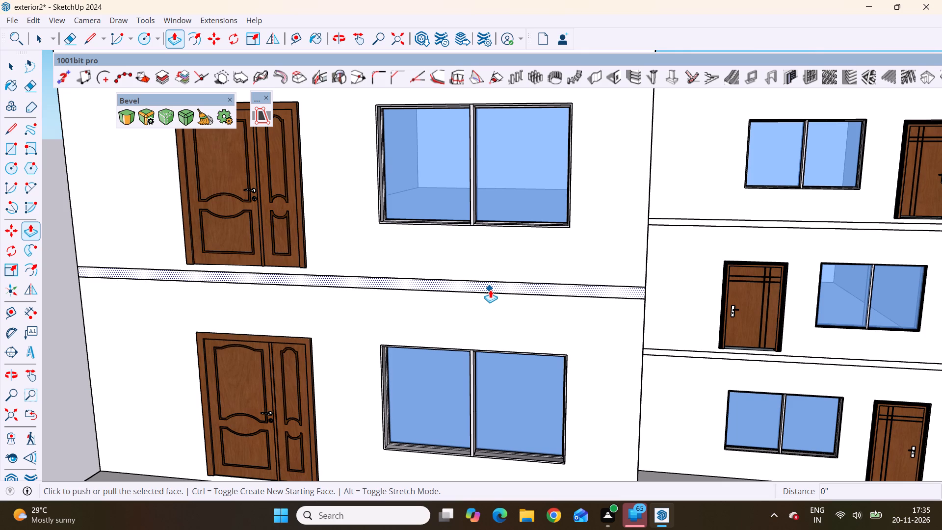
scroll(490, 290, up, 3)
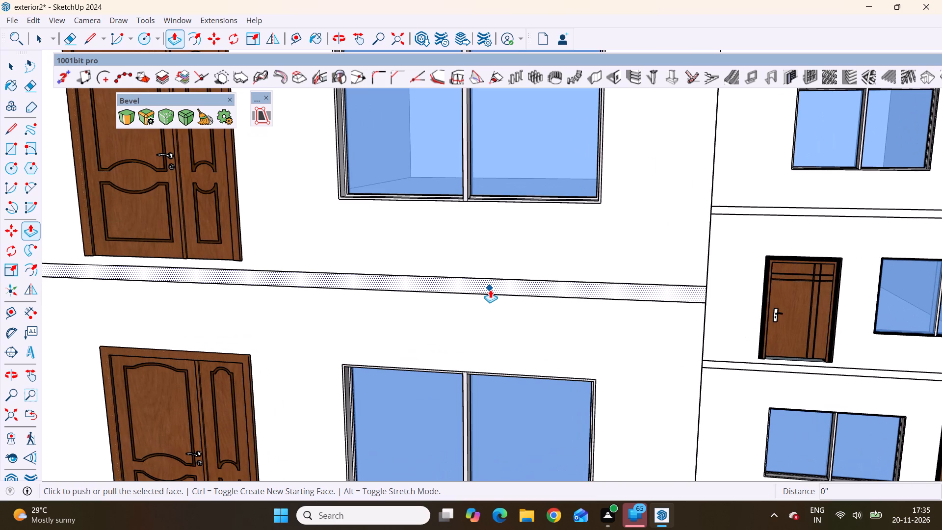
click(490, 289)
scroll(478, 300, down, 9)
scroll(485, 344, down, 2)
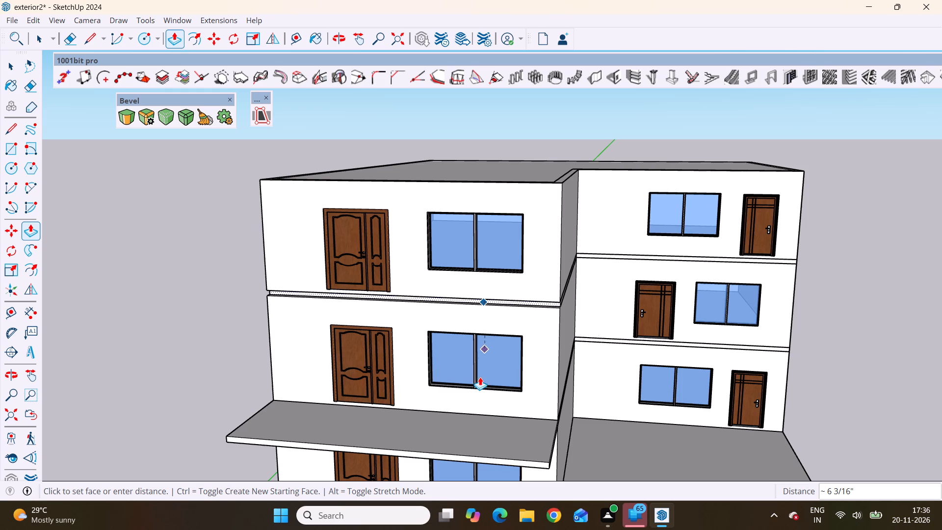
scroll(406, 376, down, 6)
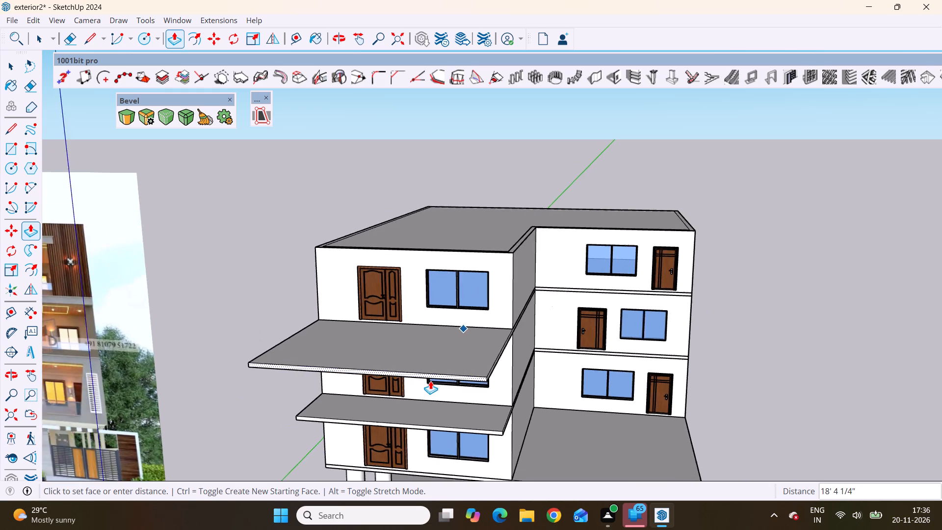
scroll(430, 381, down, 1)
middle_drag(430, 381, 318, 366)
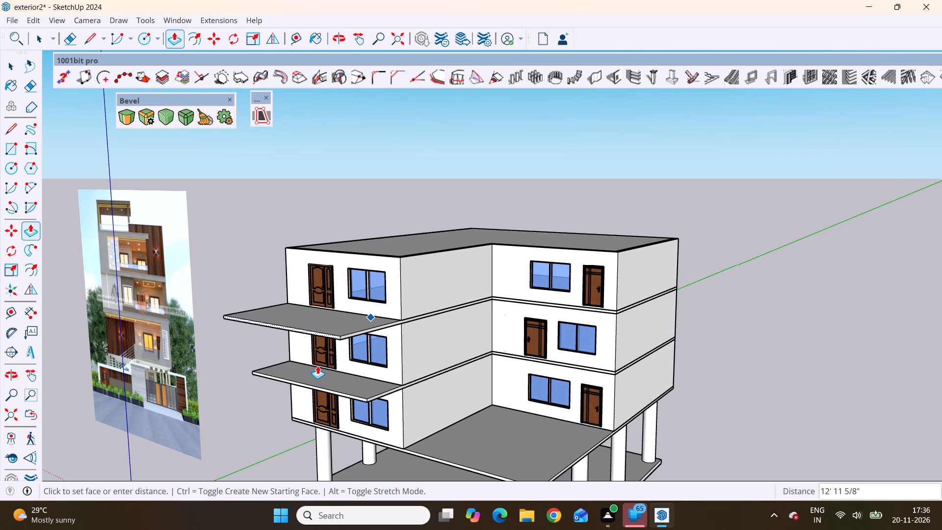
click(365, 403)
Examine the projecting wing's two balcony slabs against the balconies and slab edges in the reference picture.
scroll(445, 357, down, 7)
middle_drag(443, 372, 512, 360)
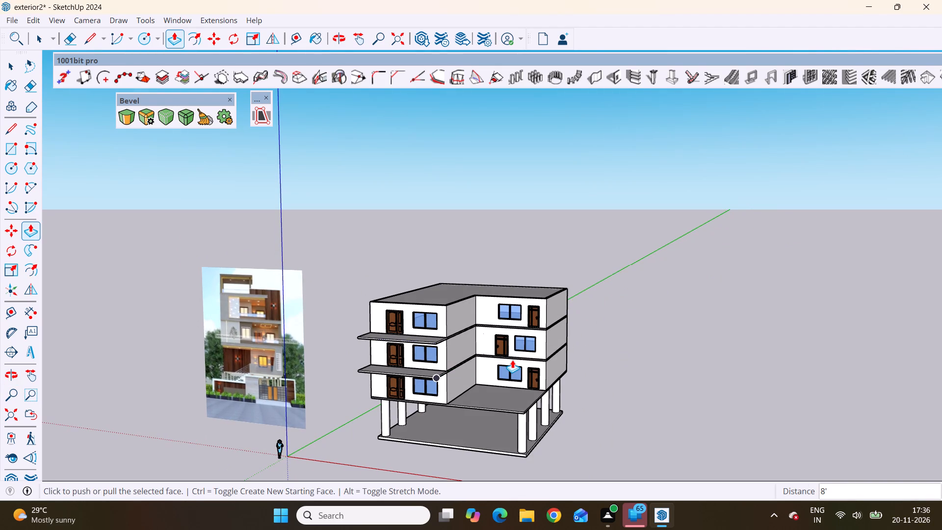
scroll(512, 360, down, 2)
middle_drag(585, 359, 636, 359)
key(space)
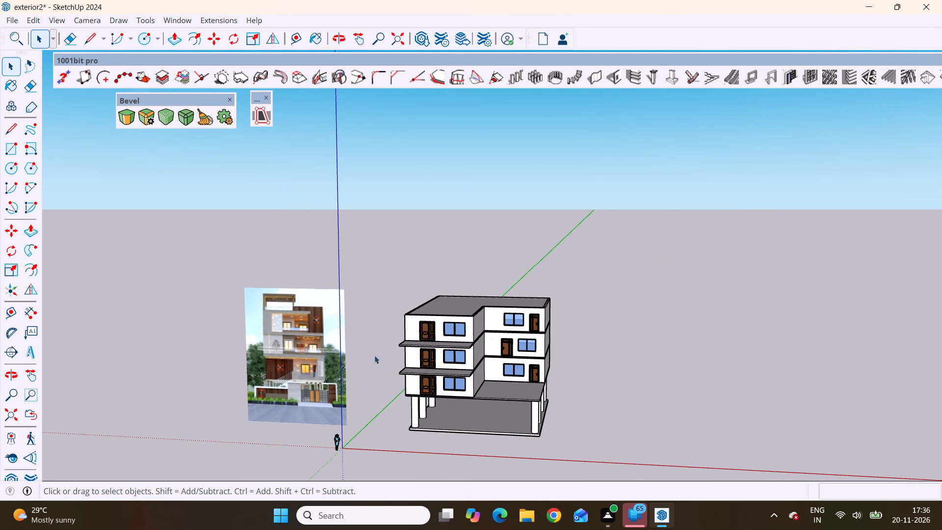
scroll(298, 355, up, 14)
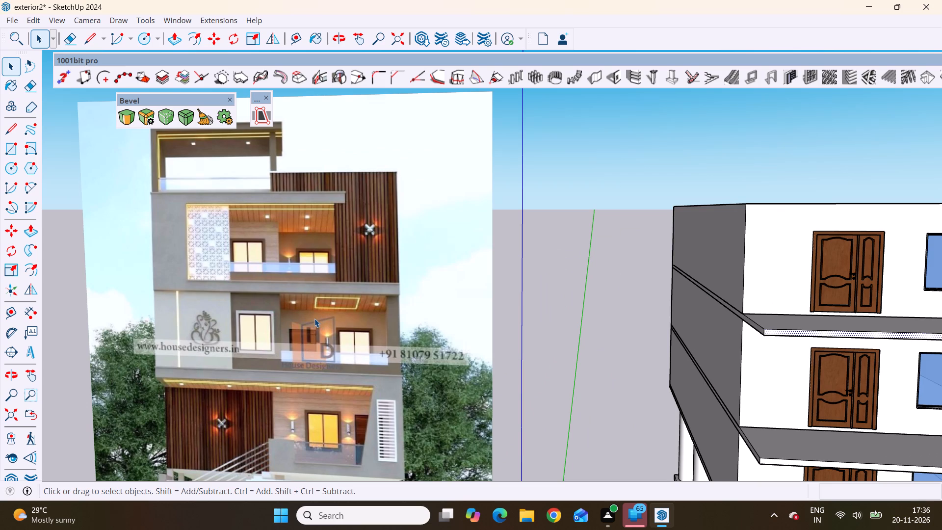
scroll(315, 318, down, 13)
middle_drag(529, 392, 608, 428)
Extrude the slab band between the lowest and middle walled storeys of the recessed front wing outward about 11' 9".
scroll(567, 347, up, 2)
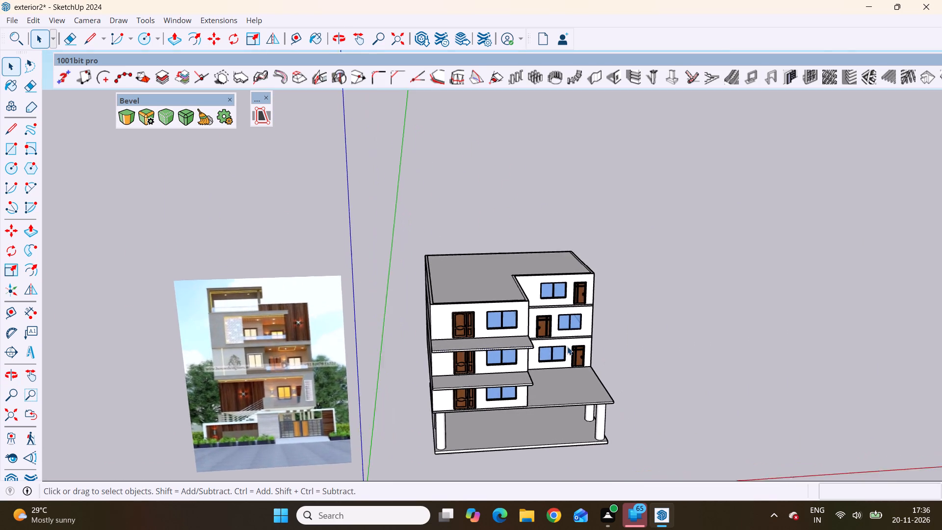
scroll(567, 346, up, 4)
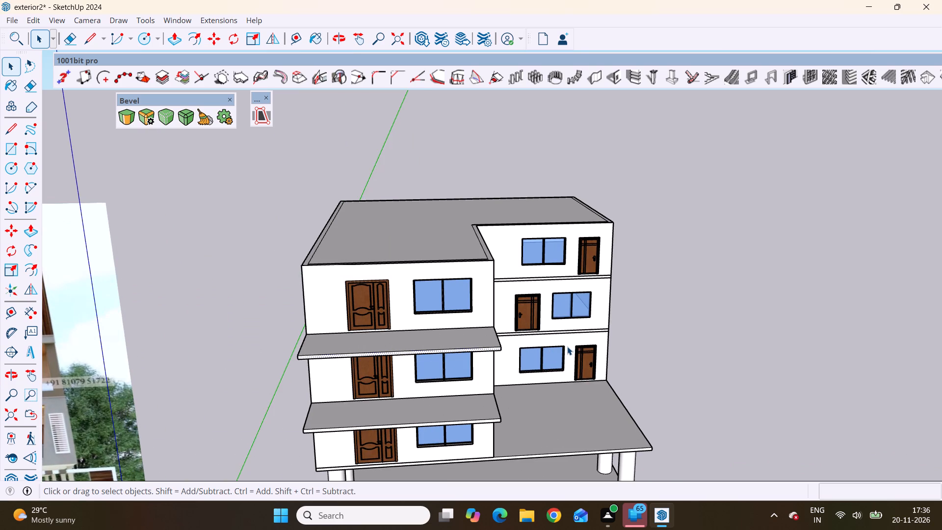
scroll(567, 346, up, 1)
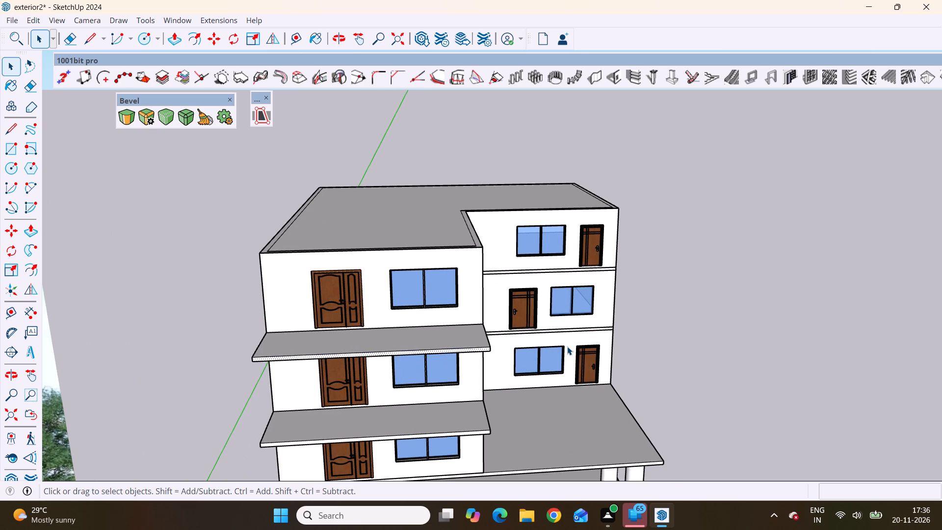
scroll(567, 346, up, 3)
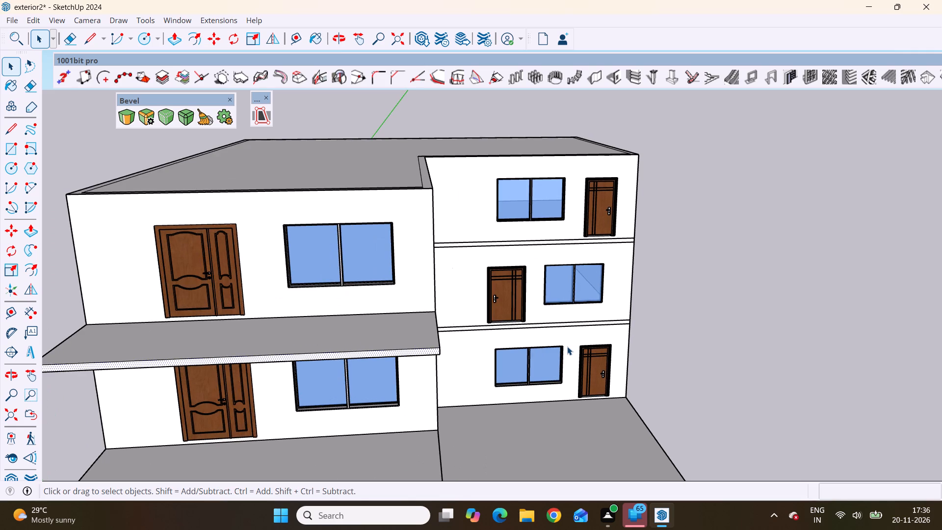
scroll(567, 346, up, 4)
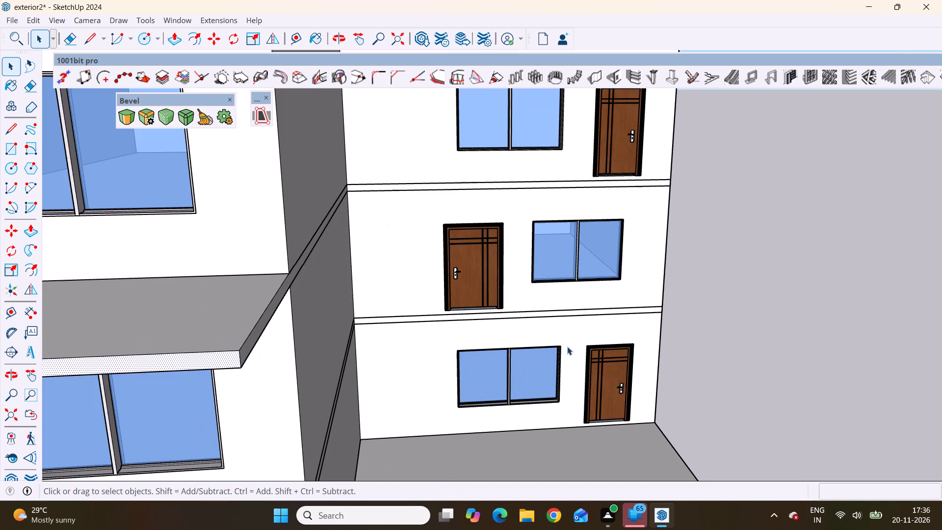
scroll(567, 346, down, 2)
scroll(567, 346, up, 2)
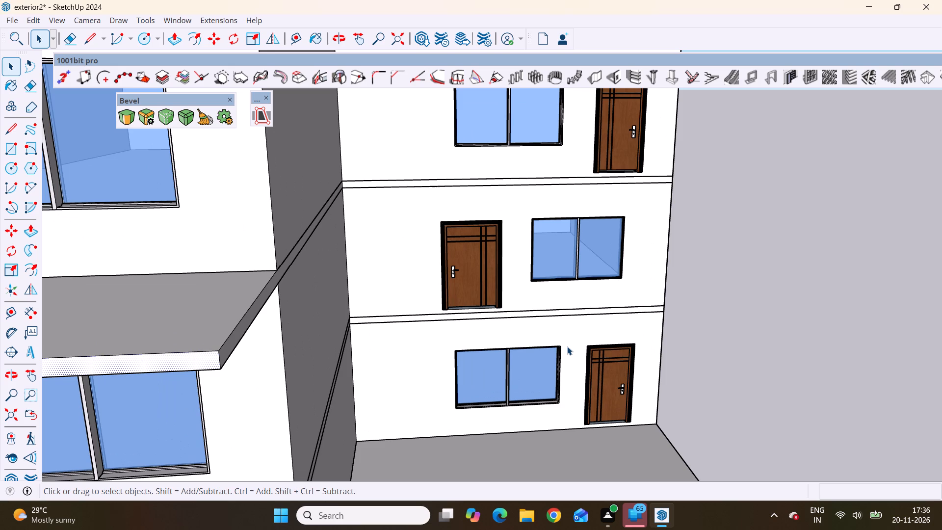
click(577, 310)
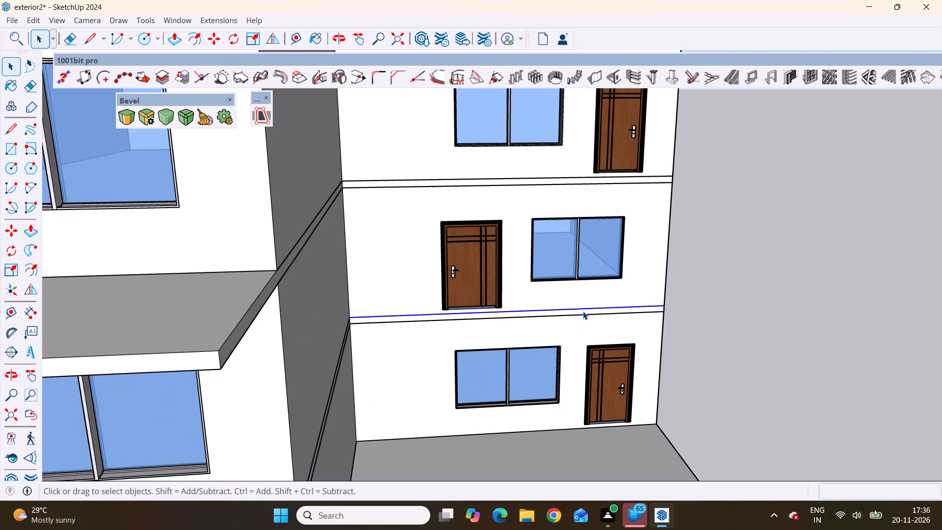
click(583, 311)
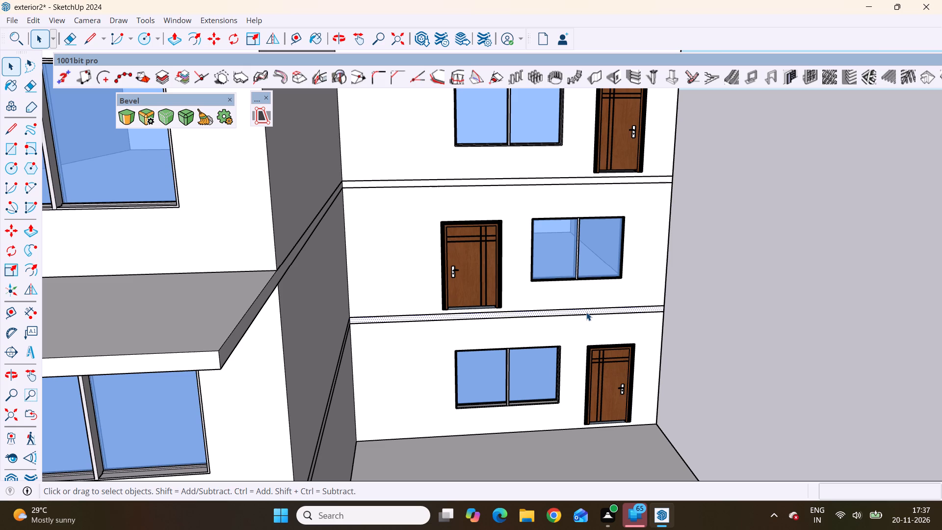
scroll(483, 328, up, 3)
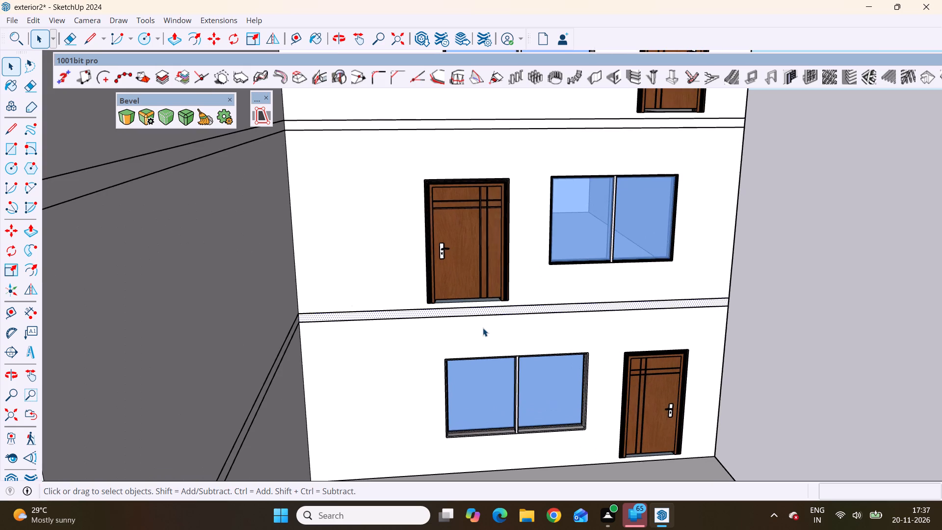
scroll(483, 328, down, 3)
middle_drag(483, 351, 455, 355)
scroll(454, 359, down, 3)
scroll(458, 325, up, 3)
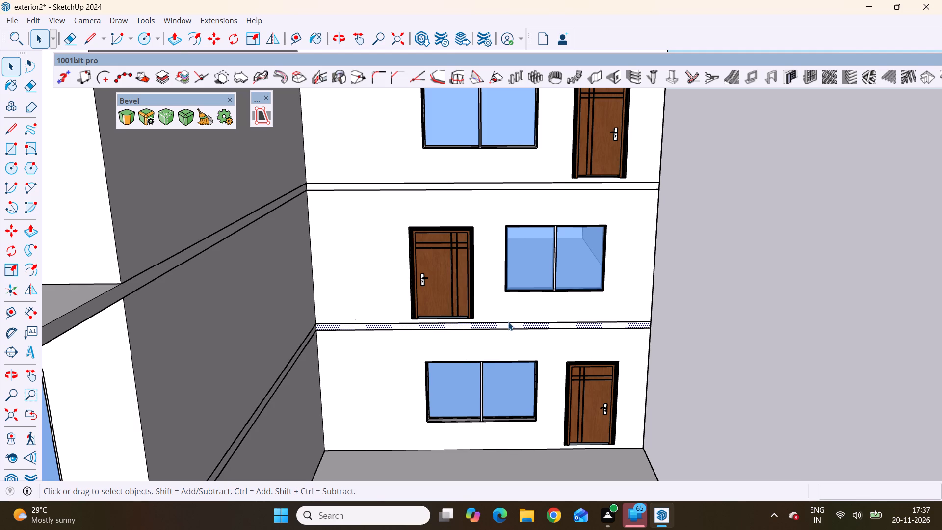
key(p)
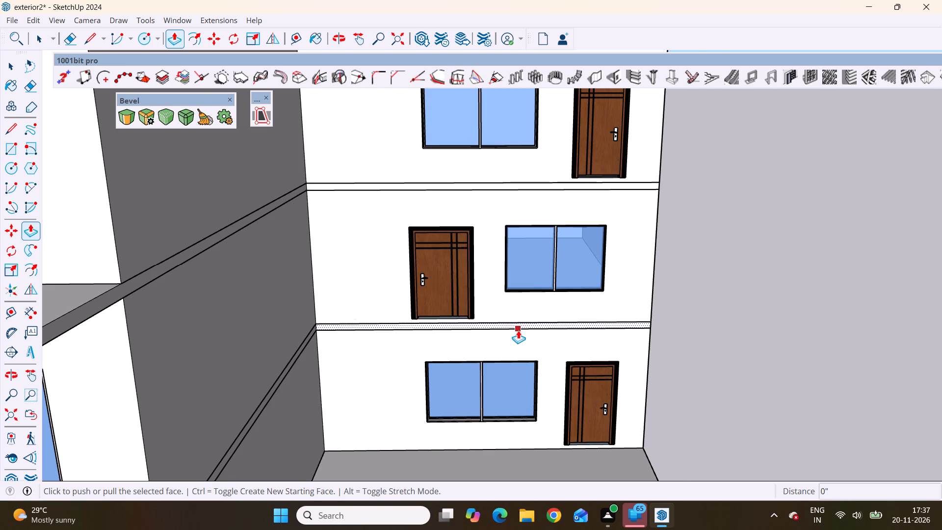
scroll(518, 330, up, 3)
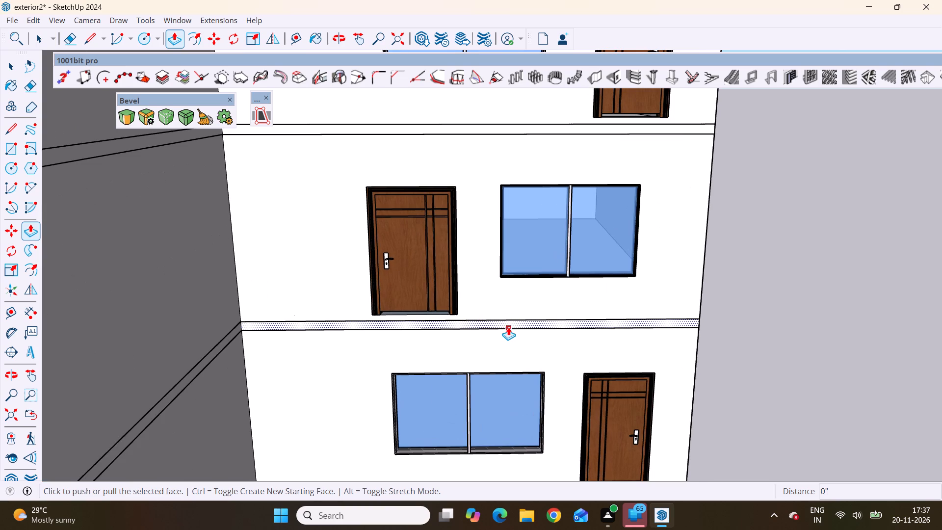
click(507, 325)
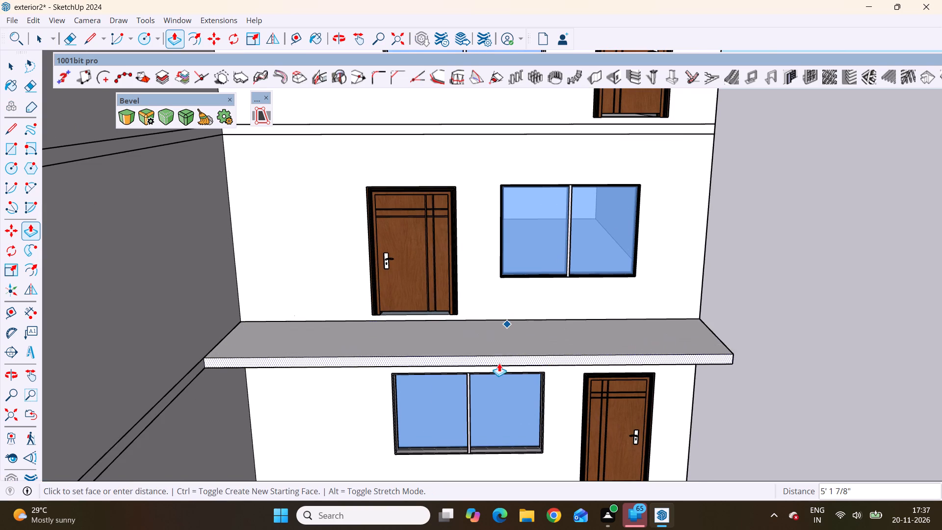
scroll(499, 363, down, 12)
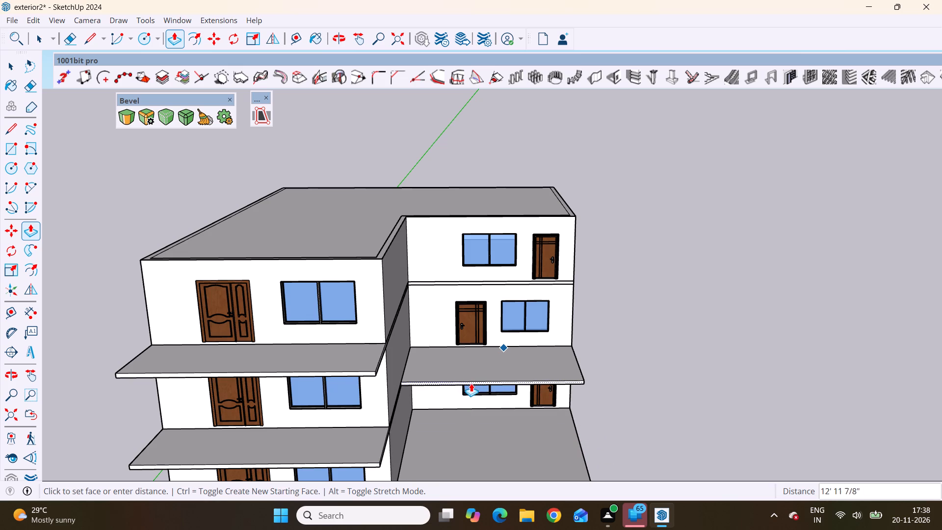
click(471, 379)
Examine the recessed wing's new balcony slab from below and from the front.
scroll(470, 441, down, 4)
middle_drag(470, 441, 192, 264)
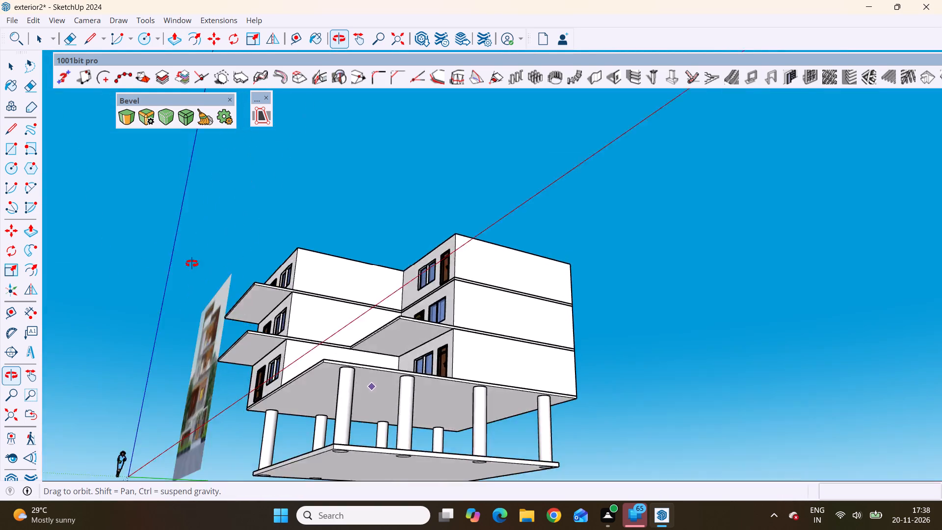
middle_drag(192, 264, 424, 435)
scroll(484, 424, down, 3)
middle_drag(439, 440, 479, 440)
scroll(507, 425, up, 3)
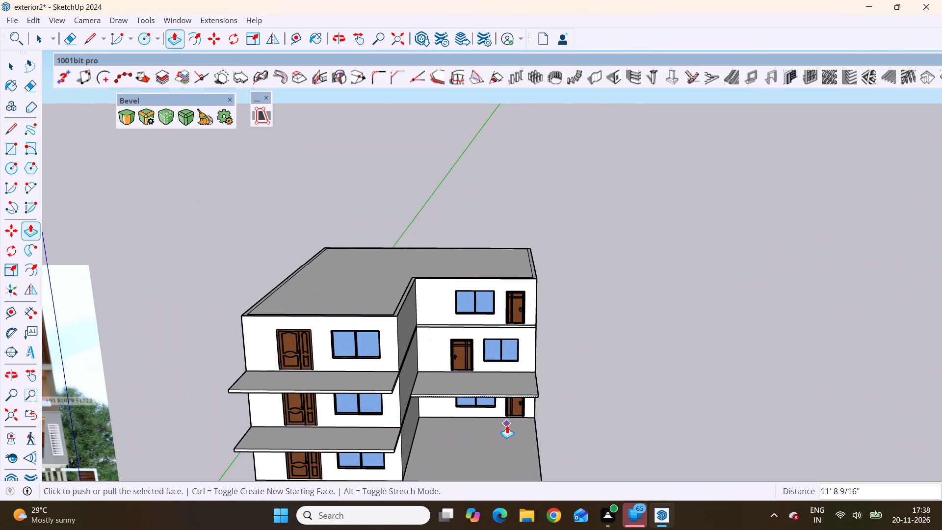
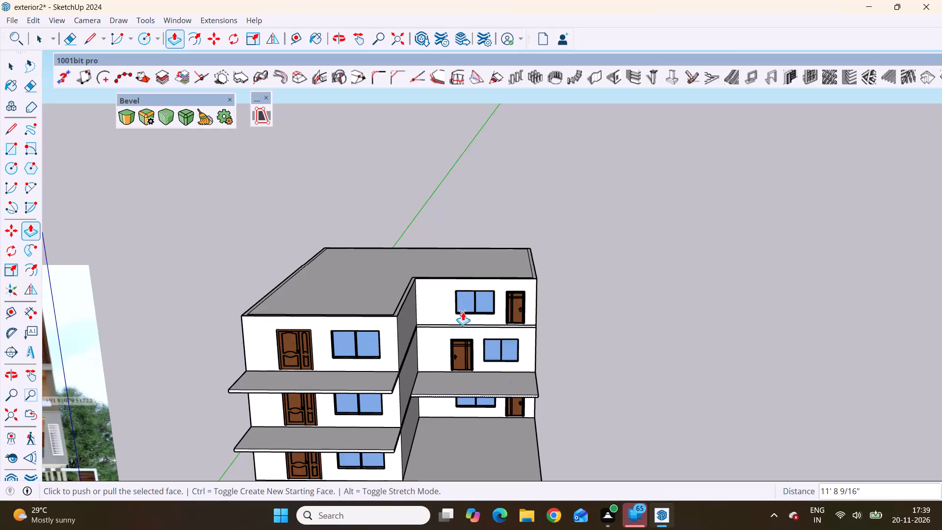
Extrude the slab band between the middle and top storeys of the recessed front wing outward about 11' 9", flush with the balcony slab below.
scroll(462, 312, up, 4)
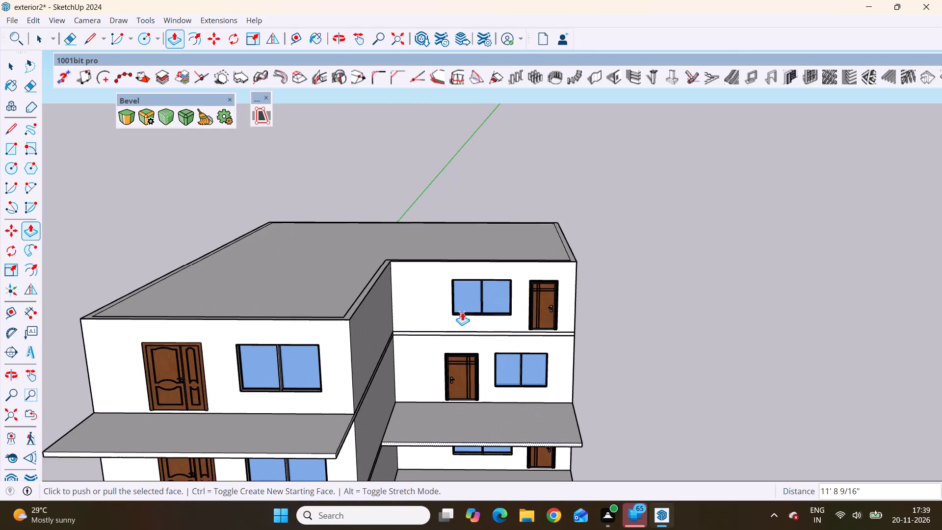
scroll(465, 345, up, 6)
key(space)
scroll(477, 312, down, 3)
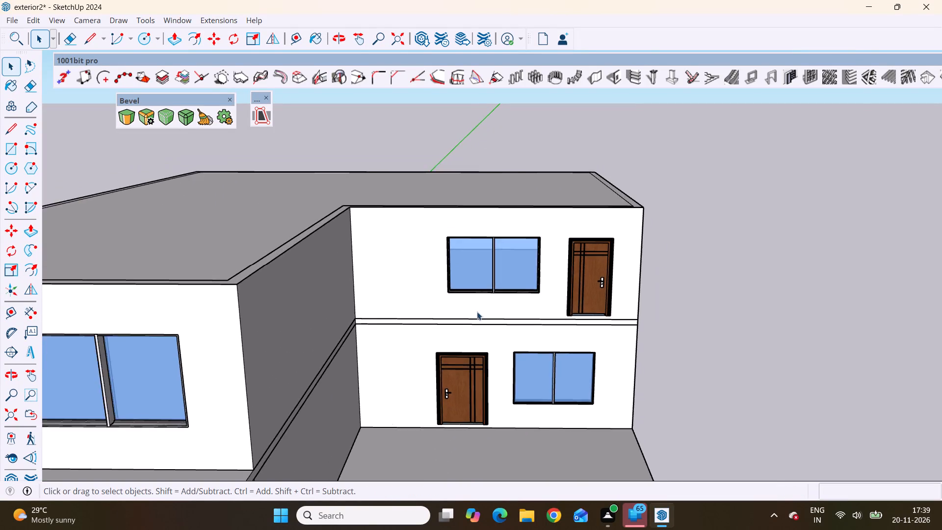
scroll(473, 339, up, 6)
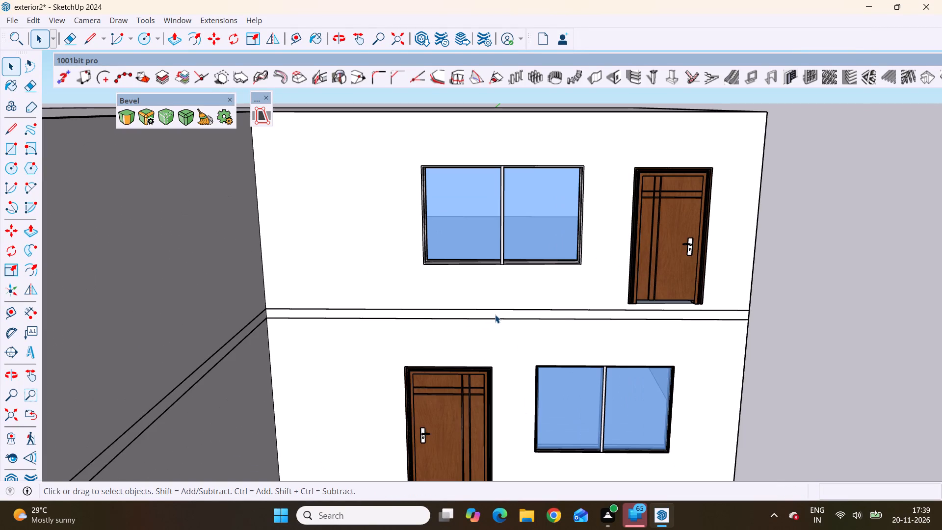
click(495, 315)
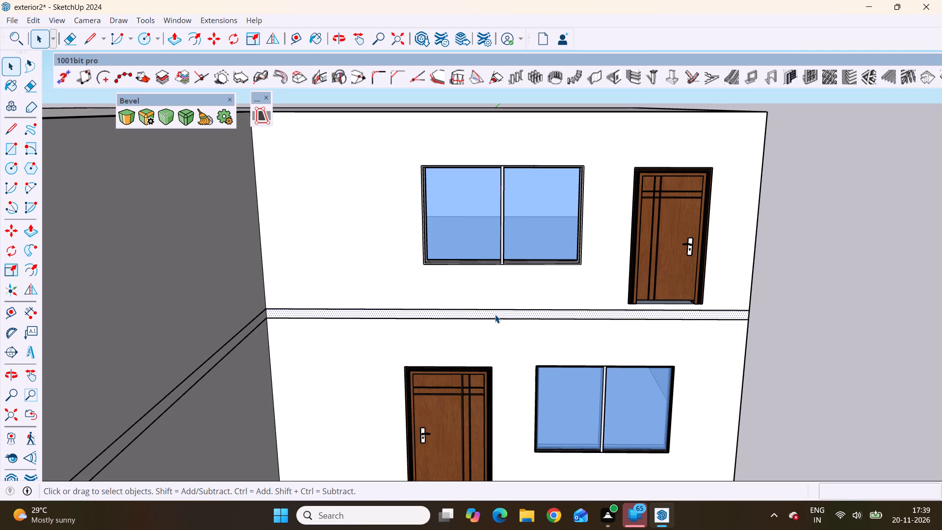
key(p)
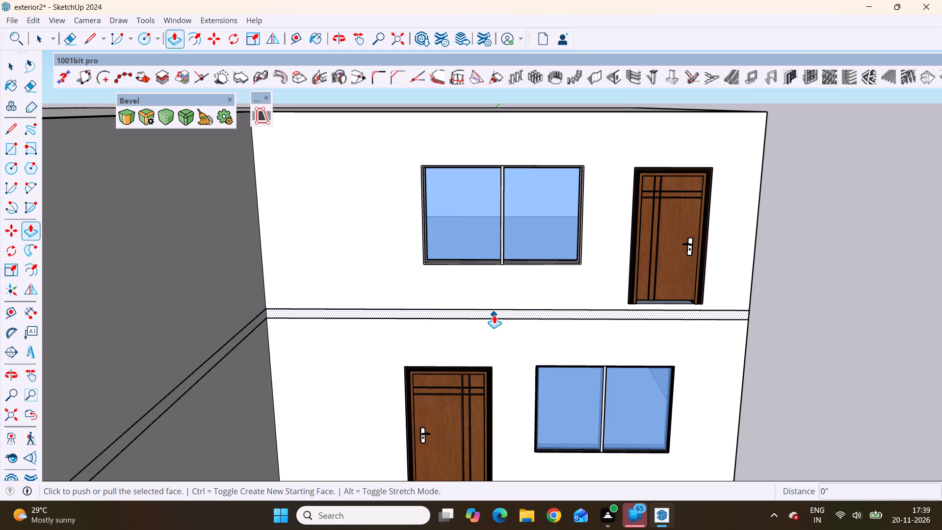
click(494, 315)
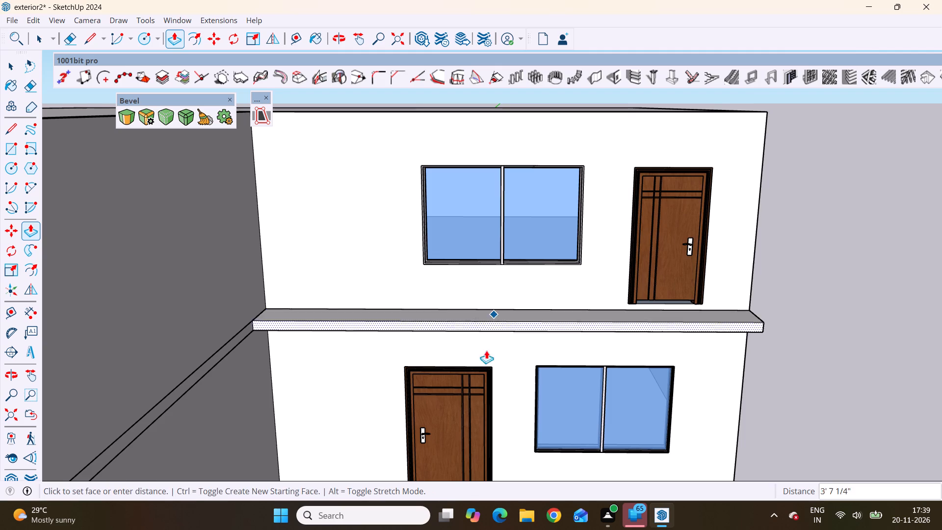
scroll(484, 353, down, 17)
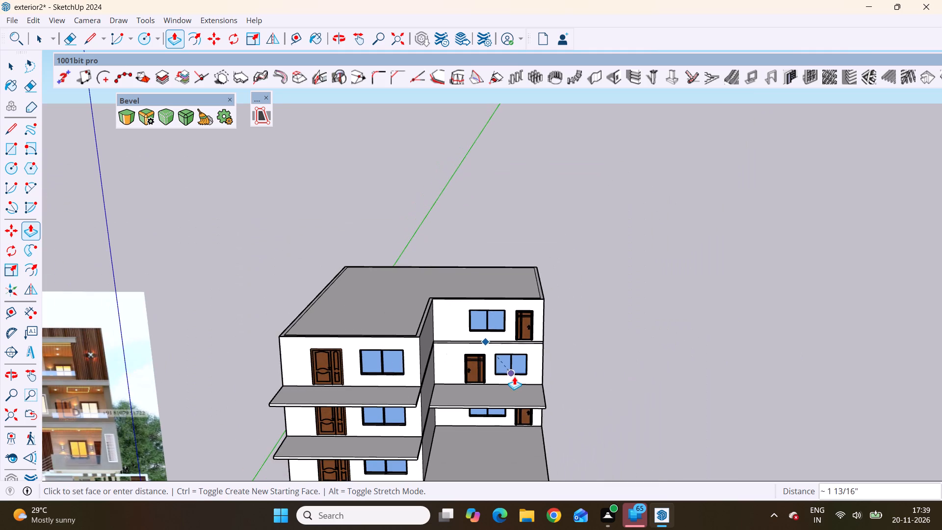
middle_drag(508, 378, 318, 374)
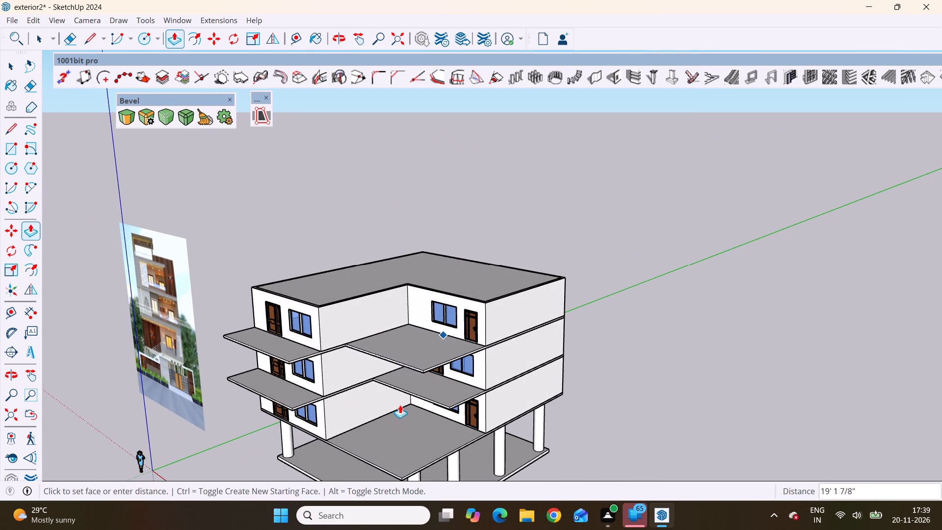
click(446, 410)
Examine the balcony slabs on both front wings from several angles, alongside the reference picture.
scroll(351, 399, down, 4)
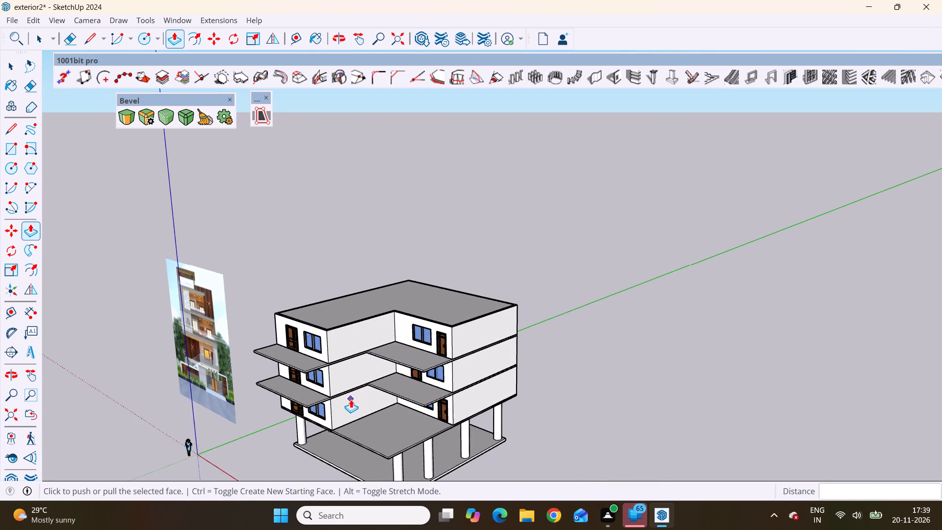
middle_drag(350, 401, 498, 399)
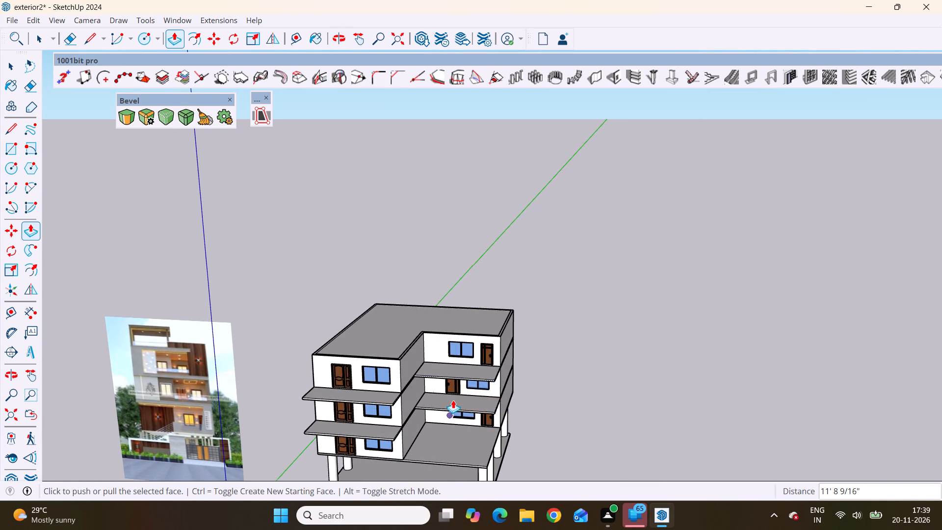
scroll(453, 394, down, 4)
scroll(451, 438, up, 3)
middle_drag(461, 436, 496, 429)
scroll(503, 397, down, 3)
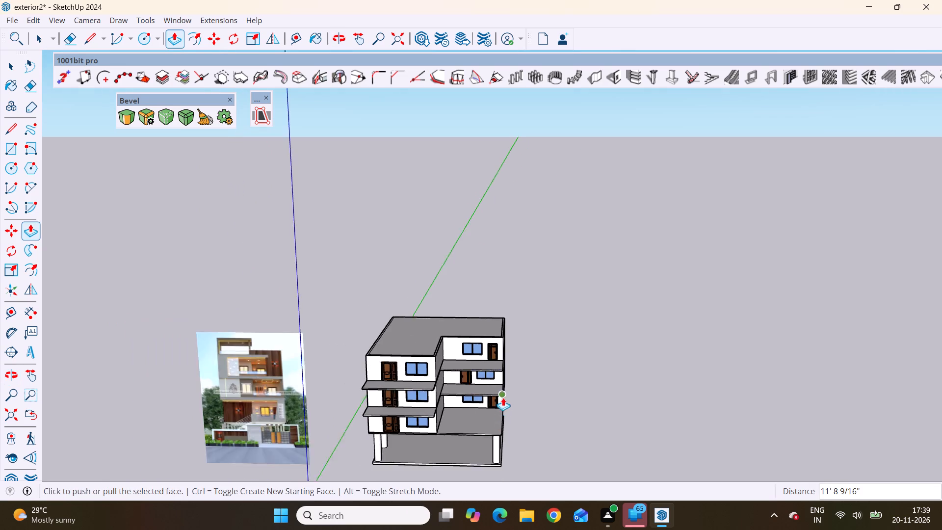
scroll(485, 435, up, 10)
middle_drag(469, 404, 469, 404)
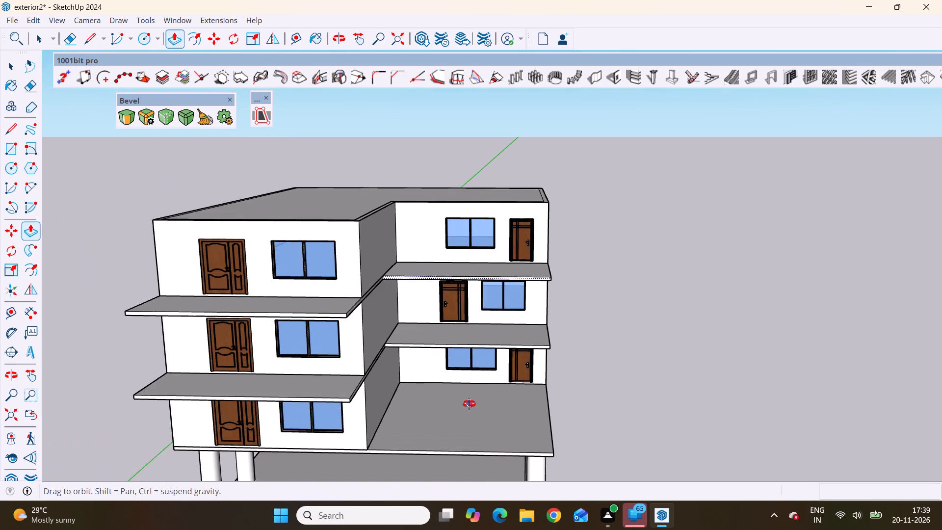
middle_drag(469, 404, 473, 385)
scroll(481, 380, down, 3)
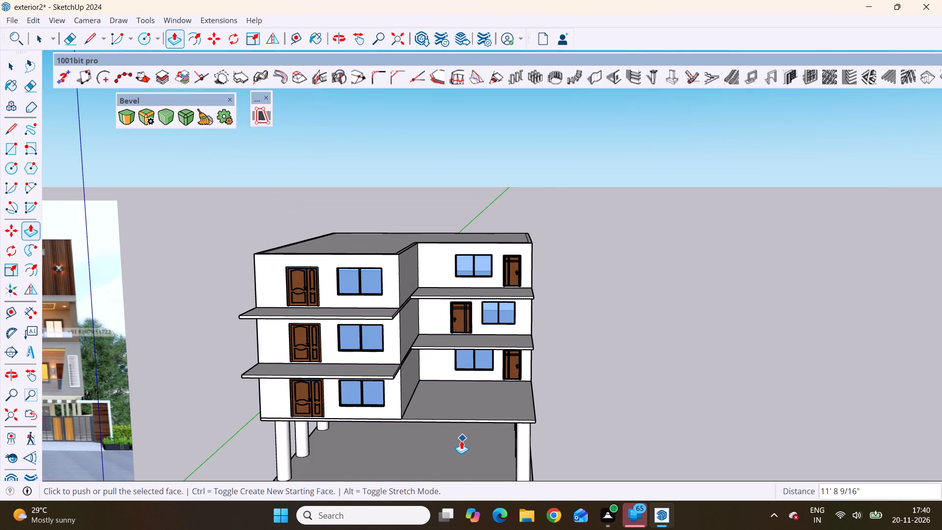
scroll(434, 449, up, 3)
scroll(479, 426, down, 3)
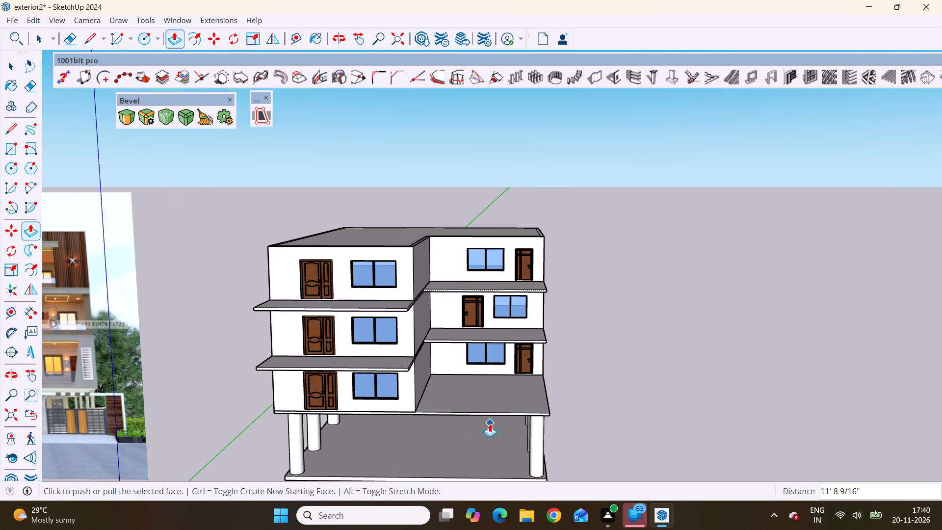
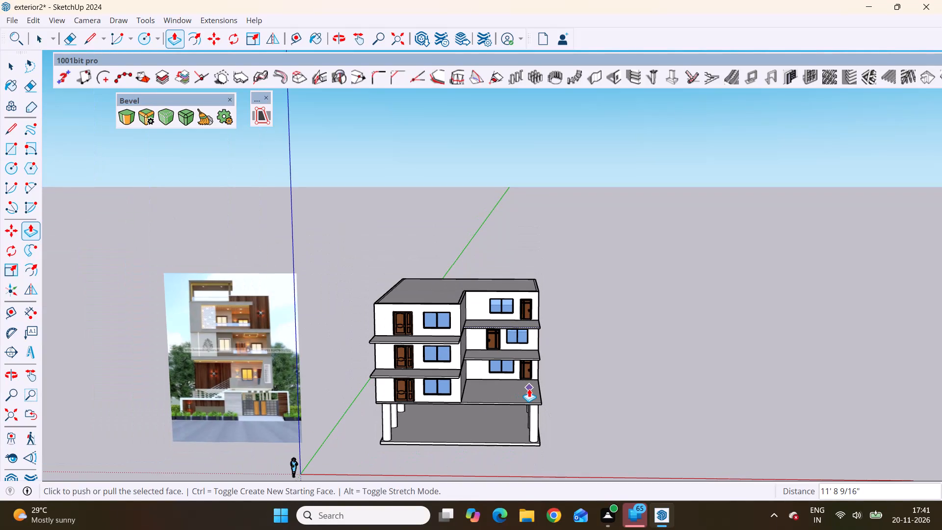
Examine the reference picture's façade, from gate and staircase up to the balconies and roof frame, alongside the modelled house.
key(space)
click(582, 404)
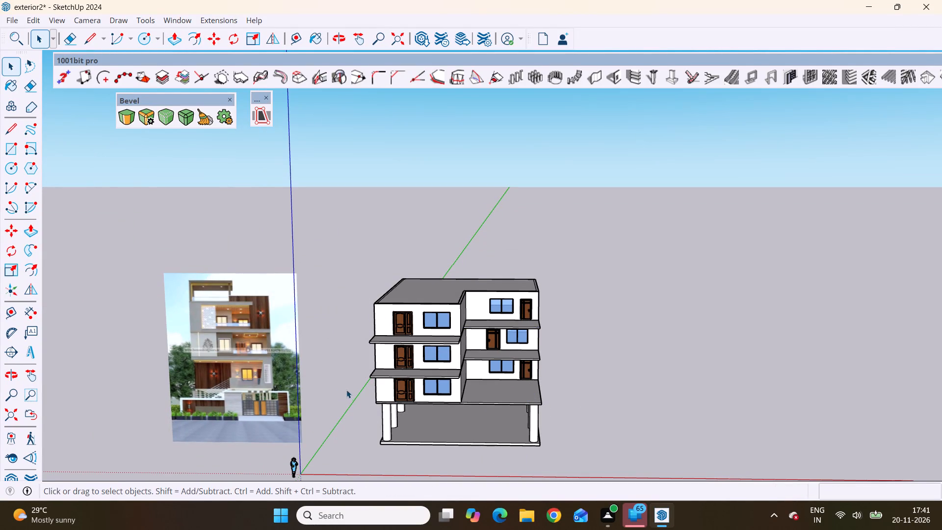
scroll(324, 389, up, 4)
scroll(401, 392, down, 1)
scroll(422, 394, up, 3)
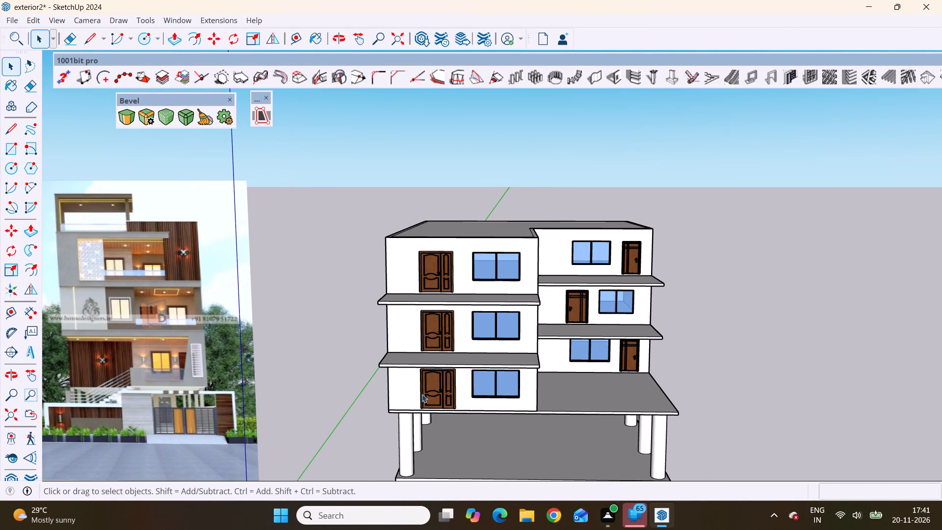
scroll(422, 394, down, 2)
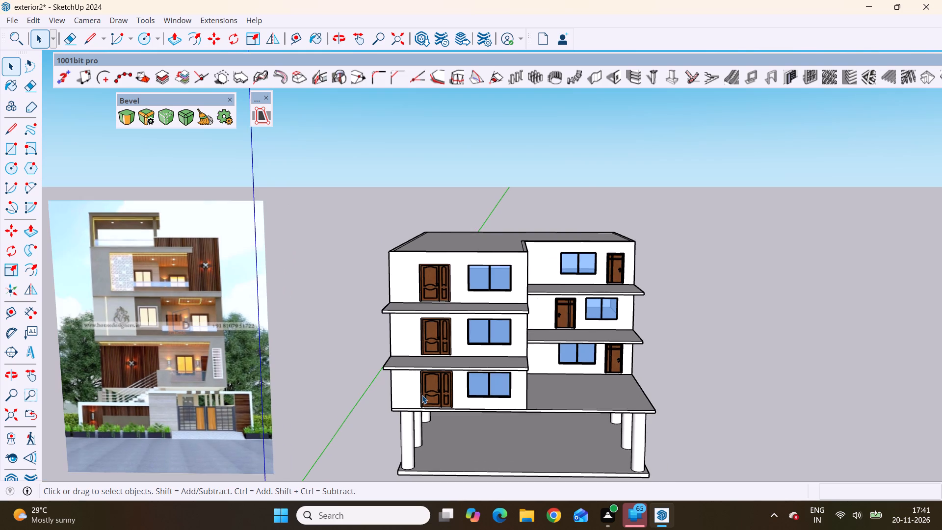
scroll(358, 406, down, 7)
middle_drag(444, 419, 507, 398)
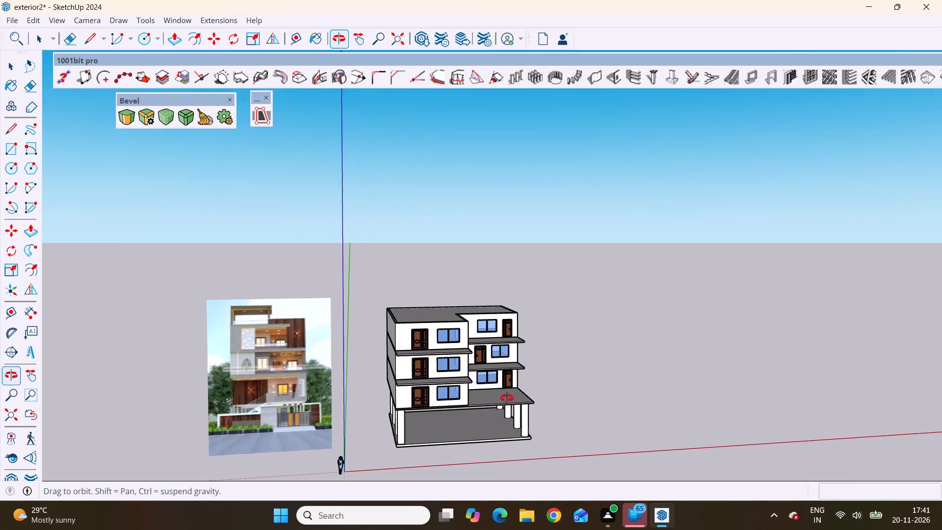
middle_drag(507, 398, 486, 414)
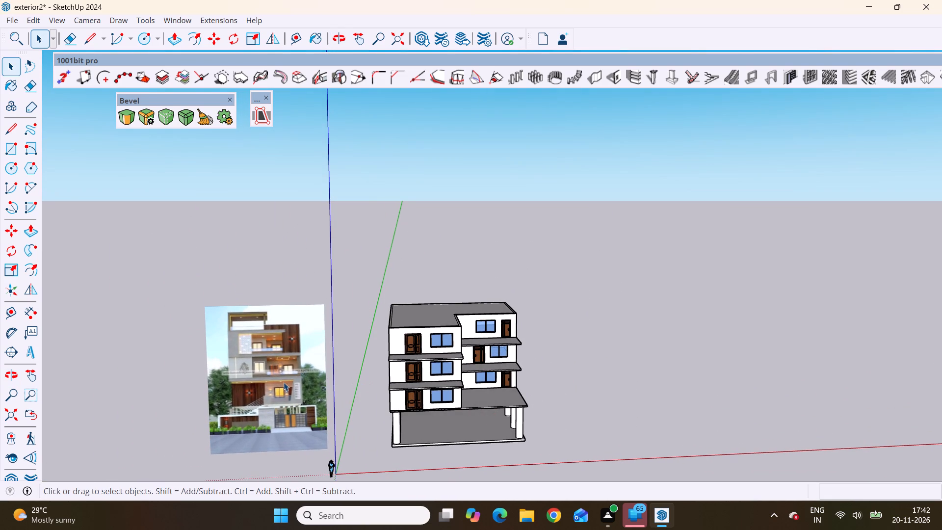
scroll(267, 388, up, 1)
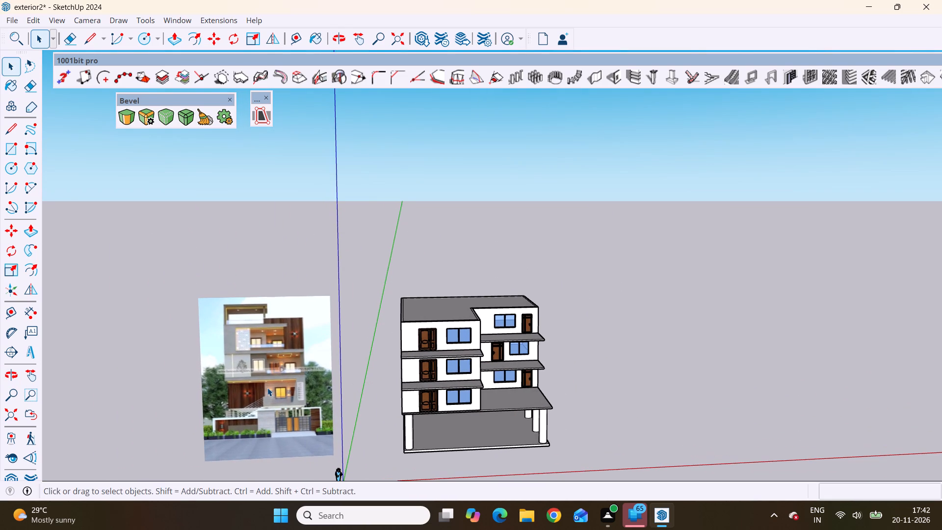
scroll(267, 388, up, 6)
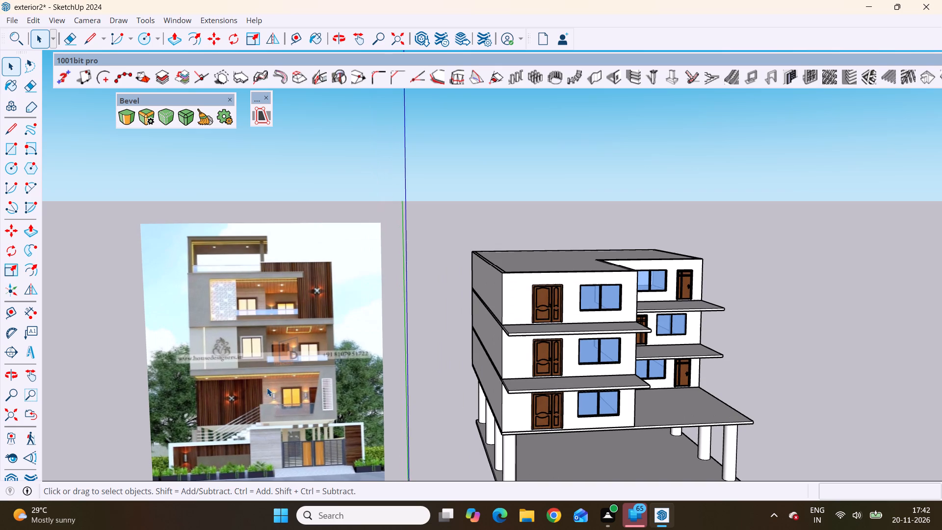
scroll(267, 388, down, 4)
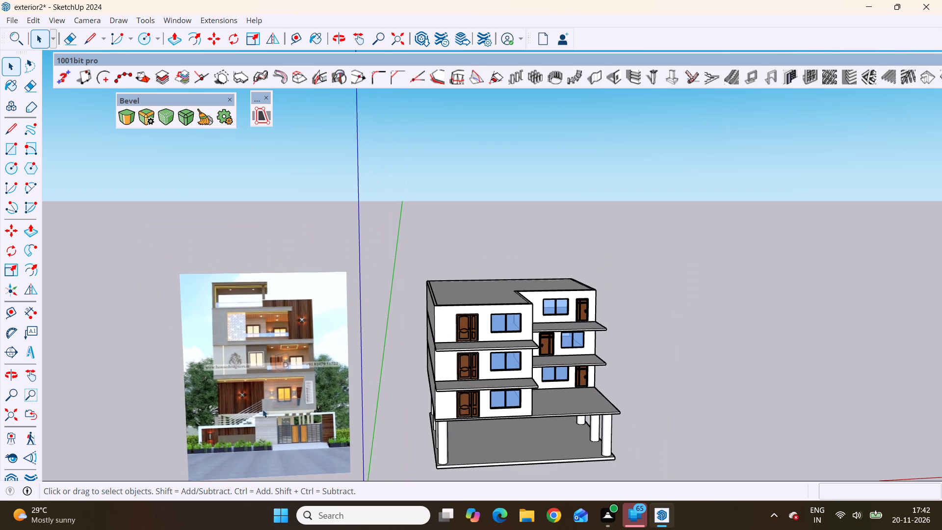
scroll(247, 421, up, 5)
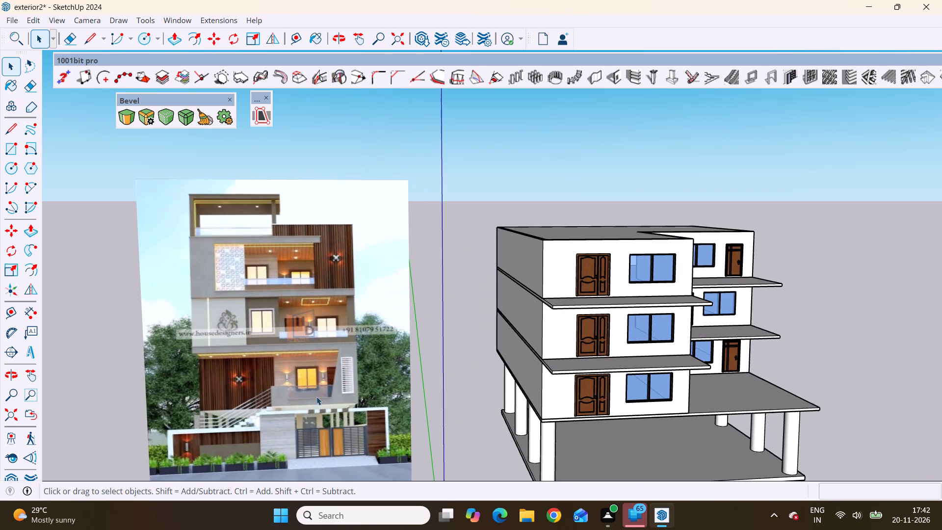
middle_drag(313, 407, 274, 379)
scroll(253, 405, up, 4)
scroll(462, 392, down, 4)
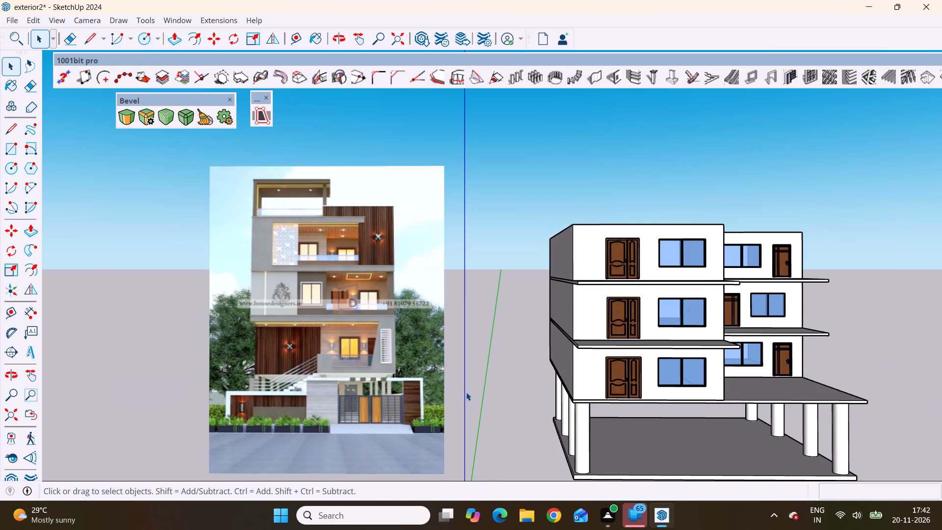
scroll(466, 392, down, 2)
scroll(291, 383, up, 3)
scroll(393, 386, up, 1)
middle_drag(393, 386, 385, 424)
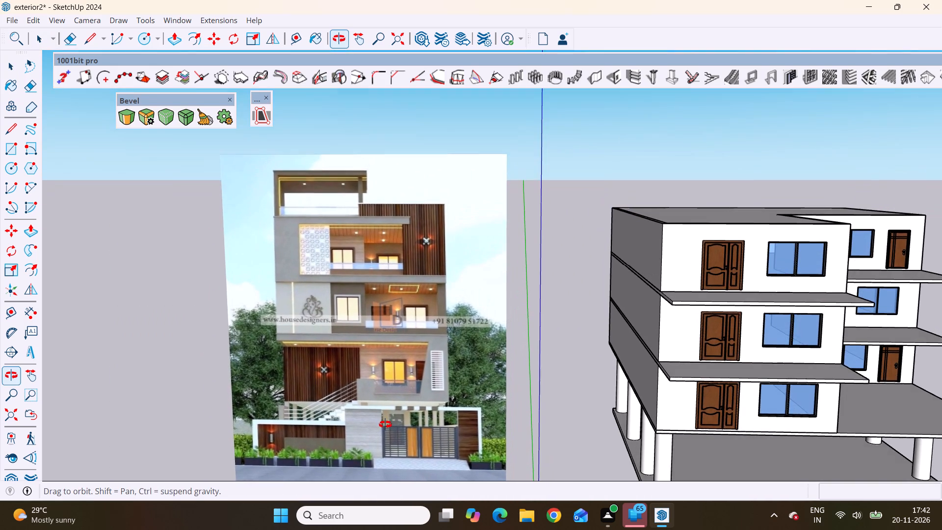
middle_drag(385, 424, 391, 435)
middle_click(391, 435)
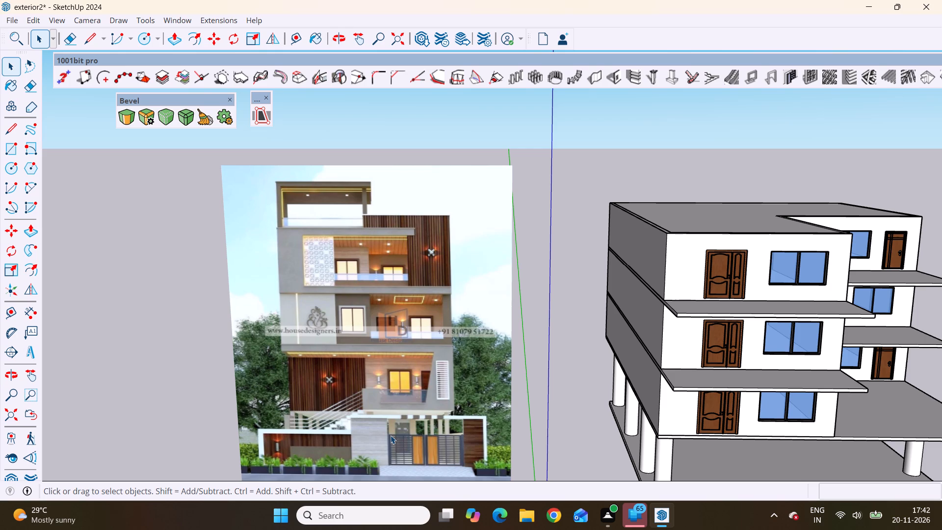
middle_drag(384, 361, 379, 385)
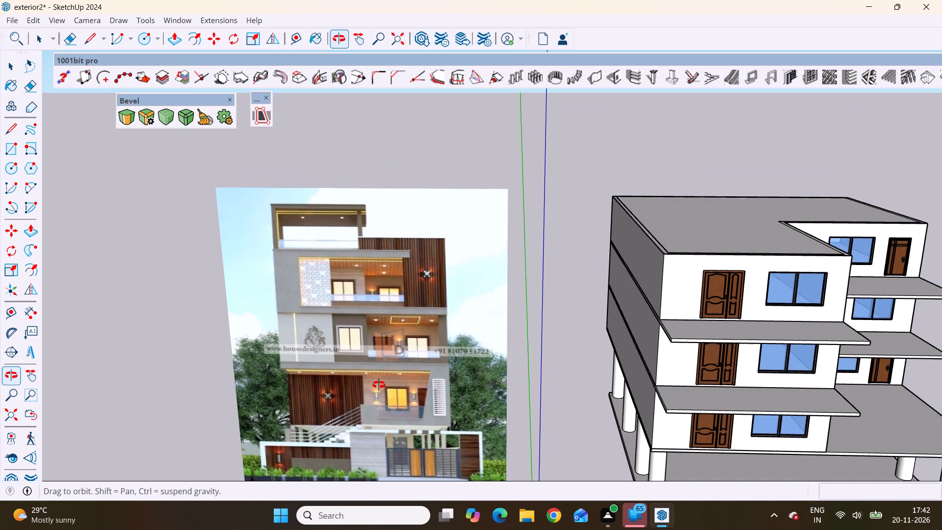
middle_drag(379, 385, 388, 356)
scroll(388, 356, down, 3)
scroll(378, 418, up, 3)
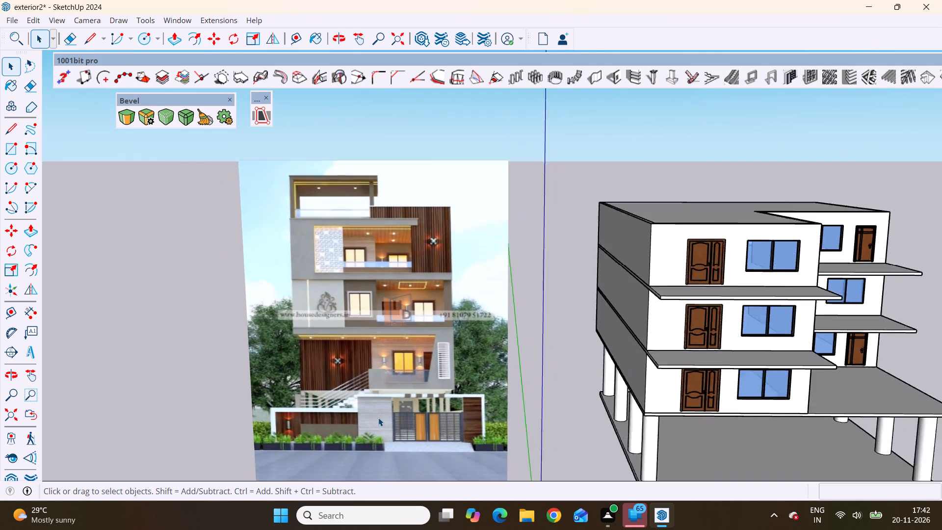
scroll(378, 418, up, 1)
middle_drag(394, 407, 422, 398)
scroll(432, 393, down, 4)
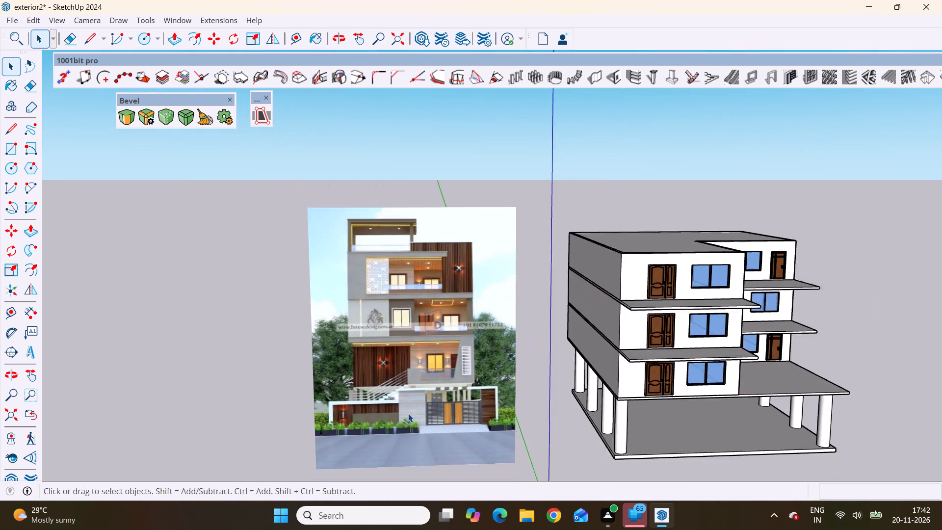
scroll(408, 414, down, 3)
middle_drag(378, 440, 364, 472)
middle_drag(368, 473, 373, 474)
scroll(392, 453, up, 4)
scroll(421, 384, up, 4)
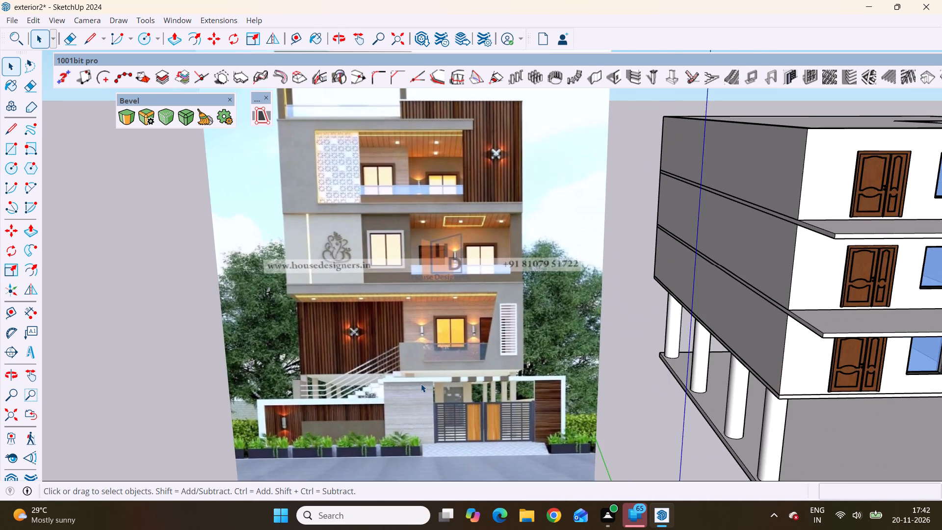
scroll(421, 384, up, 2)
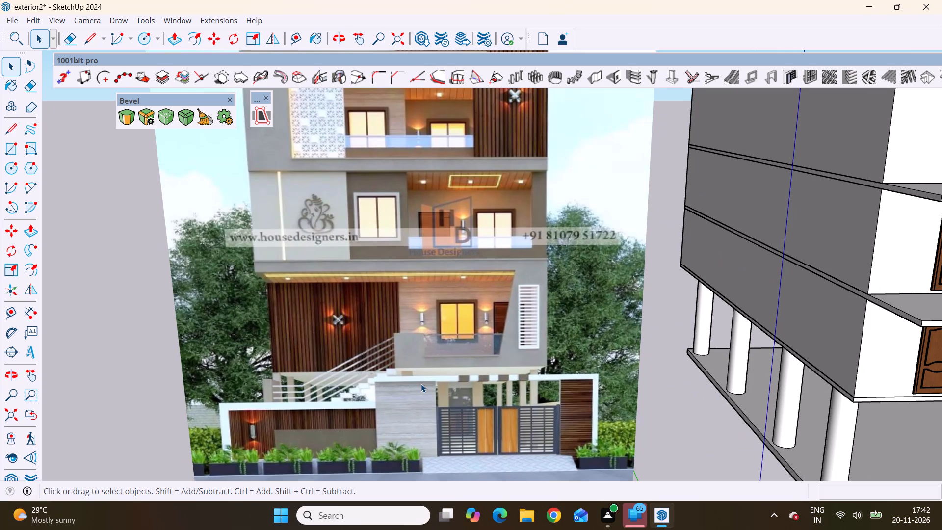
scroll(421, 384, down, 3)
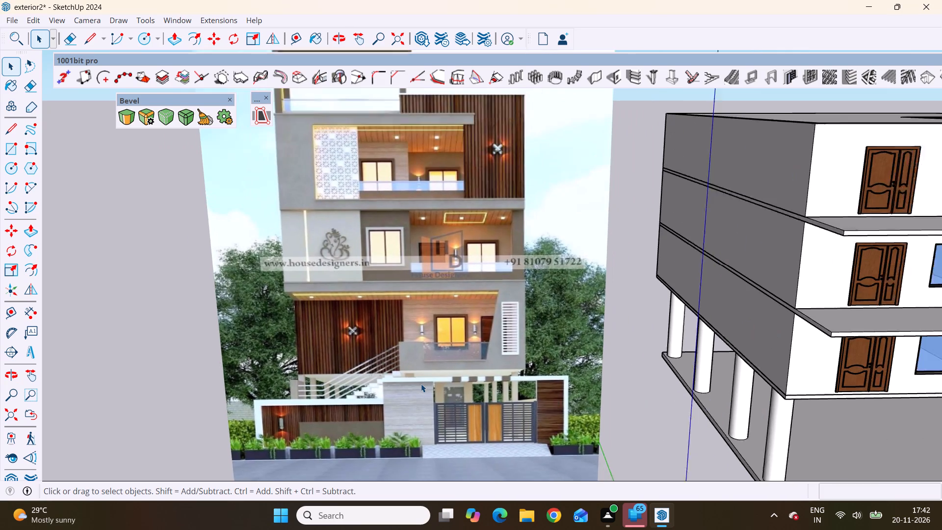
scroll(421, 384, down, 4)
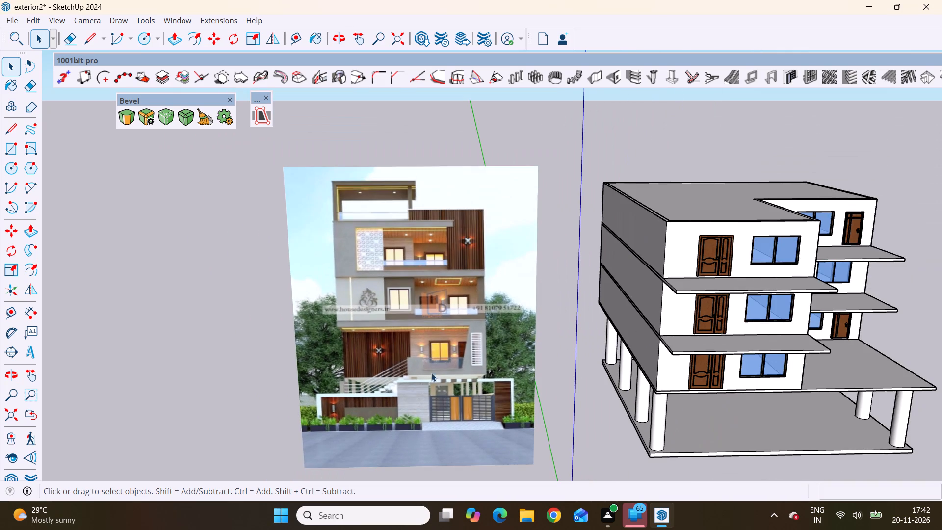
scroll(454, 281, up, 6)
middle_drag(453, 294, 448, 325)
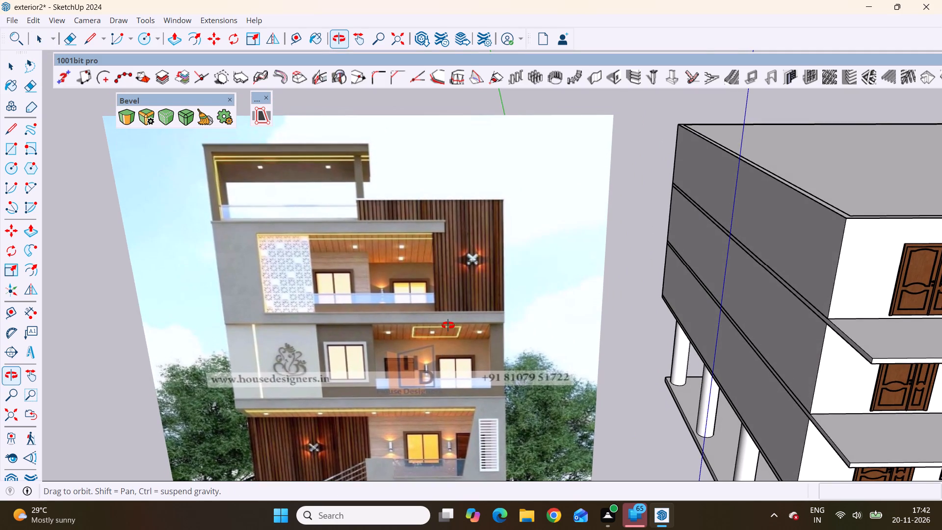
middle_drag(448, 325, 440, 323)
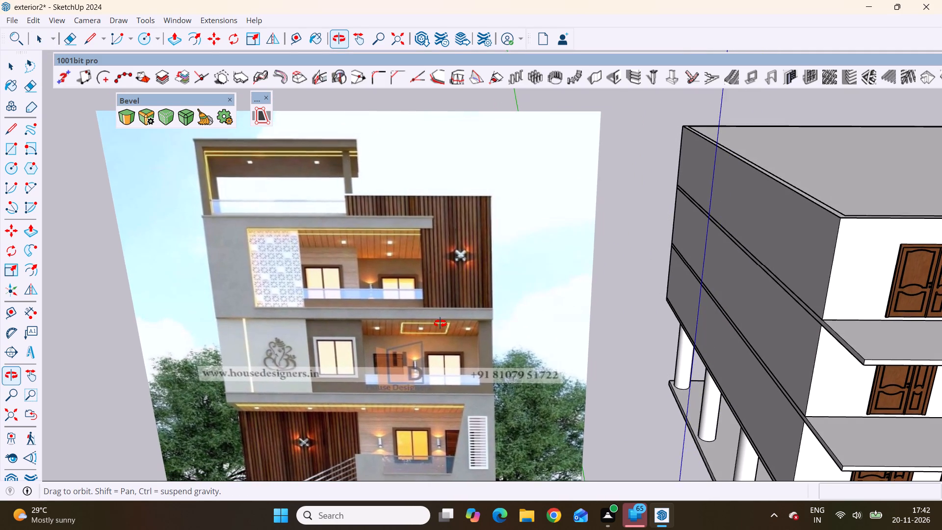
middle_drag(440, 323, 429, 320)
middle_drag(429, 320, 442, 323)
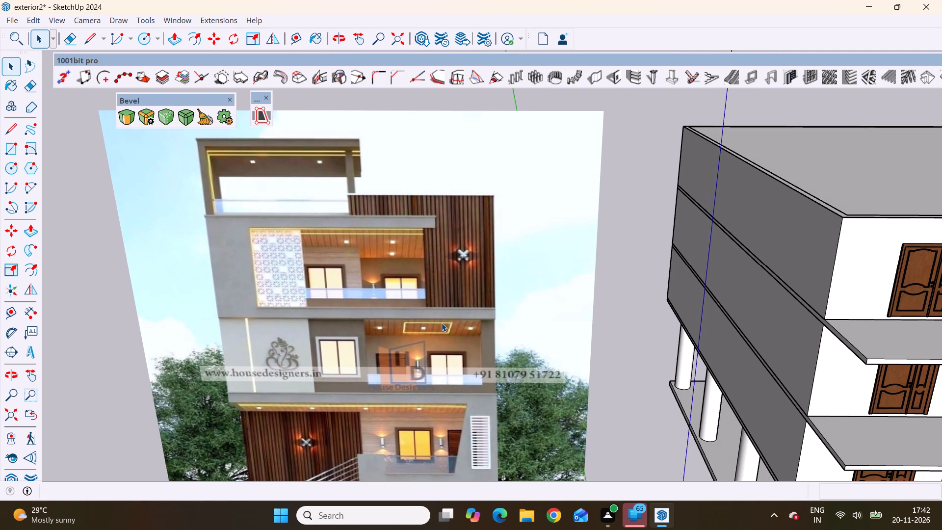
scroll(293, 307, down, 12)
scroll(628, 340, up, 4)
Extrude the recessed wing's balcony slab below the top storey outward about 22', flush with the projecting wing's balcony slab edge.
middle_drag(628, 340, 554, 353)
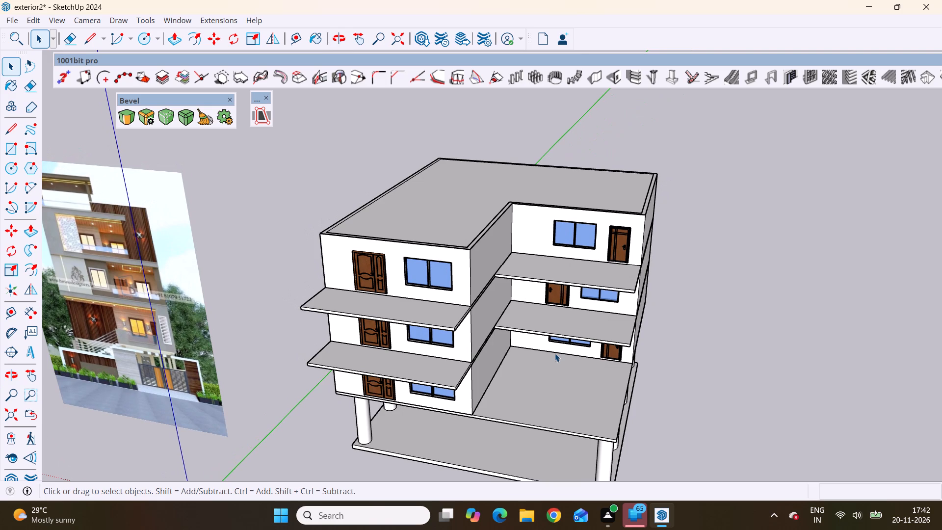
scroll(550, 285, up, 3)
middle_drag(561, 318, 616, 292)
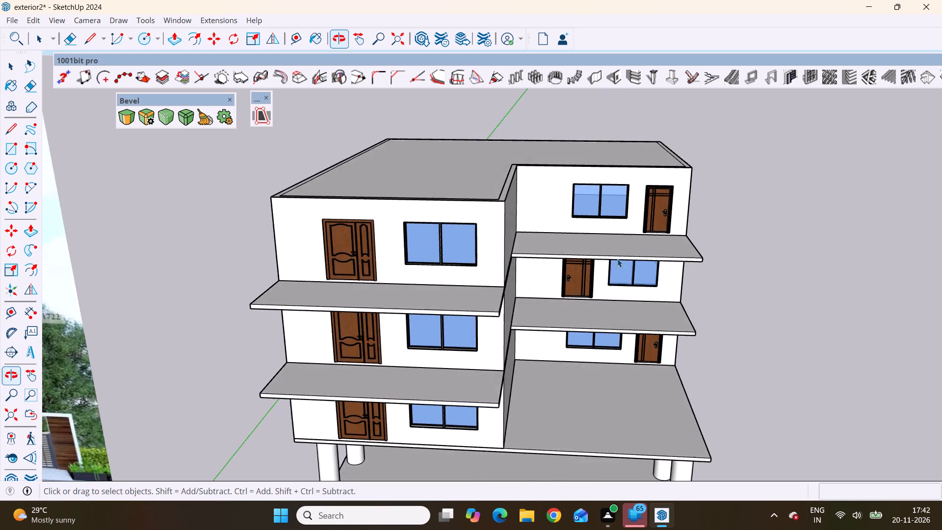
scroll(617, 258, up, 6)
click(620, 258)
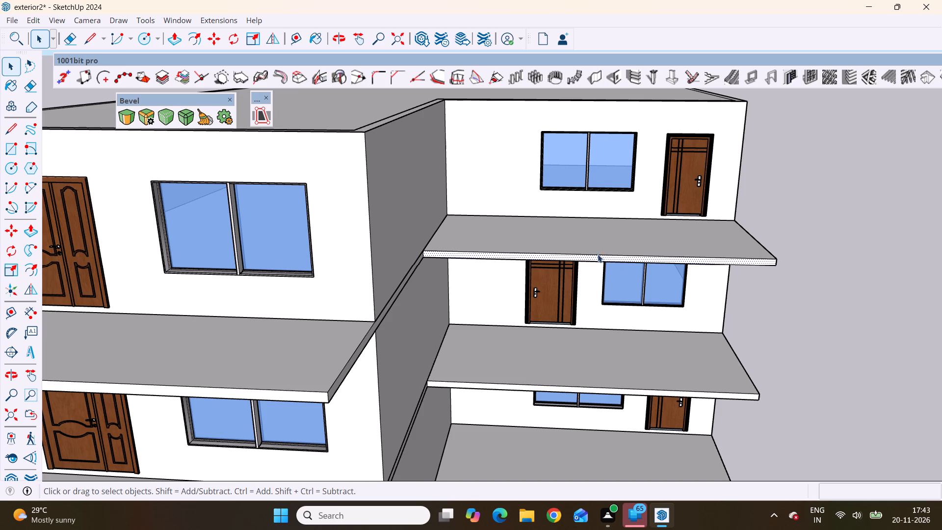
key(p)
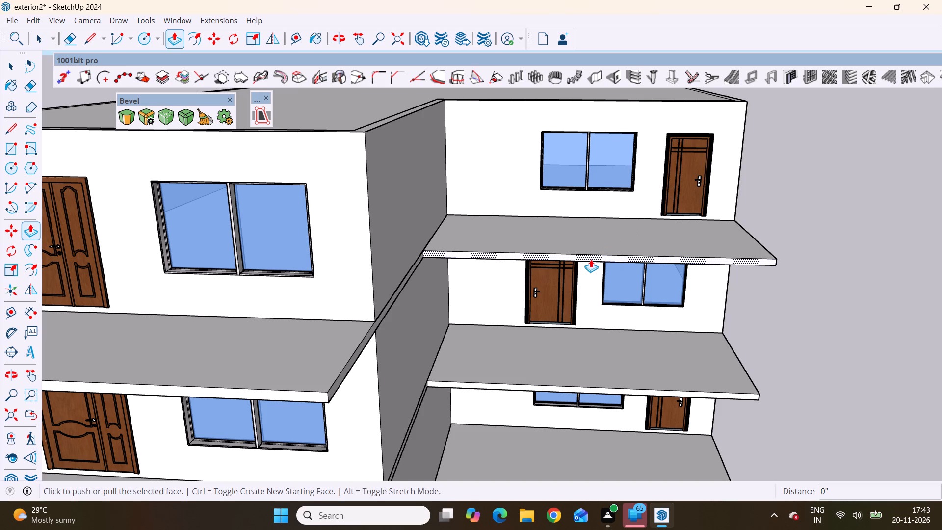
scroll(591, 259, up, 5)
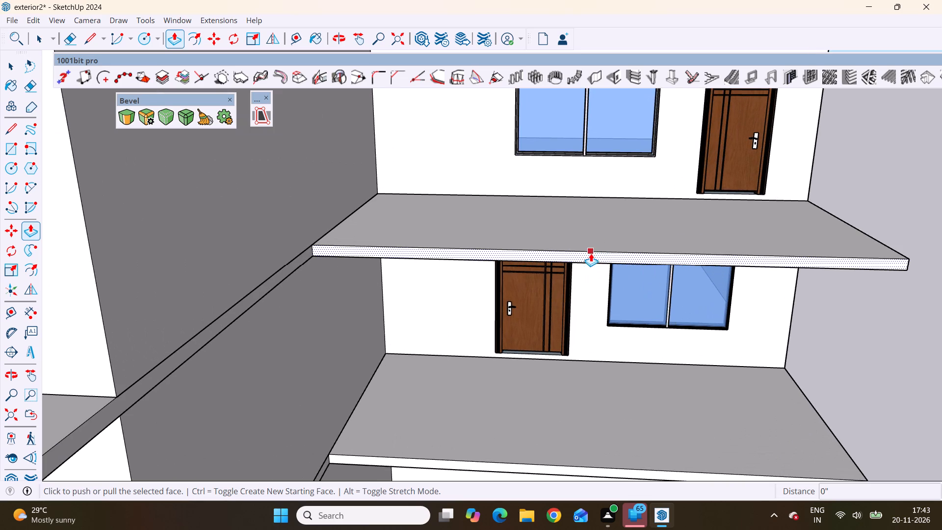
click(588, 259)
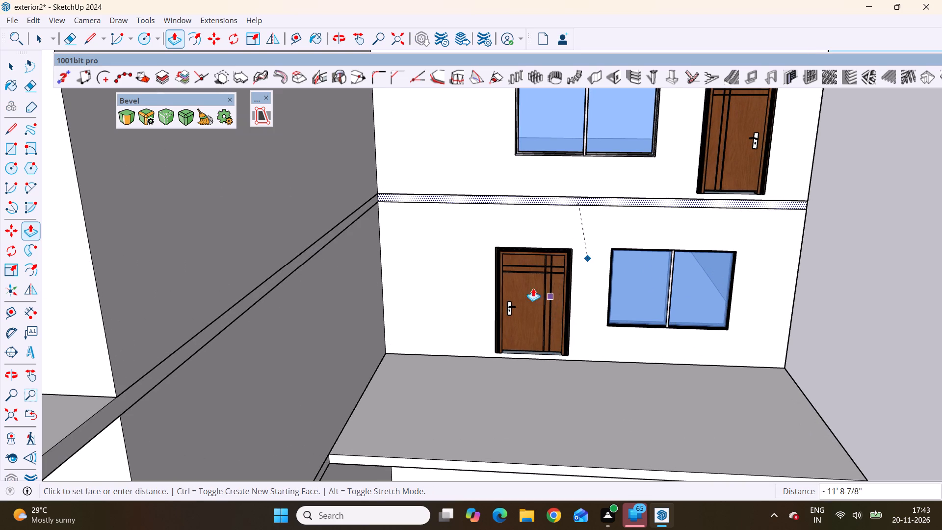
scroll(505, 244, down, 6)
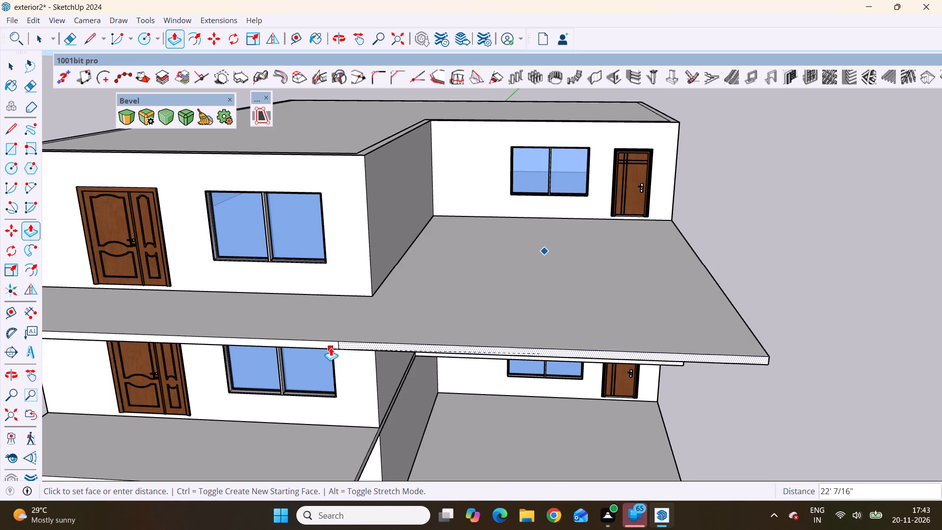
click(332, 347)
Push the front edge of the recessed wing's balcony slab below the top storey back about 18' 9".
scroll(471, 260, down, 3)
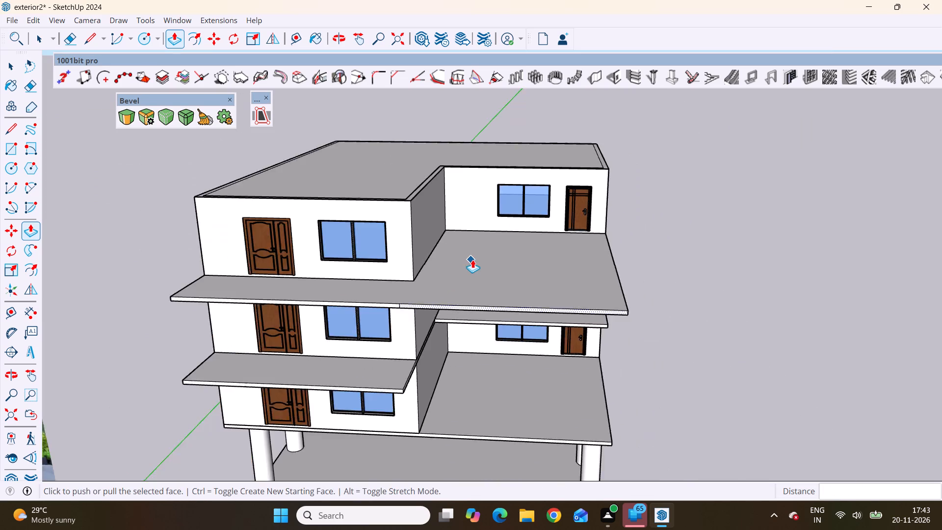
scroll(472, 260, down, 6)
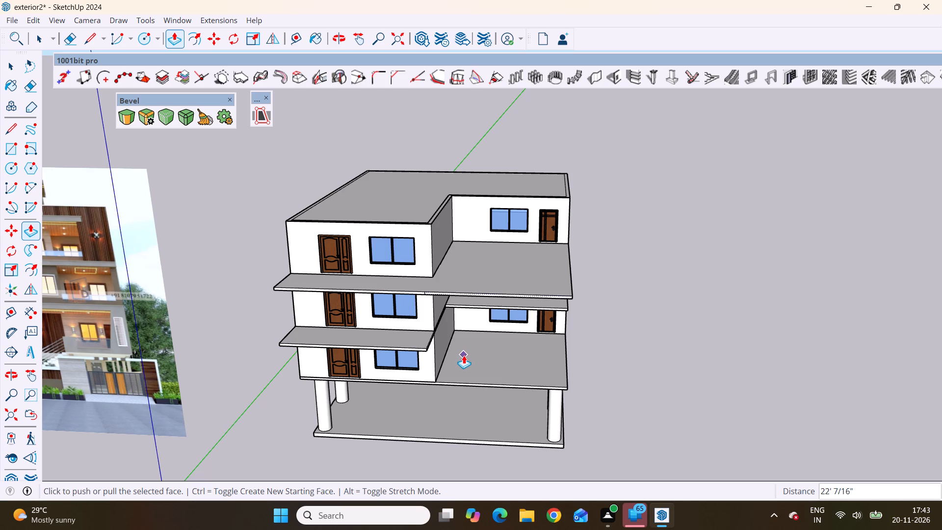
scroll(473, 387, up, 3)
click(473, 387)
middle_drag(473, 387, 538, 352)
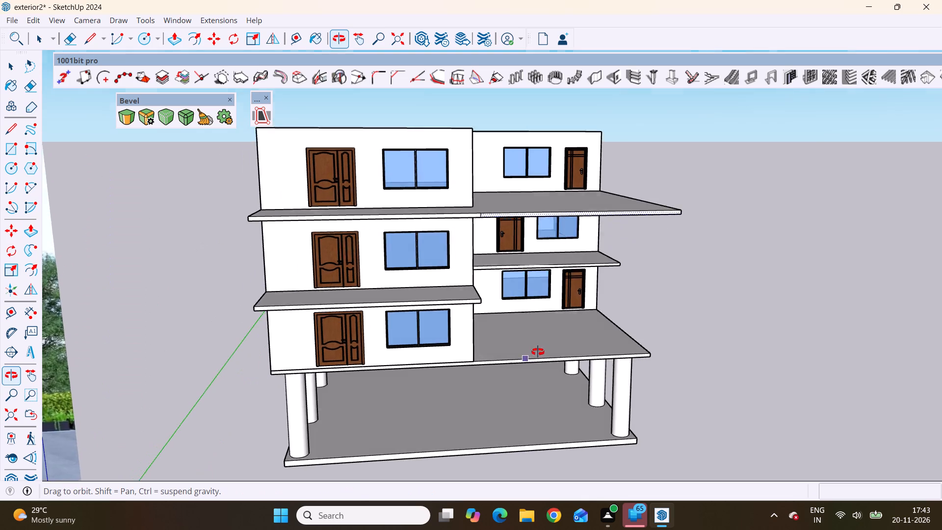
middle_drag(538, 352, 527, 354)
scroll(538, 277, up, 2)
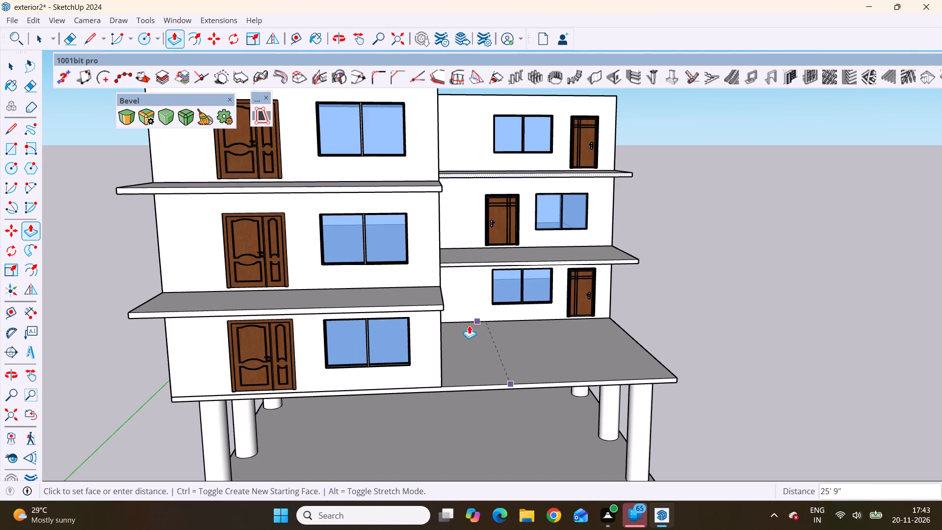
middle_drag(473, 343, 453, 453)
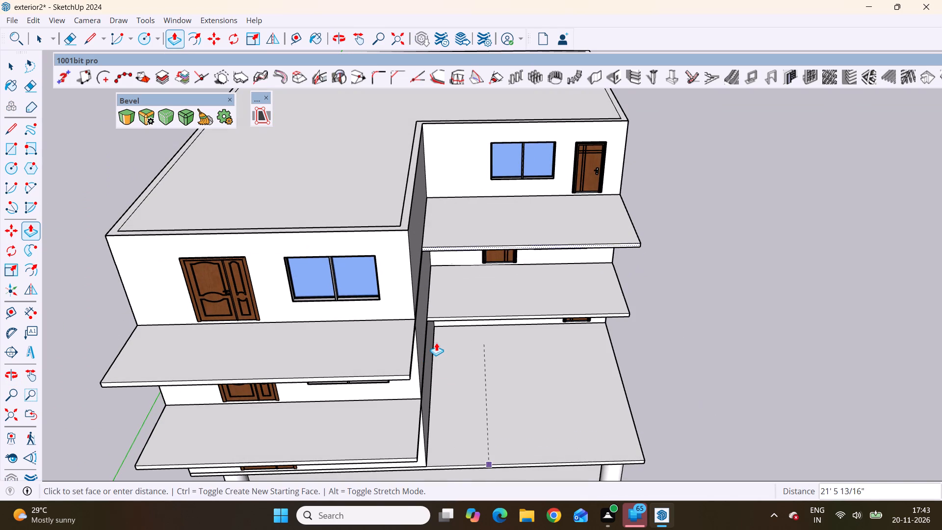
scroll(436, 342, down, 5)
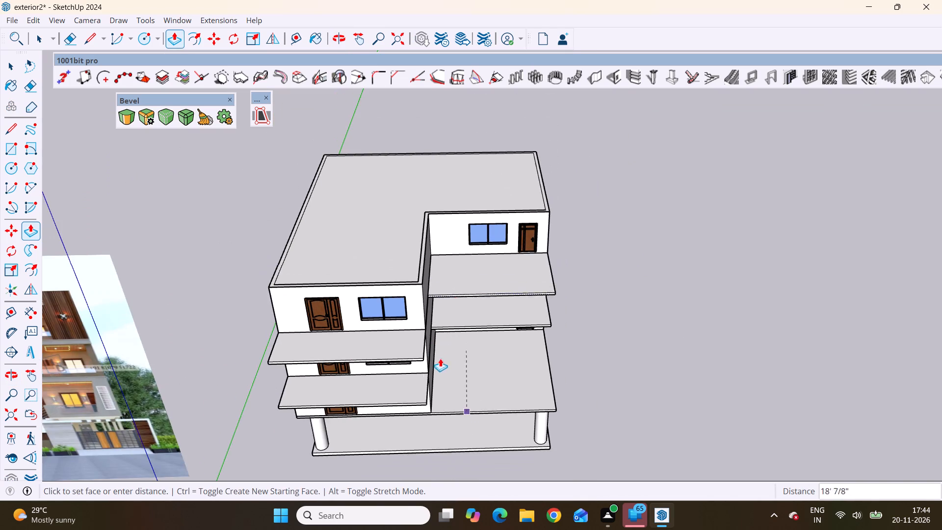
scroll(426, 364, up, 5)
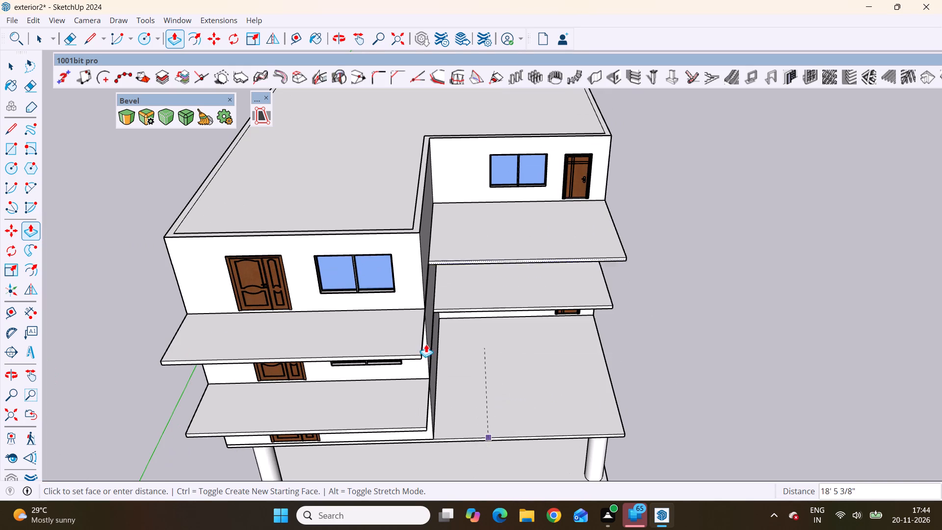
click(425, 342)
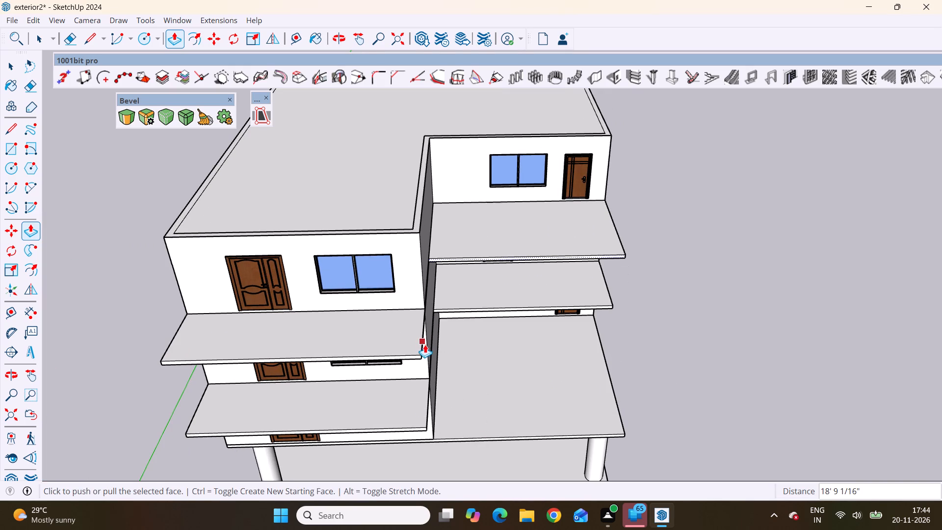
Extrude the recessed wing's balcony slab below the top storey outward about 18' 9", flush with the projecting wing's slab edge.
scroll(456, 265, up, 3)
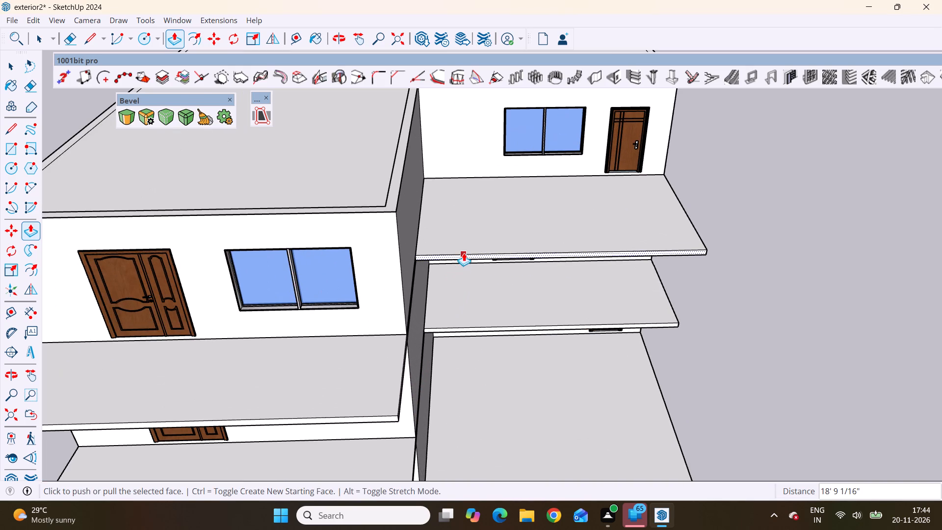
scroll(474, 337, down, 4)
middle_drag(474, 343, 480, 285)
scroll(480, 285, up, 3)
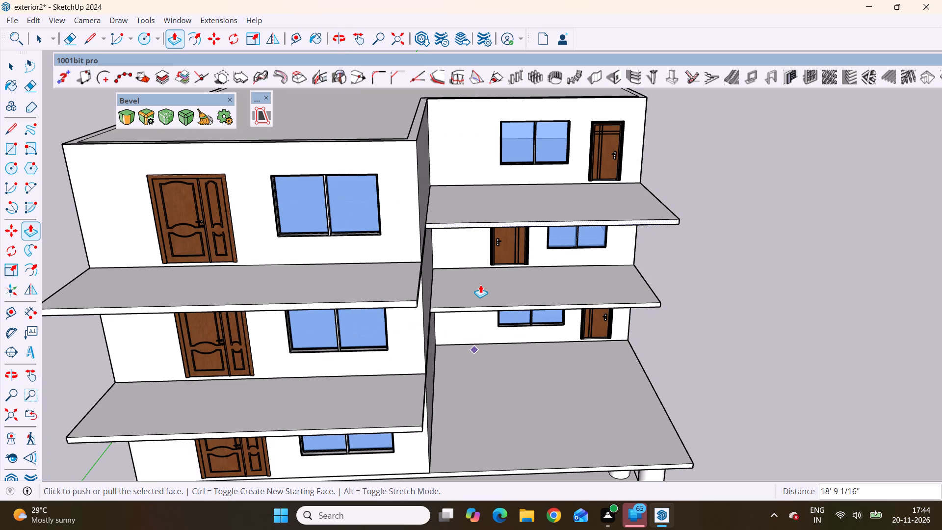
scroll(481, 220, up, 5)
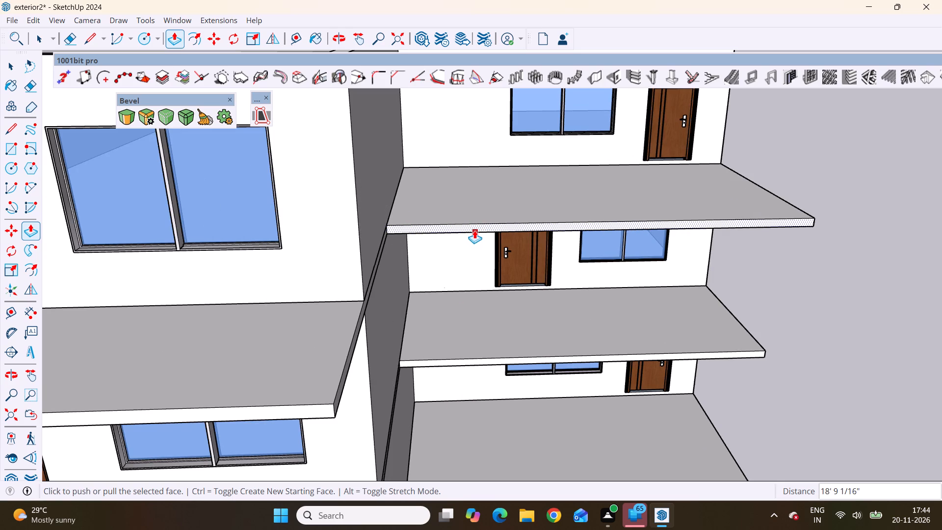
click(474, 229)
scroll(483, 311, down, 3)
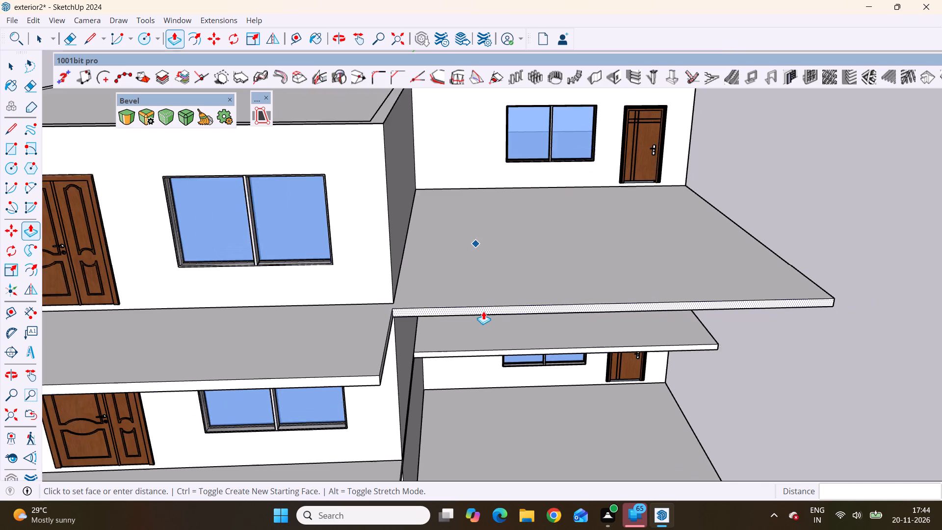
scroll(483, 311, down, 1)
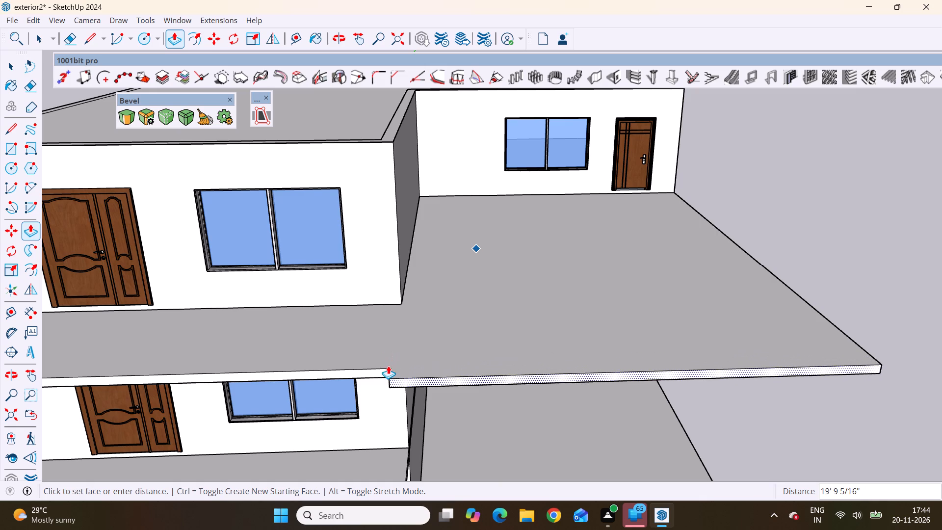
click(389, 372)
Extrude the recessed wing's balcony slab below the middle storey outward about 22', flush with the projecting wing's slab edge.
scroll(430, 316, down, 3)
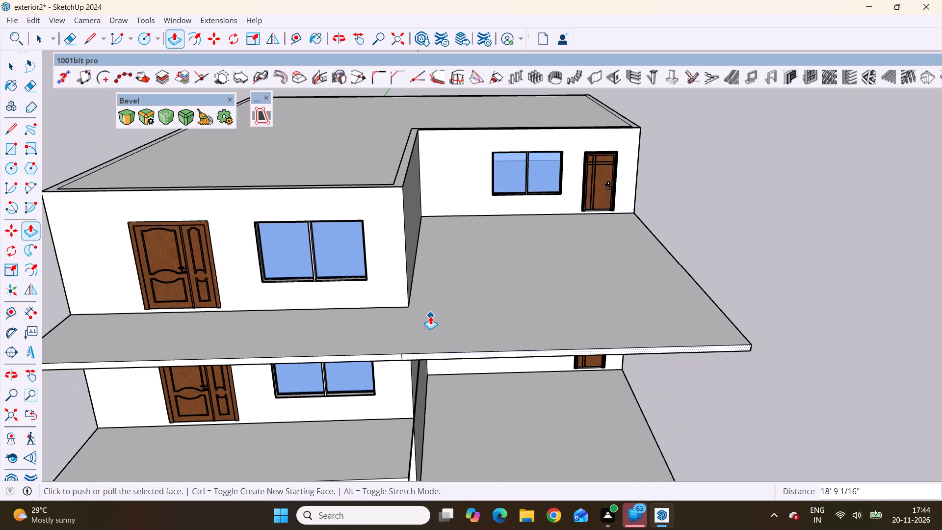
scroll(430, 316, down, 6)
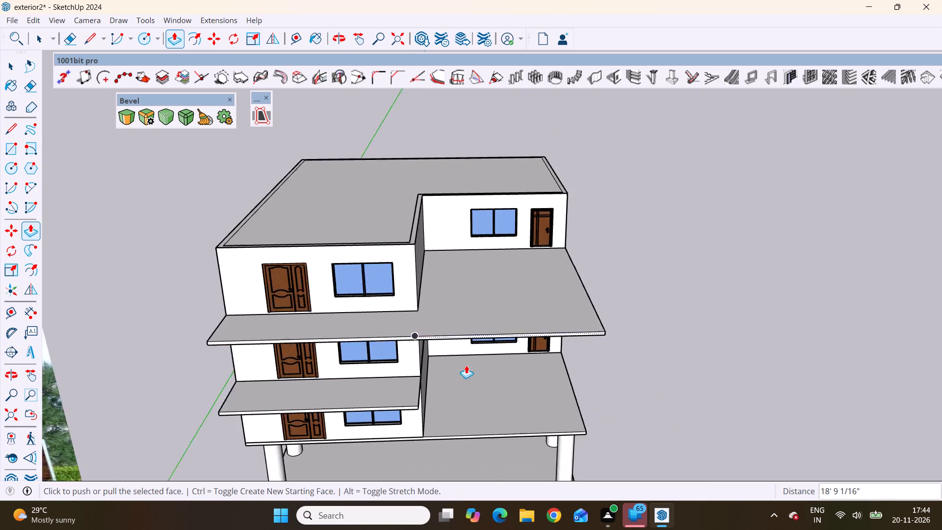
scroll(466, 365, down, 3)
middle_drag(494, 402, 480, 329)
scroll(480, 329, up, 7)
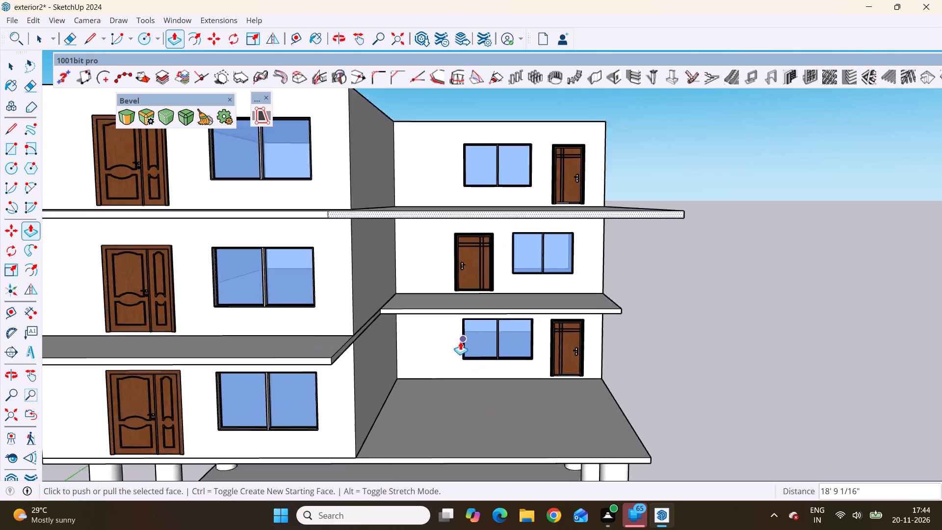
scroll(460, 342, up, 1)
middle_drag(445, 331, 462, 337)
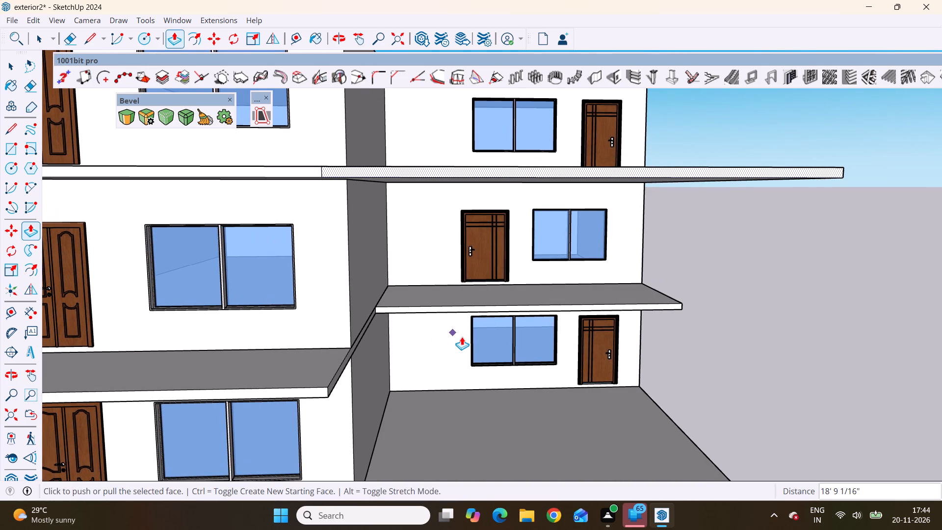
scroll(462, 337, up, 1)
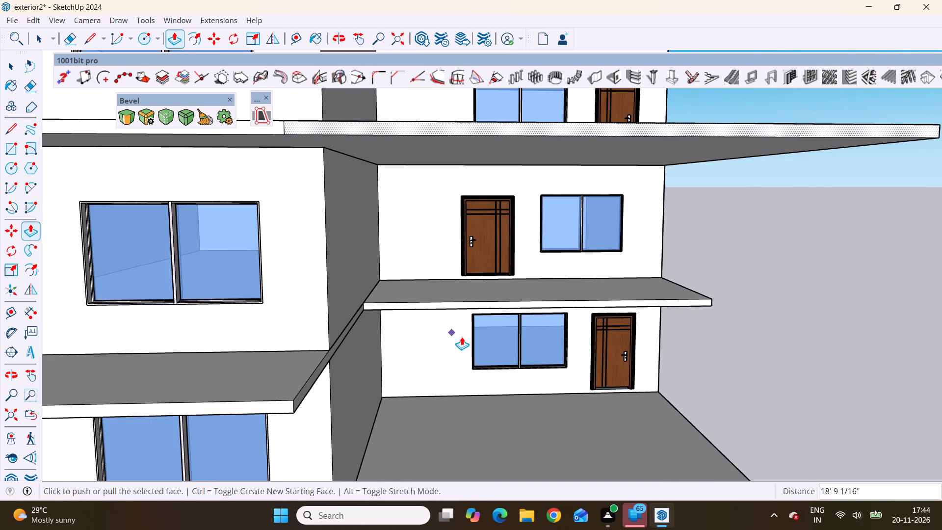
scroll(462, 337, up, 3)
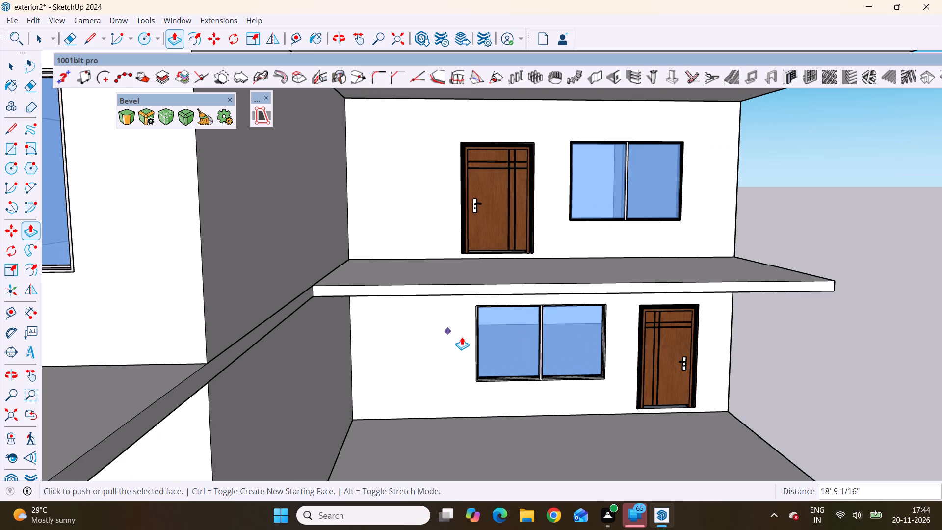
key(space)
click(447, 291)
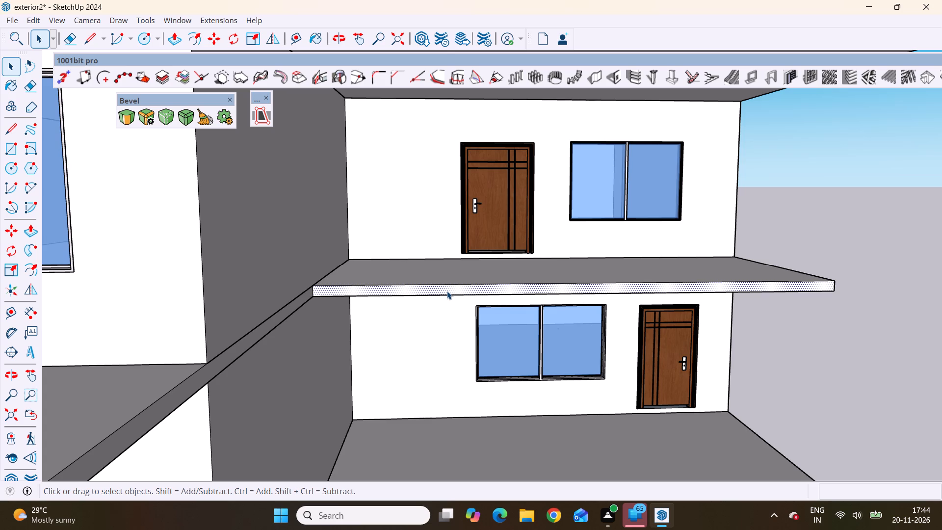
key(p)
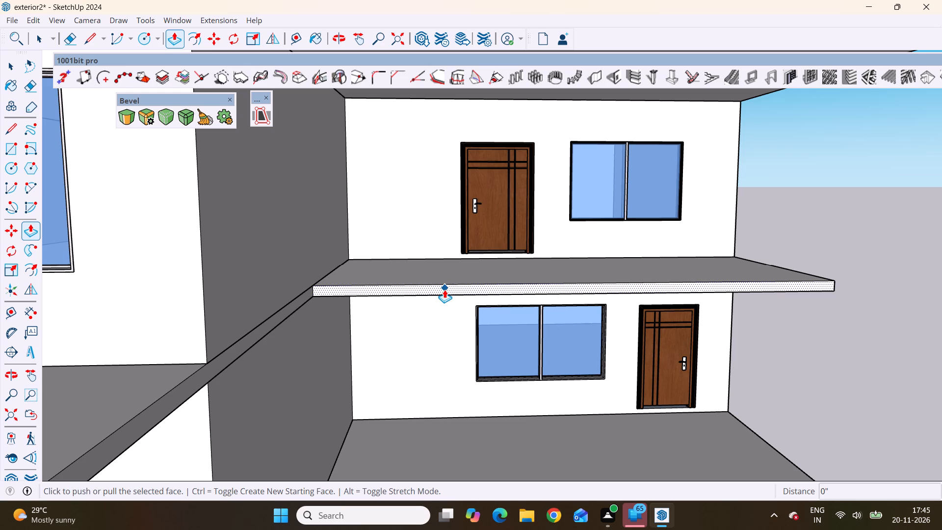
click(445, 290)
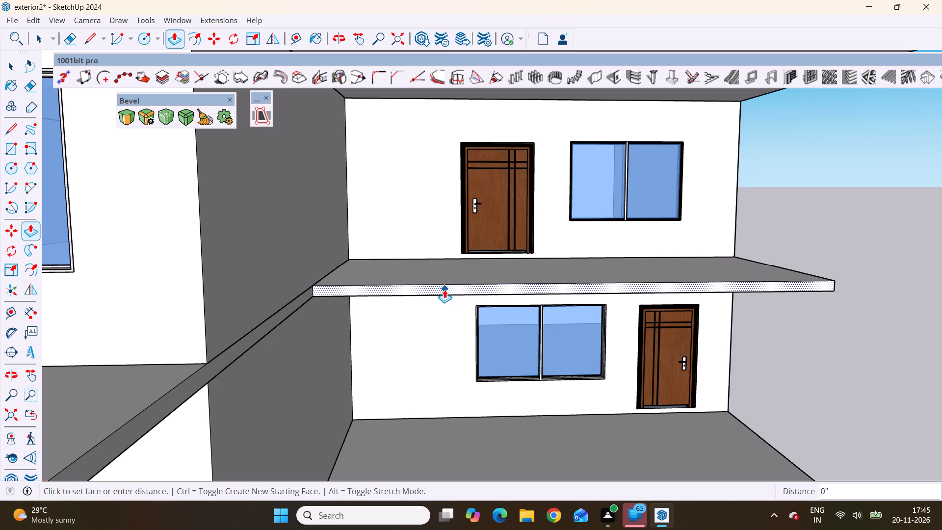
scroll(445, 290, down, 7)
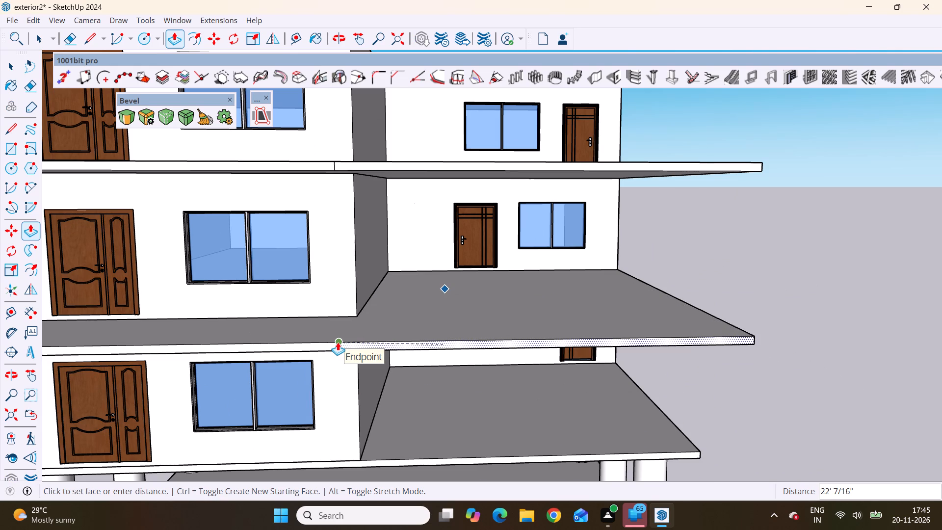
click(338, 342)
Delete the vertical seam line between the two wings on the front edge of the balcony slab below the middle storey.
scroll(328, 312, down, 8)
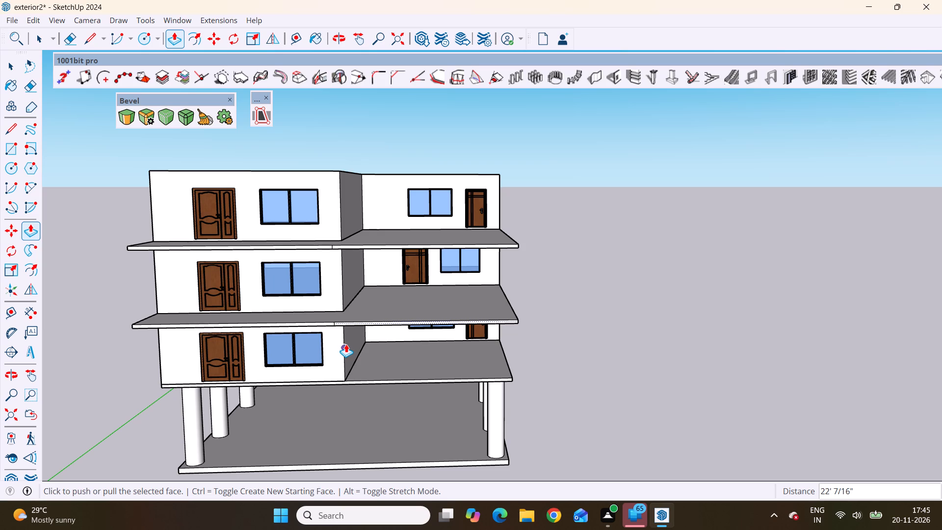
scroll(353, 372, down, 5)
middle_drag(370, 387, 433, 388)
scroll(377, 352, up, 11)
key(space)
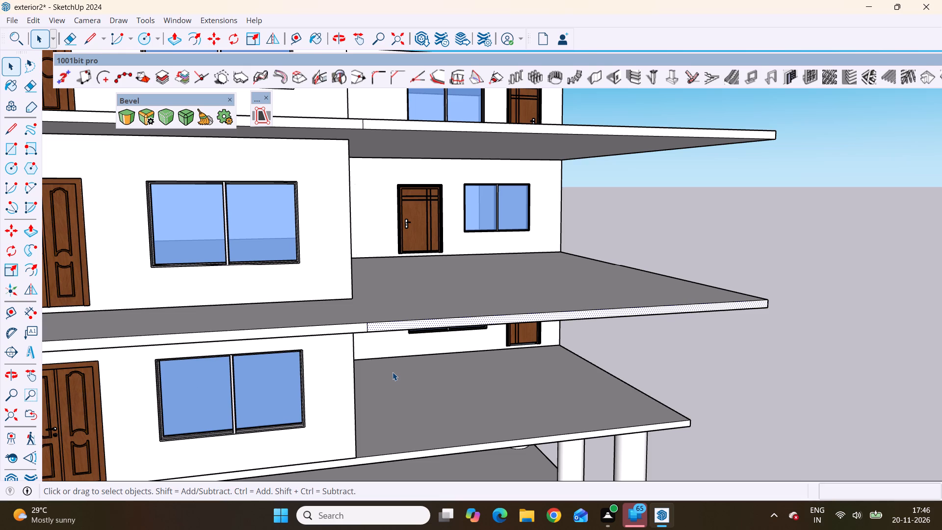
scroll(368, 340, up, 5)
click(362, 295)
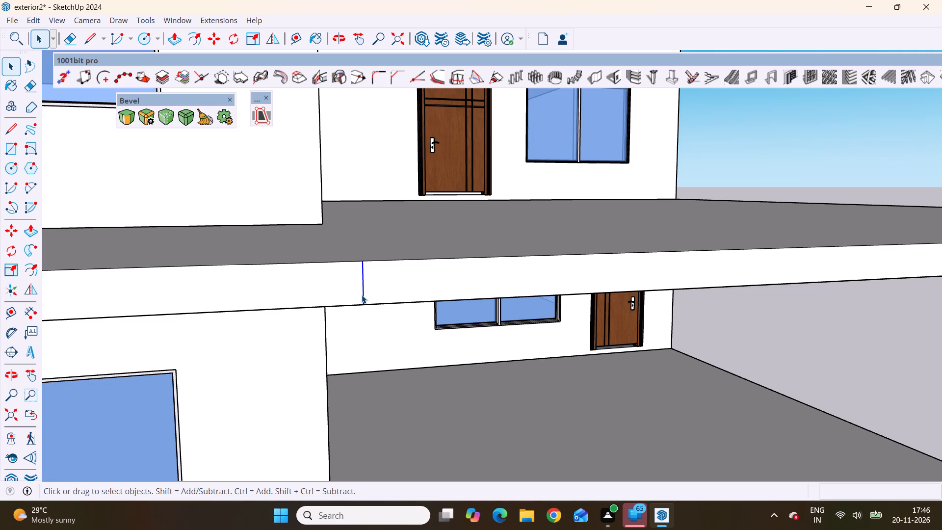
scroll(362, 295, down, 7)
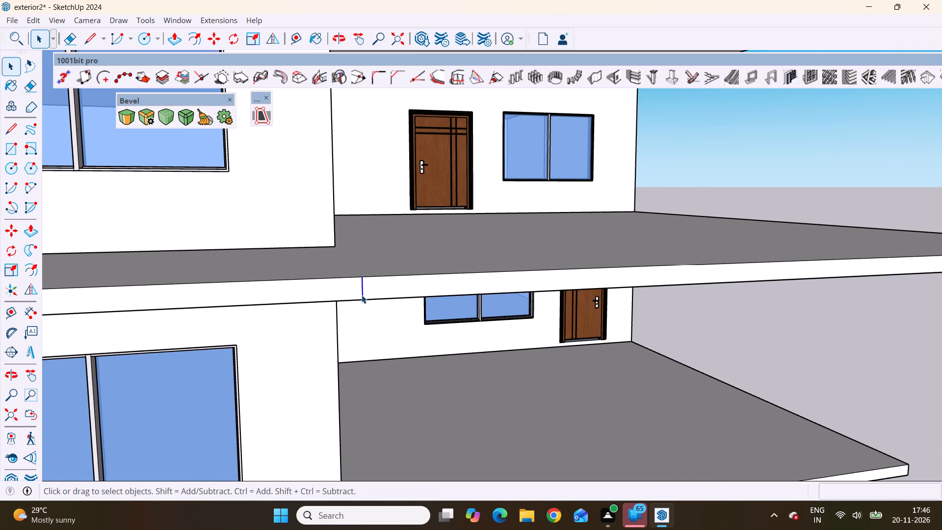
scroll(362, 295, up, 4)
key(Delete)
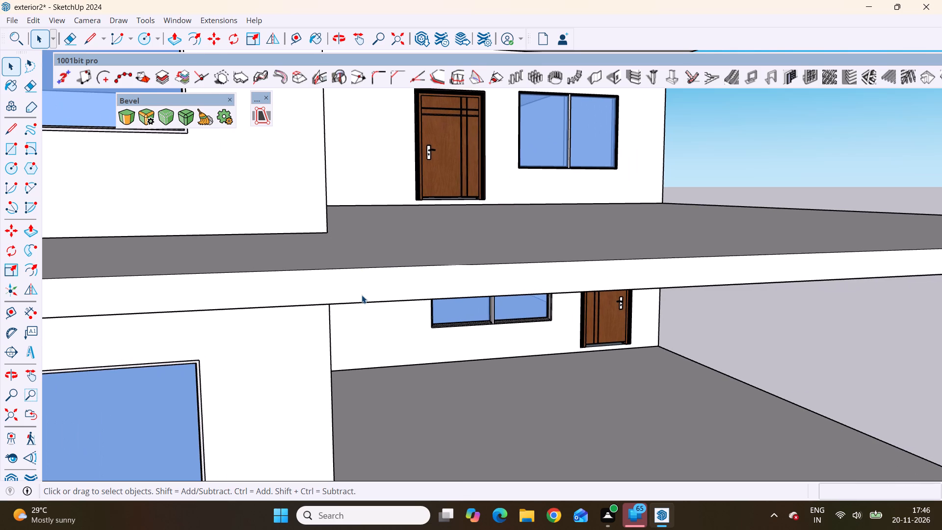
Delete the vertical seam line between the two wings on the front edge of the balcony slab below the top storey.
scroll(362, 295, down, 18)
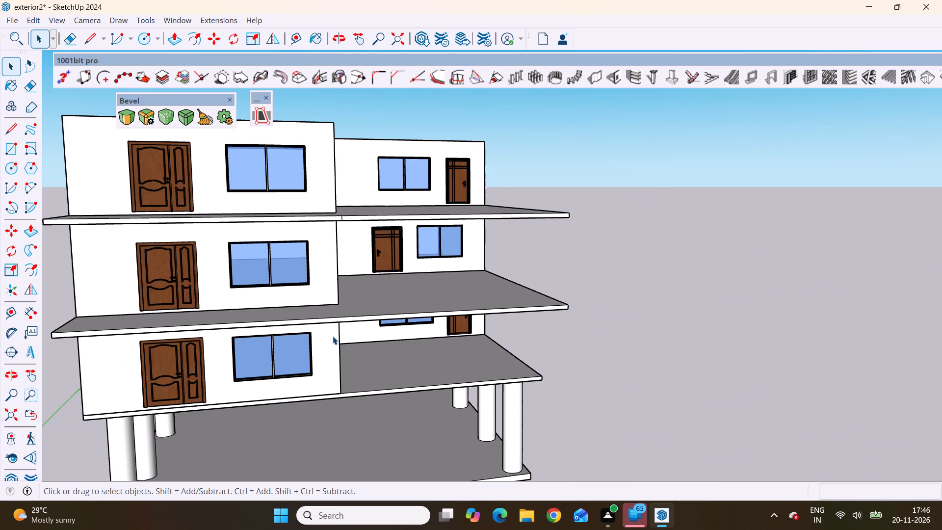
scroll(306, 337, down, 2)
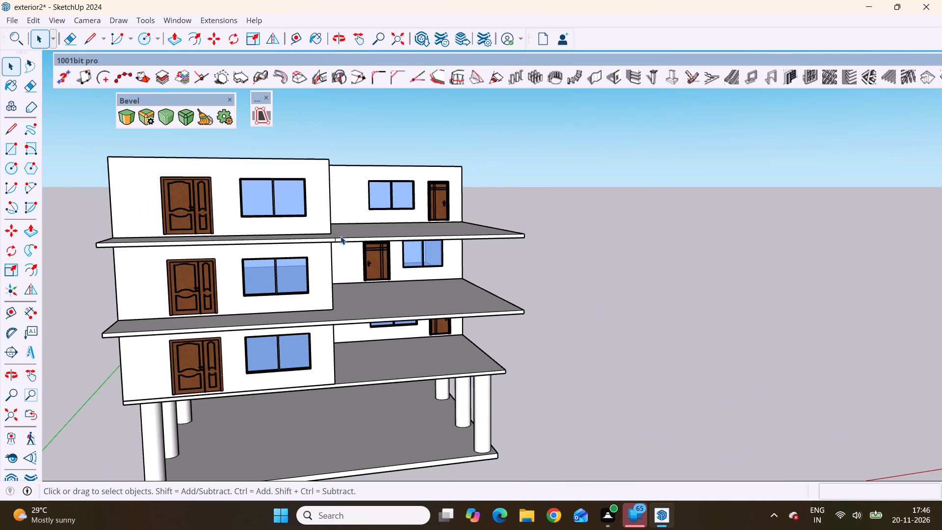
scroll(337, 242, up, 4)
scroll(330, 290, down, 2)
scroll(338, 231, up, 5)
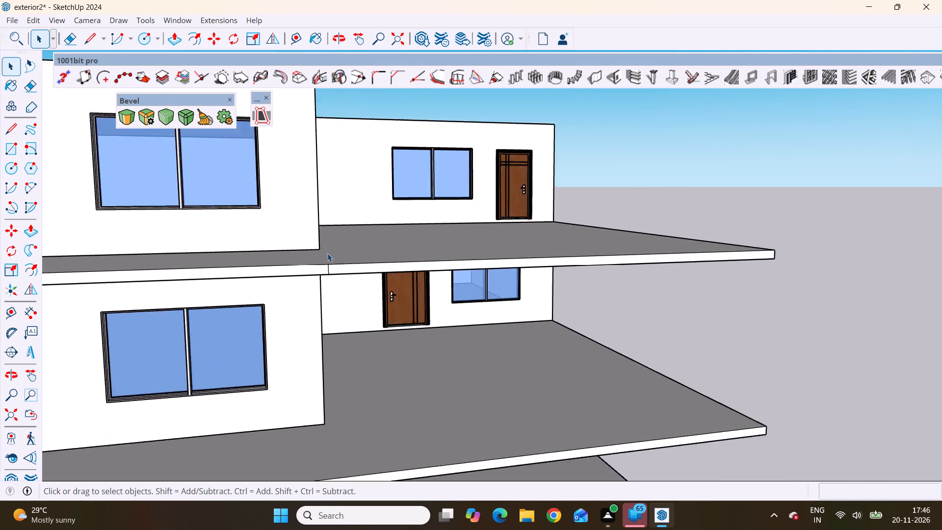
scroll(327, 253, up, 7)
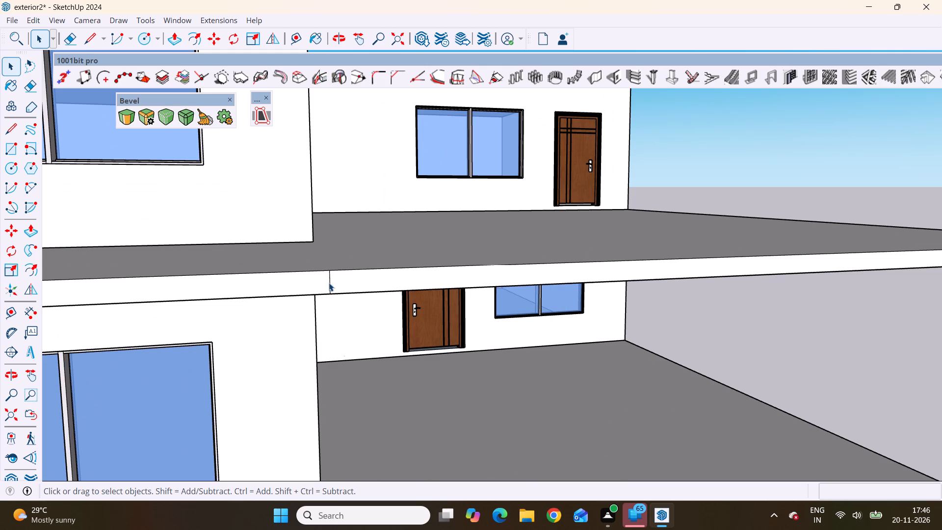
click(329, 283)
key(Delete)
scroll(329, 283, down, 1)
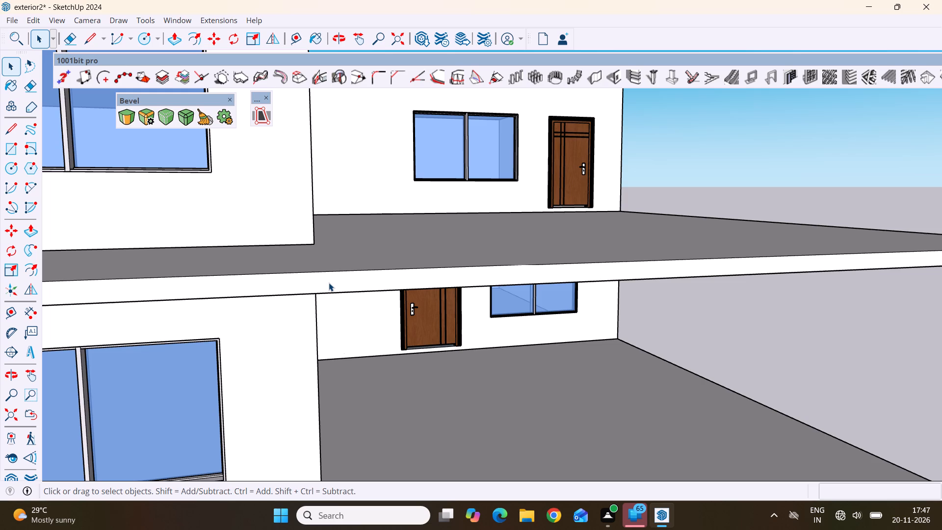
scroll(329, 285, down, 8)
Inspect the extended balcony slabs across both front wings of the house from several distances and angles.
scroll(234, 371, down, 19)
scroll(326, 328, down, 1)
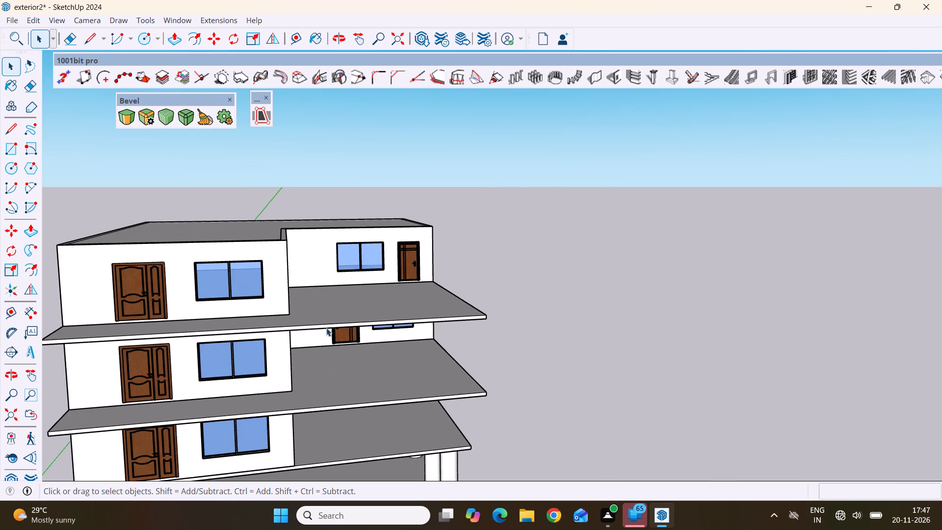
scroll(326, 328, down, 3)
scroll(342, 400, up, 3)
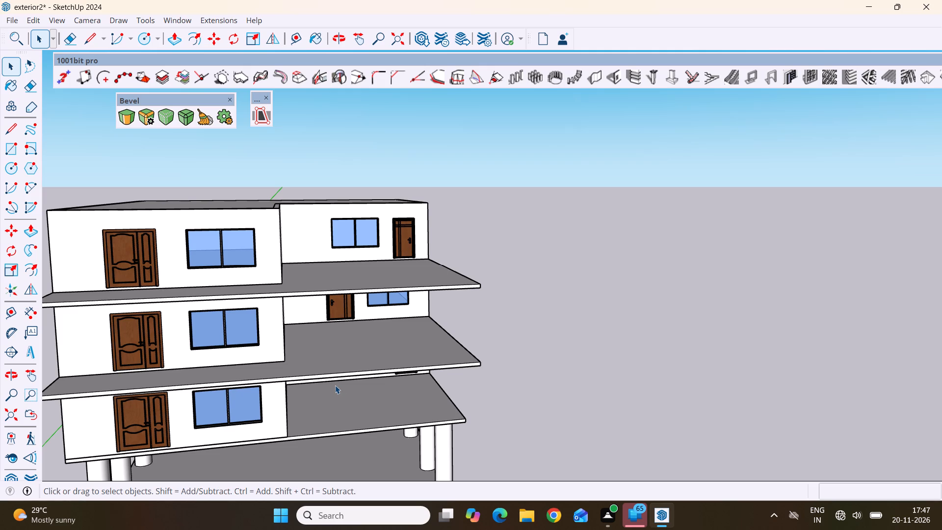
scroll(335, 385, up, 2)
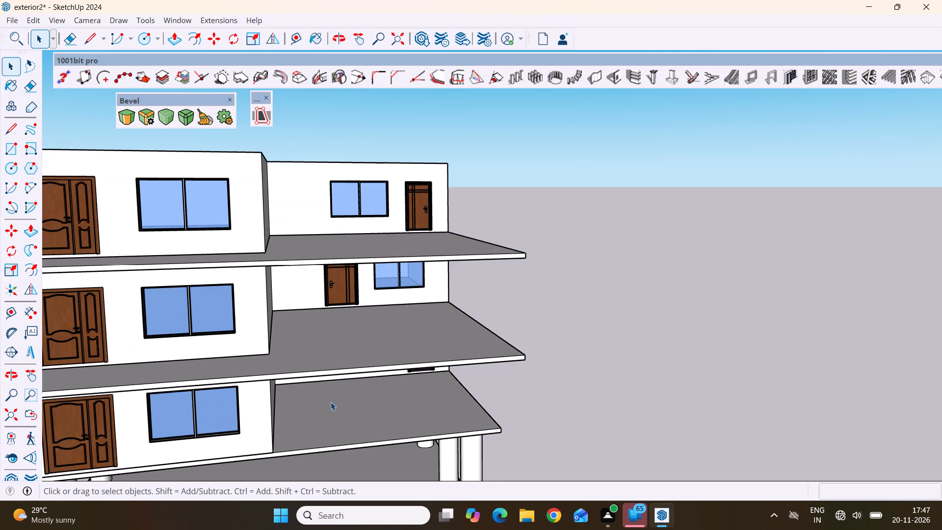
scroll(329, 379, down, 4)
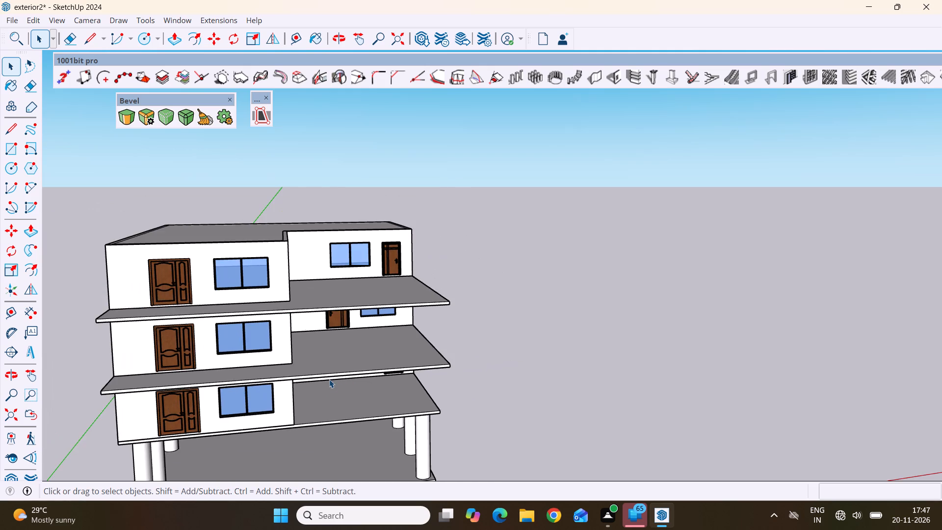
scroll(329, 379, up, 6)
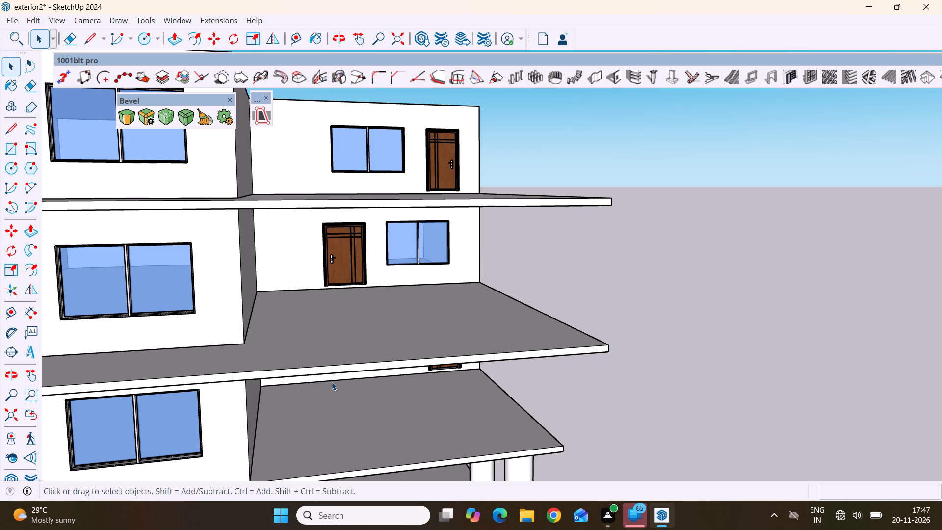
scroll(376, 408, down, 12)
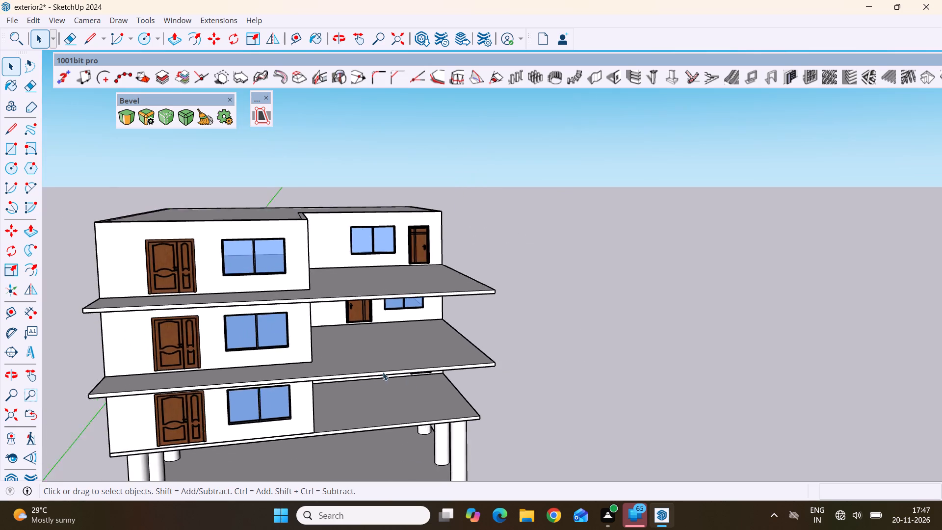
middle_drag(418, 385, 391, 374)
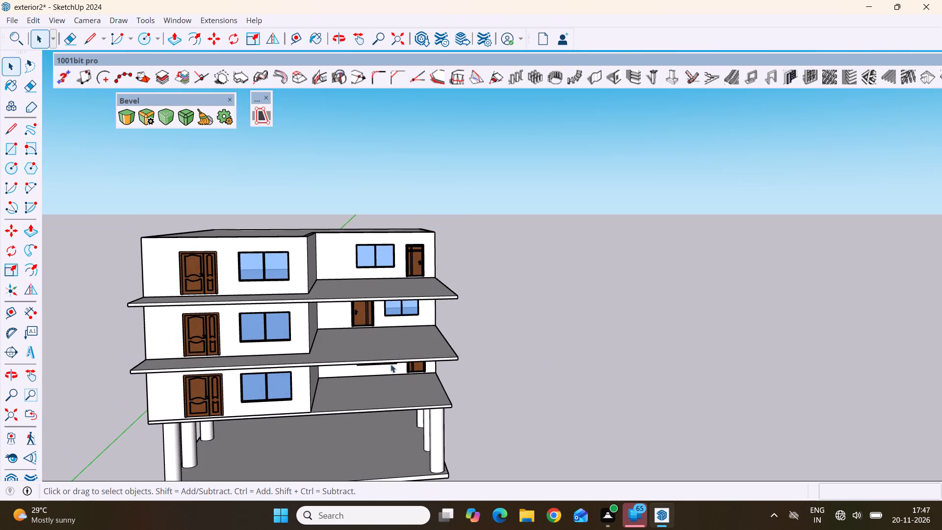
scroll(389, 358, up, 4)
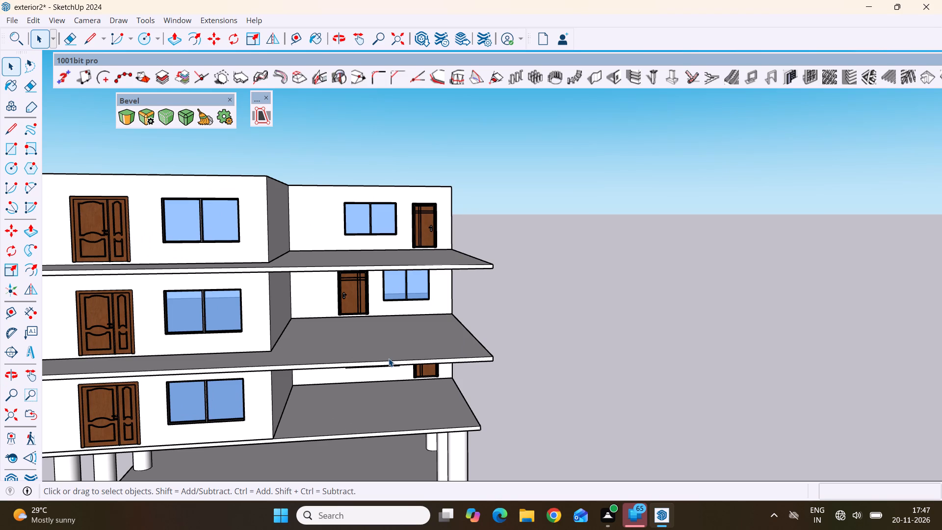
key(space)
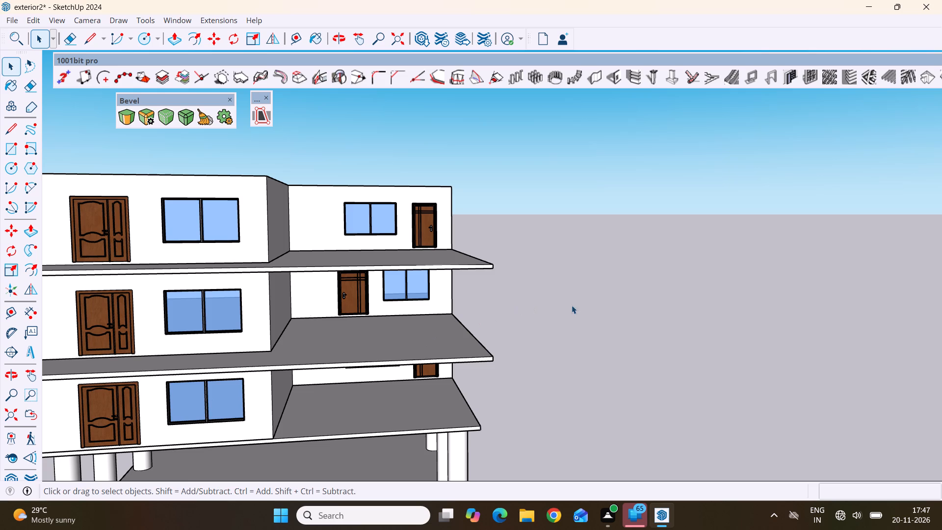
click(573, 305)
Compare the house's front facade and balcony slabs with the reference picture standing beside it.
scroll(488, 346, down, 6)
middle_drag(488, 346, 457, 428)
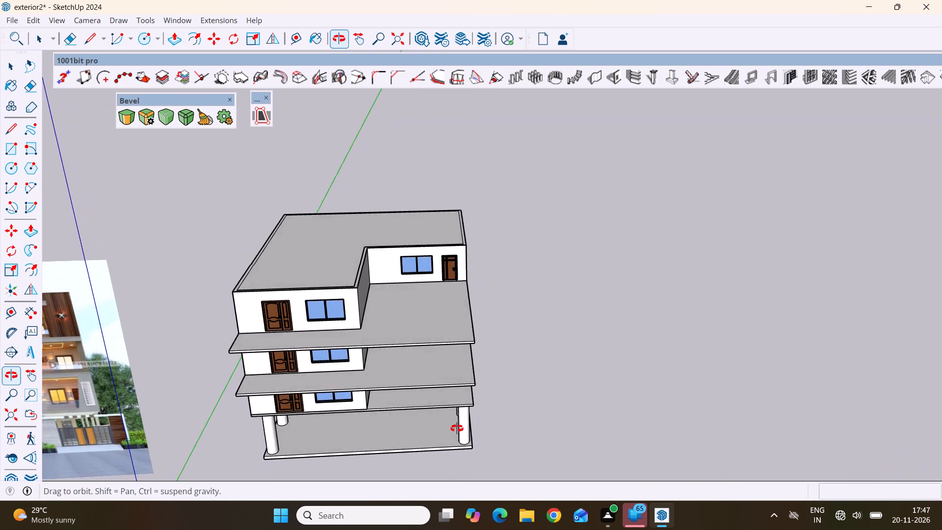
middle_drag(457, 428, 458, 359)
scroll(474, 405, down, 3)
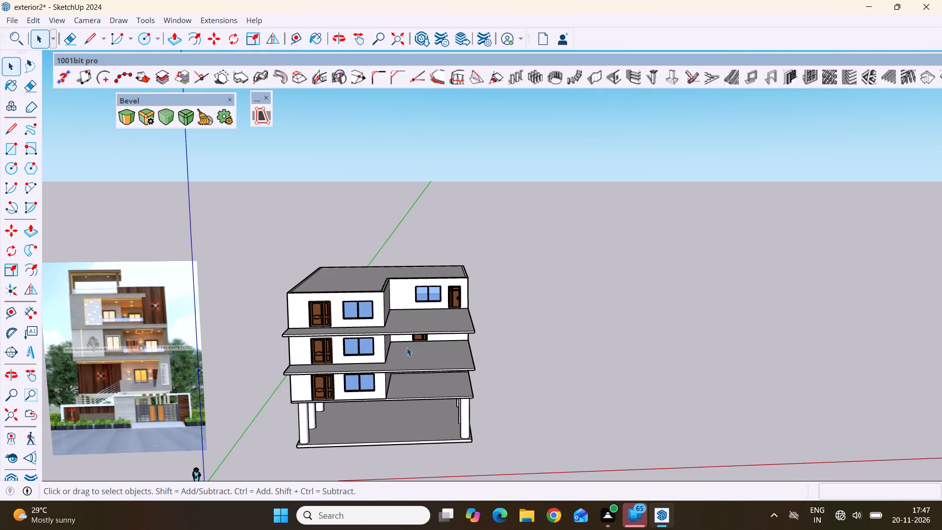
scroll(462, 346, up, 1)
scroll(462, 346, down, 3)
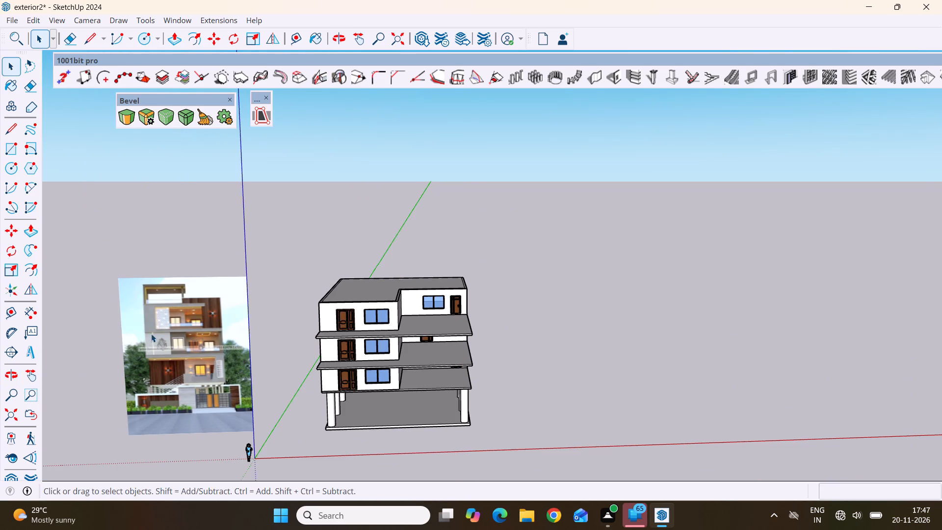
scroll(156, 334, down, 2)
scroll(190, 323, up, 14)
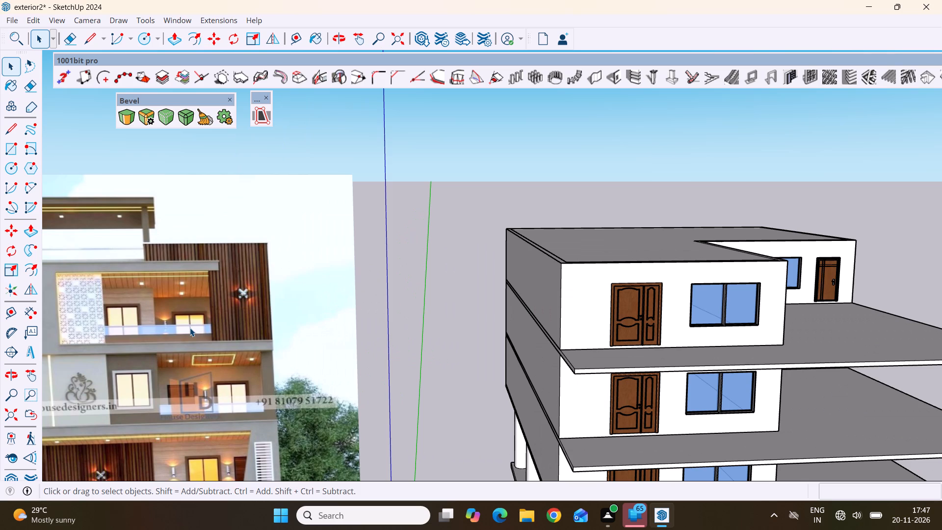
scroll(89, 326, down, 5)
scroll(172, 323, down, 4)
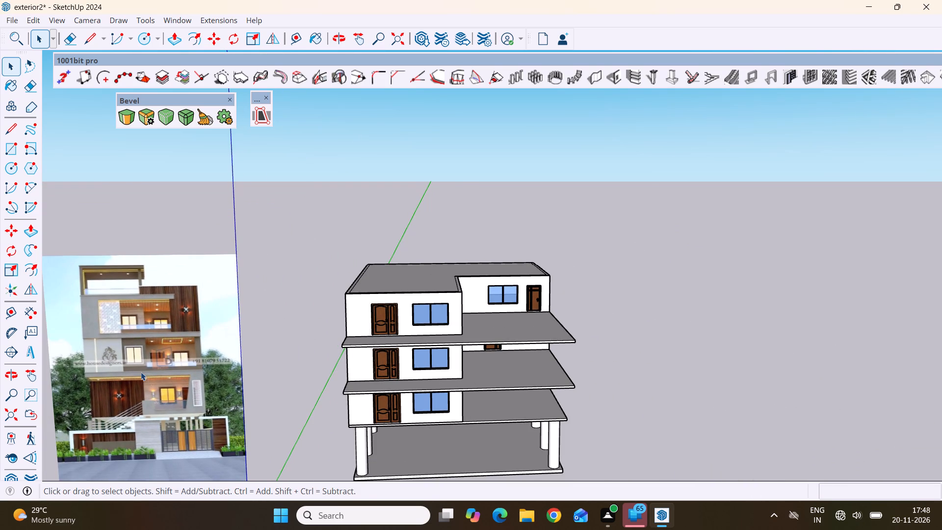
scroll(141, 372, up, 6)
middle_drag(205, 347, 215, 347)
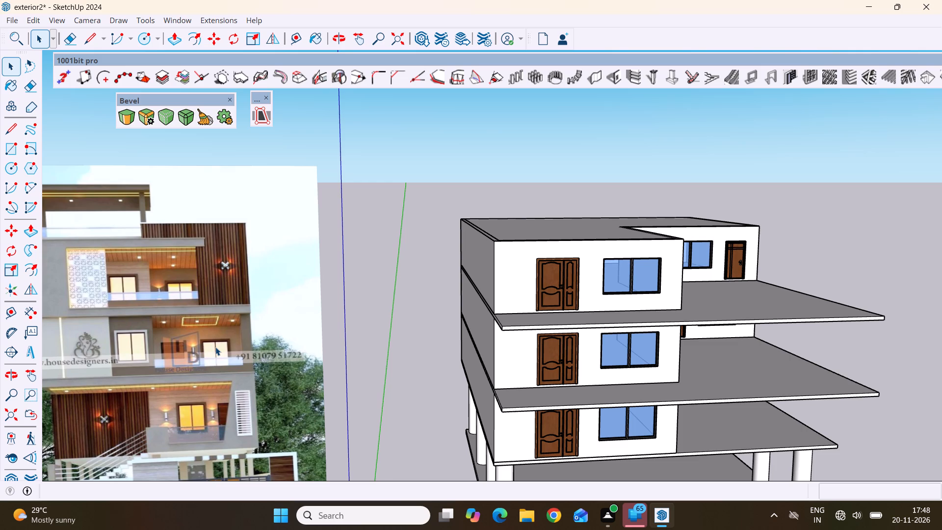
scroll(6, 335, down, 2)
scroll(0, 278, down, 1)
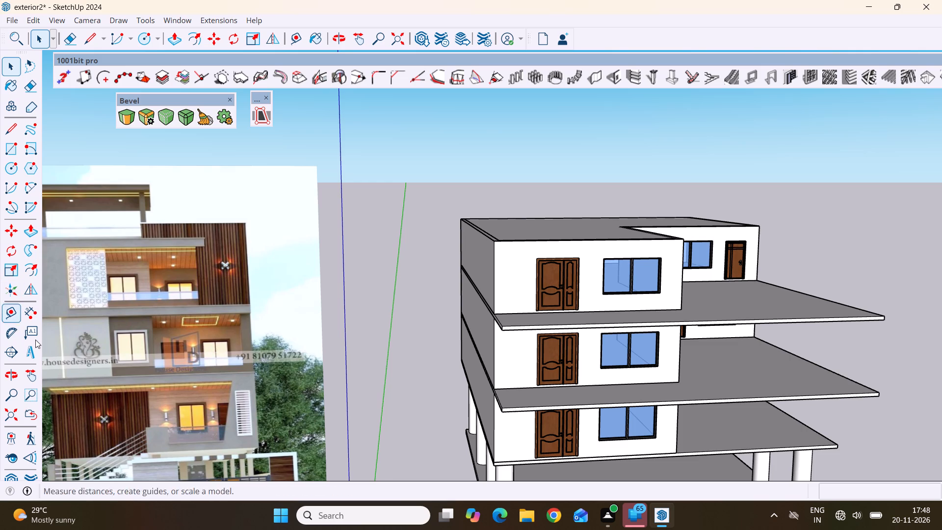
scroll(0, 364, down, 8)
scroll(179, 363, down, 2)
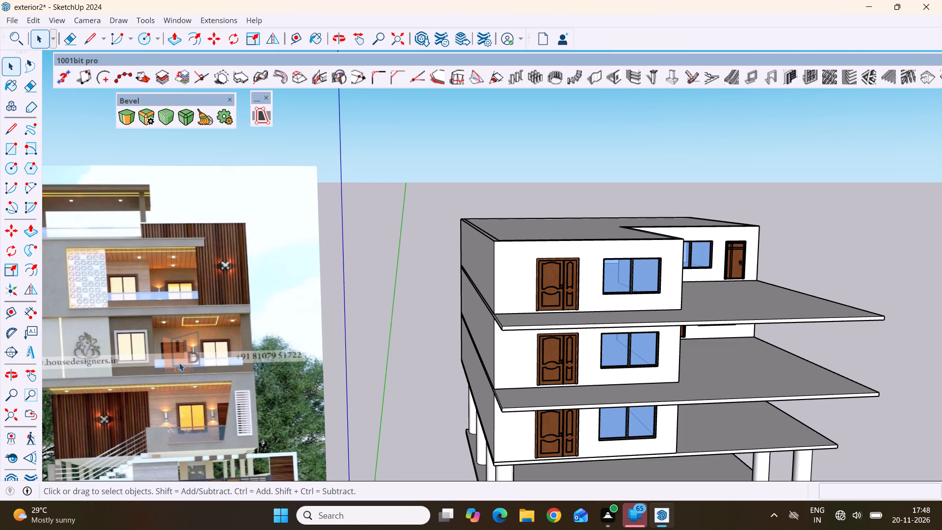
scroll(179, 363, down, 4)
scroll(108, 334, up, 1)
scroll(108, 334, down, 14)
scroll(212, 336, down, 3)
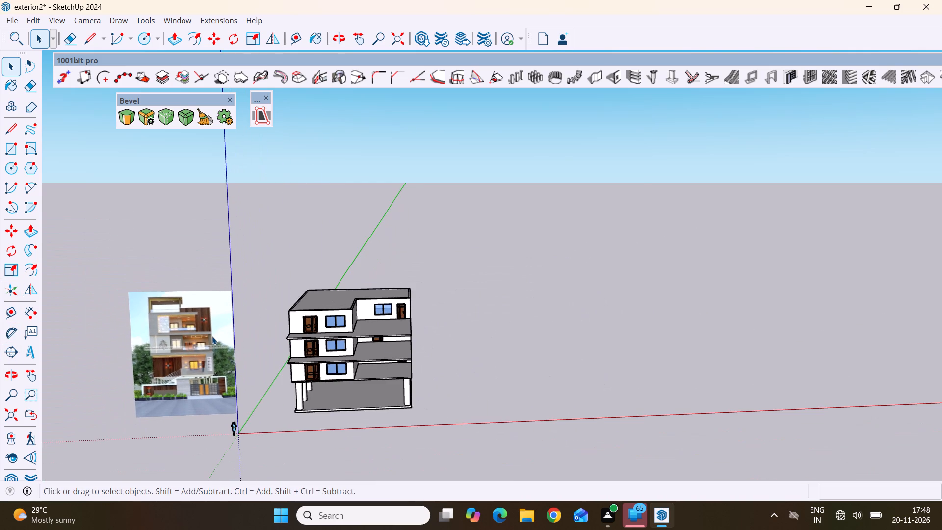
scroll(389, 339, up, 4)
middle_drag(395, 357, 439, 326)
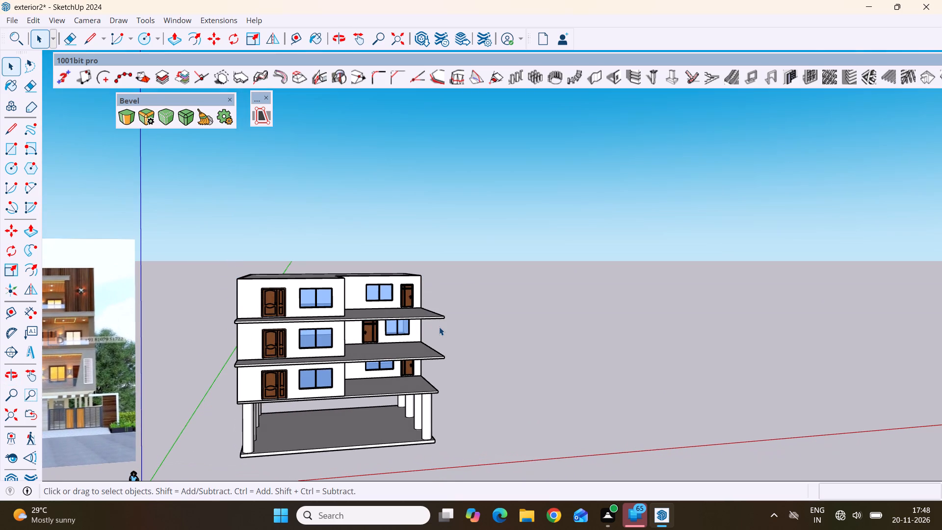
scroll(378, 327, down, 4)
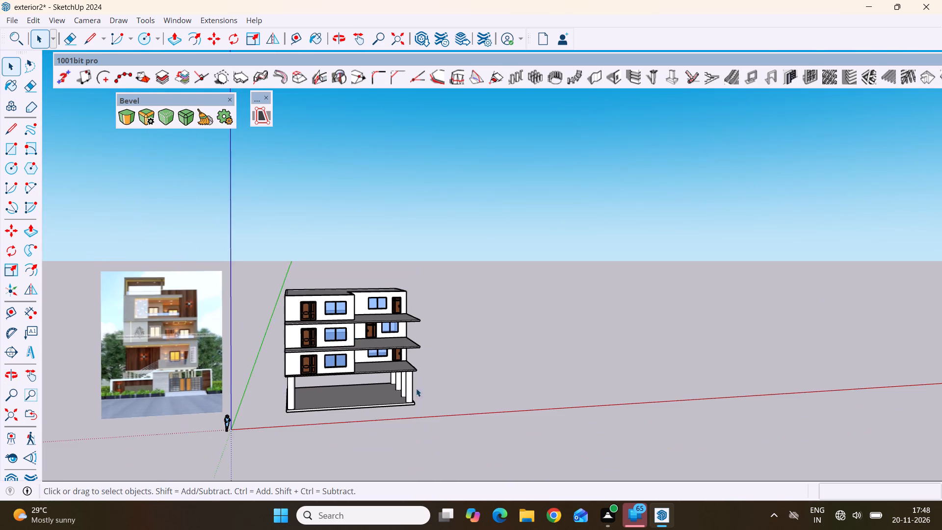
Draw a rectangle about 34' 7" by 46' flat on the open ground beside the house, on the side away from the reference picture.
scroll(419, 388, down, 1)
middle_drag(428, 383, 375, 467)
scroll(216, 315, down, 7)
middle_drag(319, 365, 350, 368)
scroll(398, 342, up, 4)
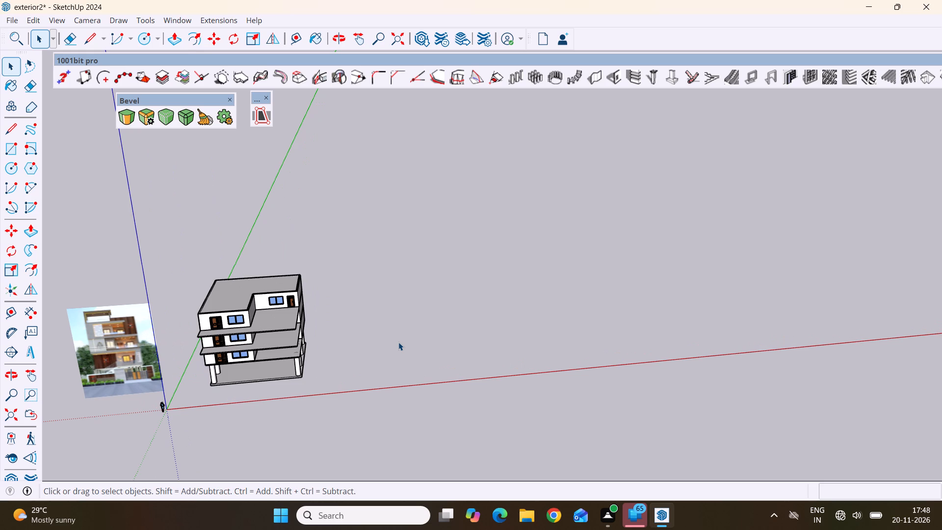
scroll(398, 342, down, 4)
middle_drag(409, 377, 366, 355)
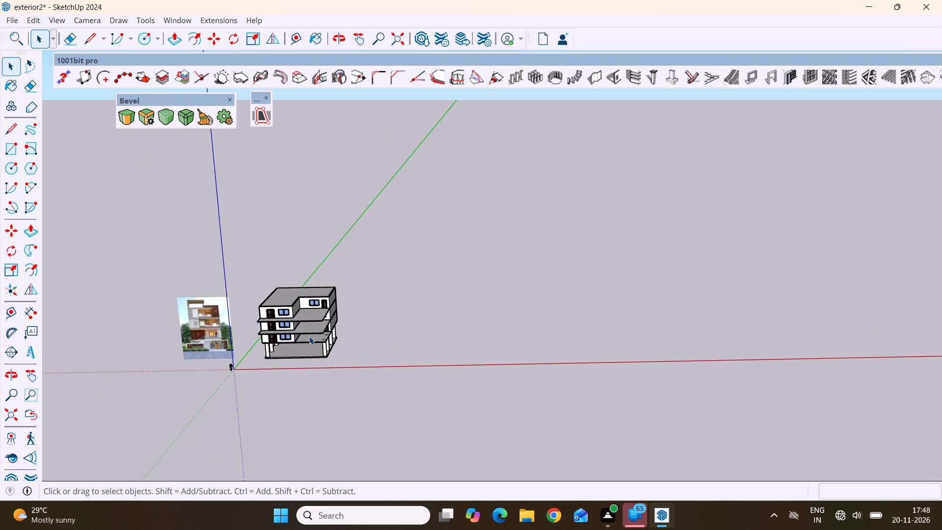
scroll(333, 359, up, 11)
middle_drag(390, 363, 409, 387)
scroll(428, 349, down, 4)
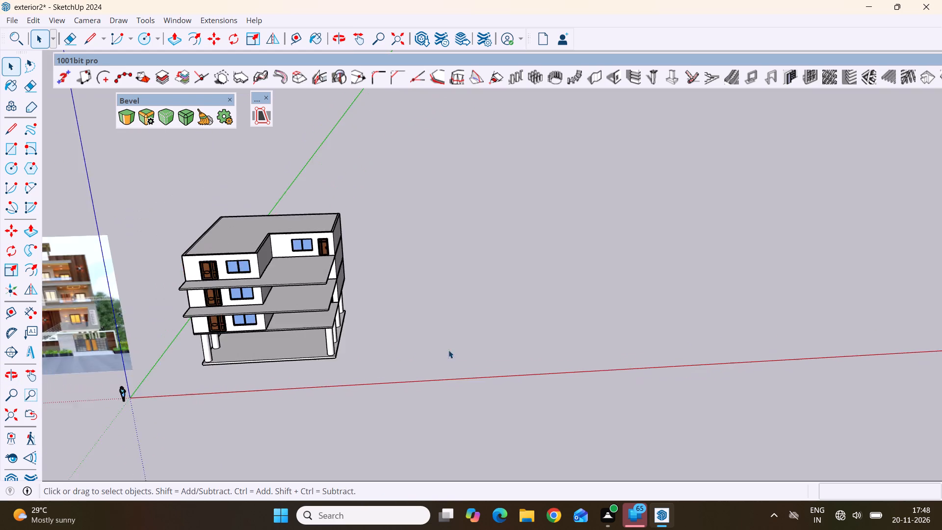
scroll(394, 347, up, 4)
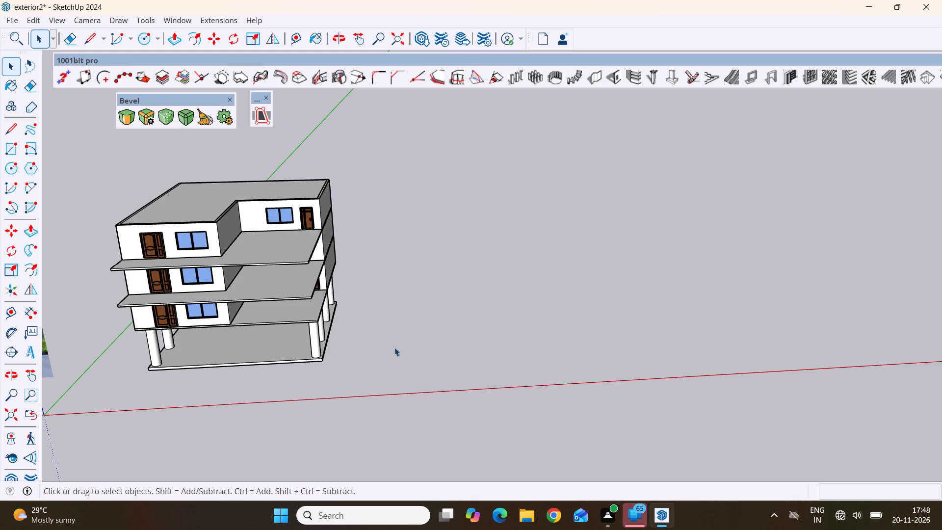
key(r)
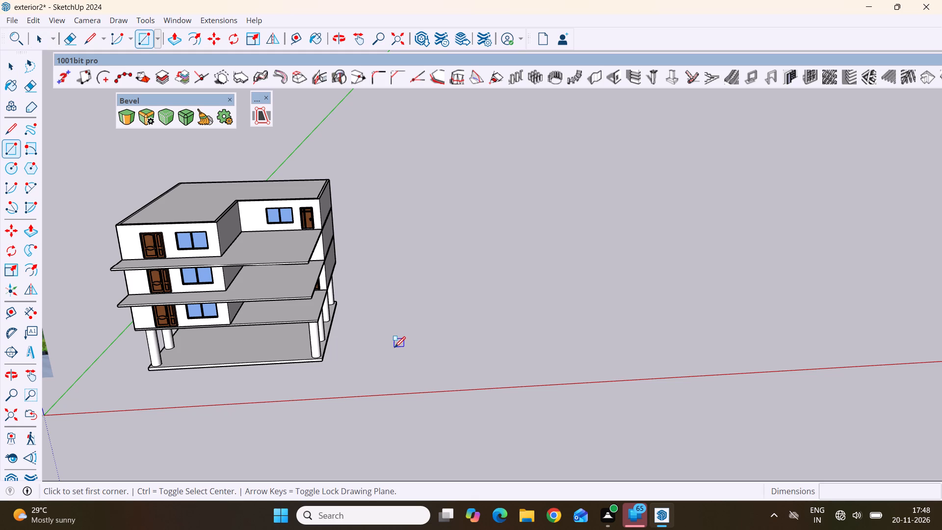
scroll(394, 347, down, 6)
middle_drag(393, 393, 373, 357)
scroll(406, 394, down, 3)
scroll(414, 338, up, 4)
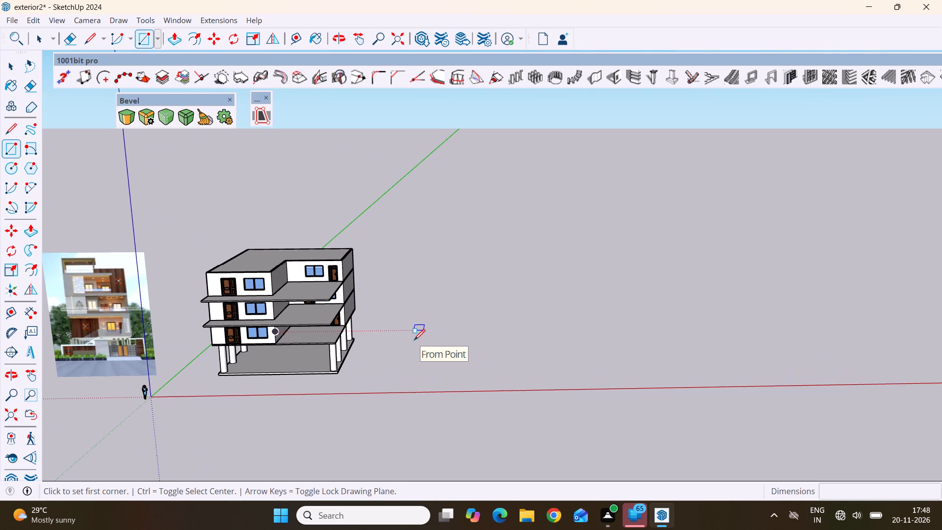
scroll(441, 352, down, 4)
middle_drag(439, 375, 453, 434)
scroll(308, 468, up, 1)
middle_drag(288, 460, 323, 421)
scroll(254, 371, down, 4)
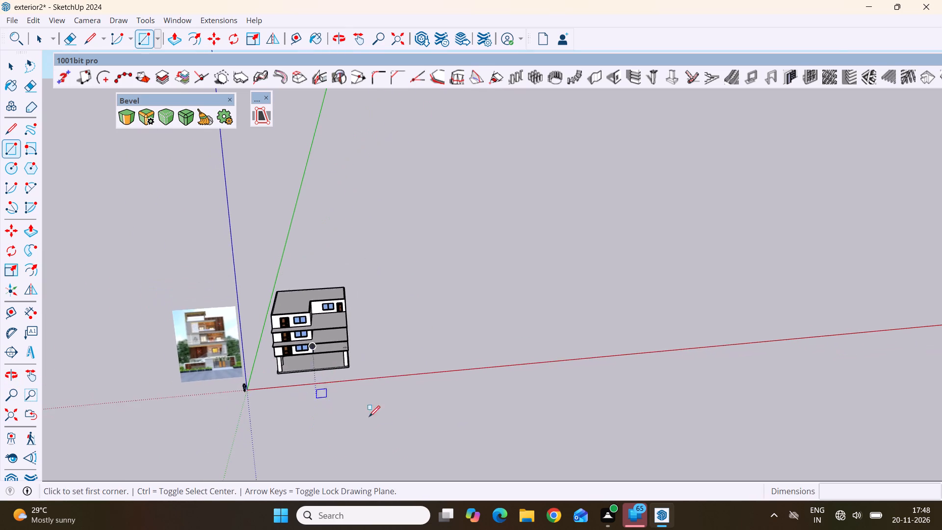
middle_drag(378, 424, 368, 417)
scroll(425, 401, up, 3)
middle_drag(443, 425, 399, 436)
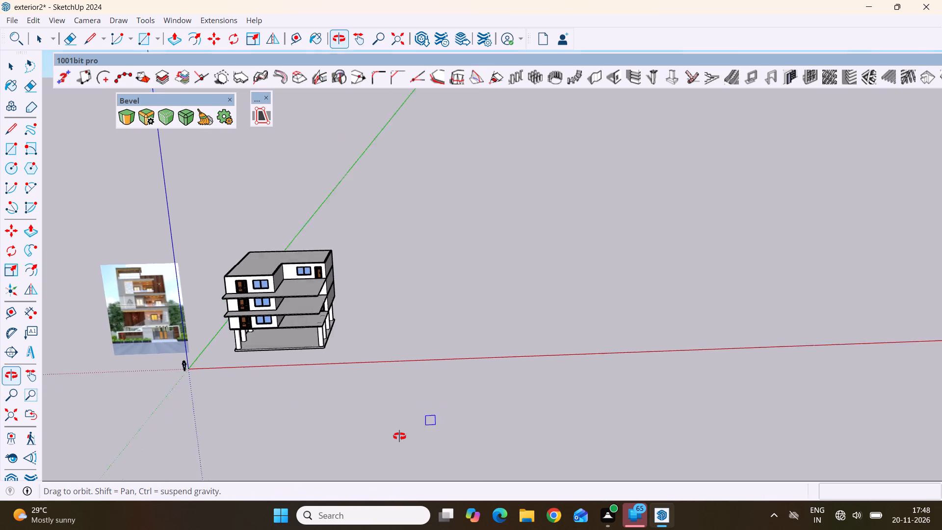
middle_drag(399, 436, 394, 439)
middle_drag(415, 407, 427, 446)
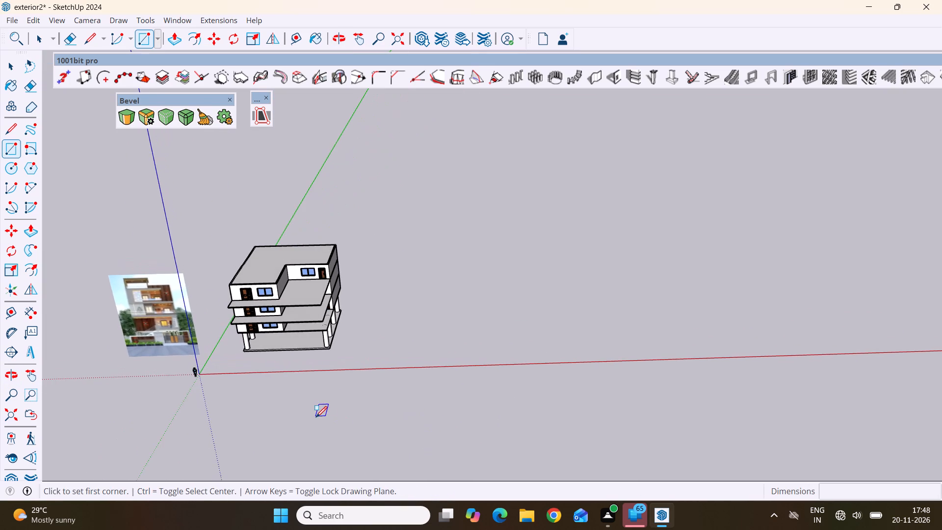
scroll(316, 417, up, 2)
middle_drag(361, 412, 365, 401)
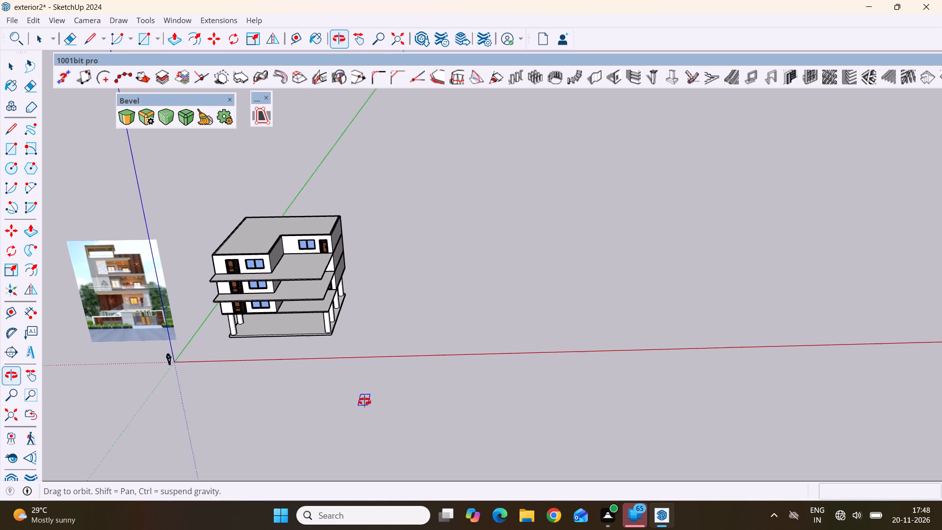
middle_drag(365, 401, 366, 402)
scroll(392, 295, up, 3)
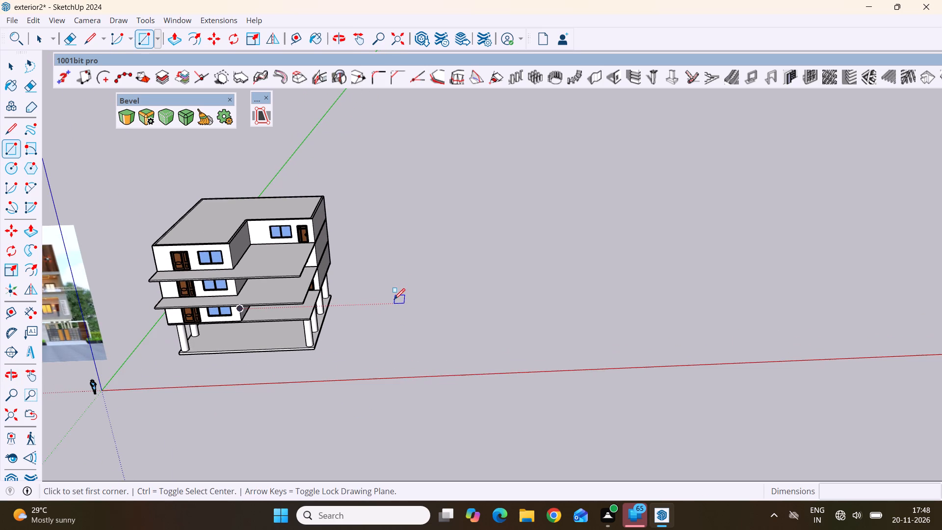
click(388, 306)
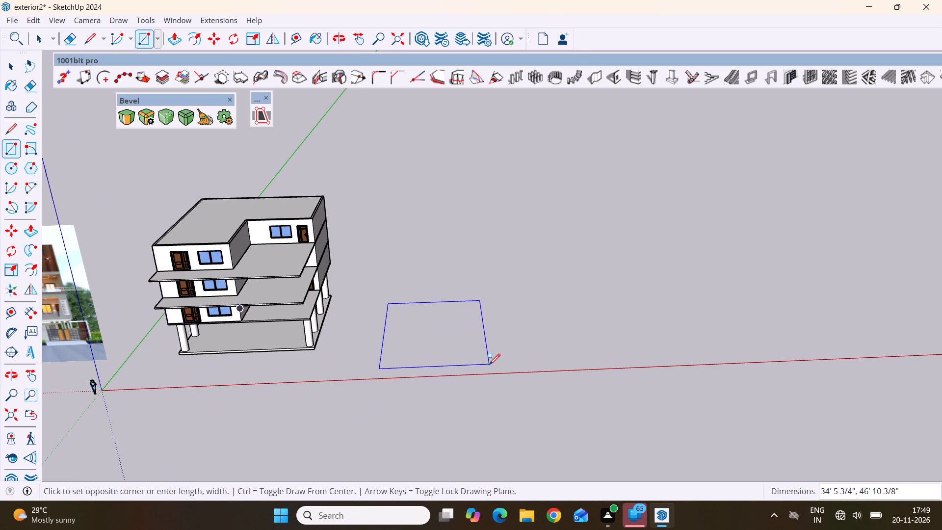
click(489, 364)
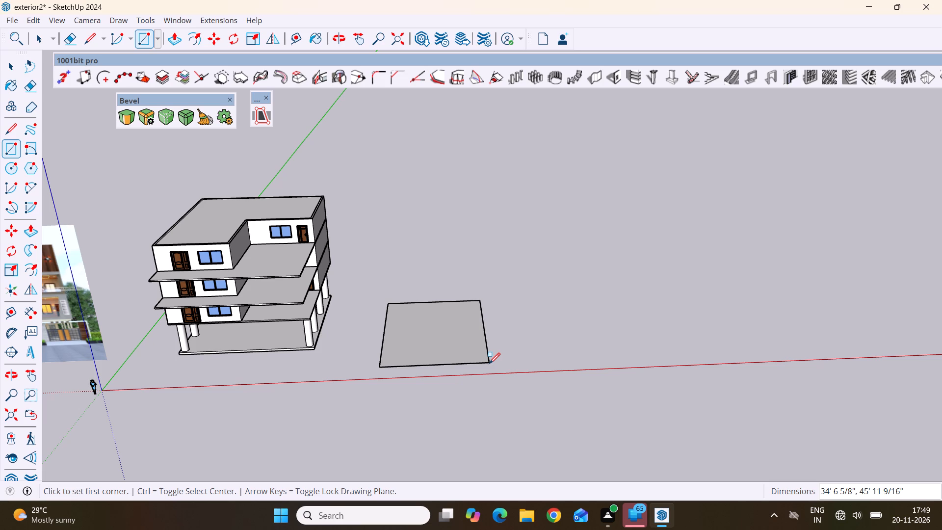
scroll(504, 355, down, 18)
scroll(569, 380, down, 6)
scroll(211, 364, up, 9)
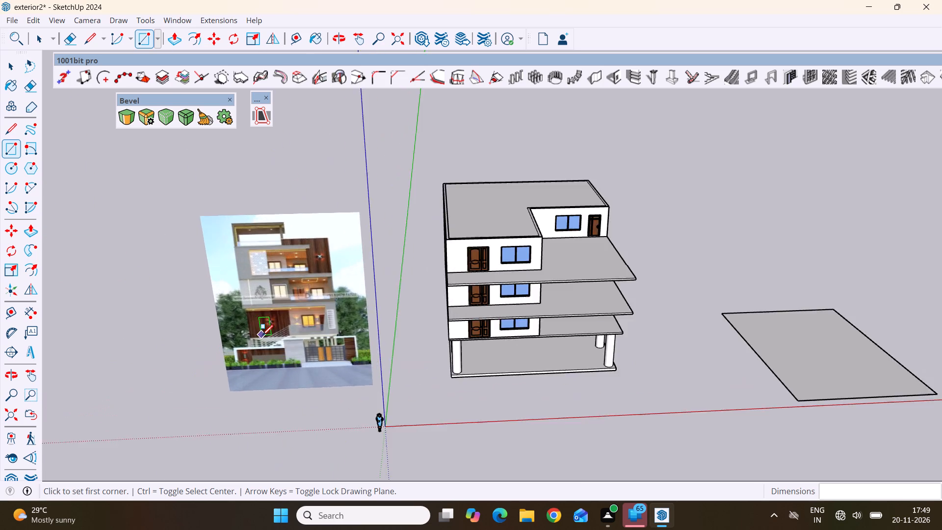
Examine the reference picture's lower floors, entrance gate and boundary wall, and compare its facade with the modelled house.
scroll(262, 336, up, 6)
scroll(266, 333, down, 3)
scroll(282, 327, up, 4)
scroll(332, 320, up, 9)
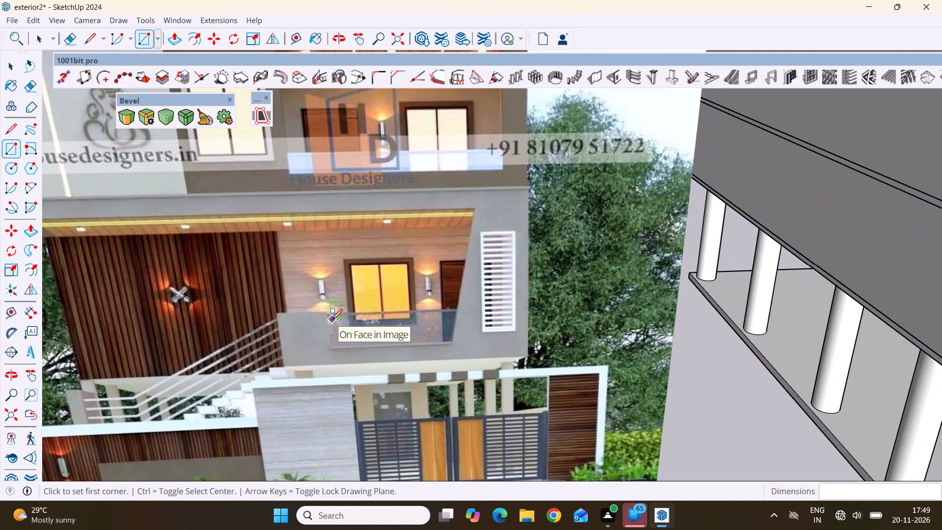
scroll(332, 320, down, 3)
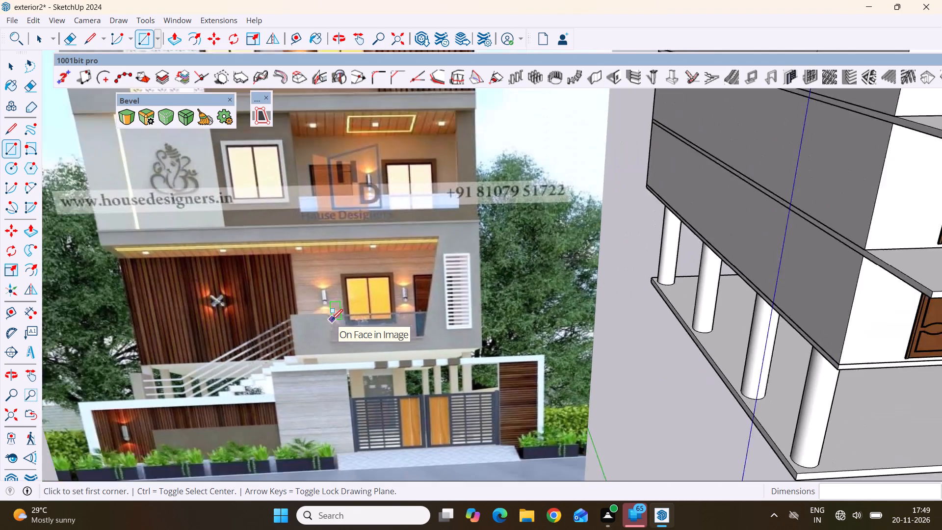
scroll(332, 320, down, 2)
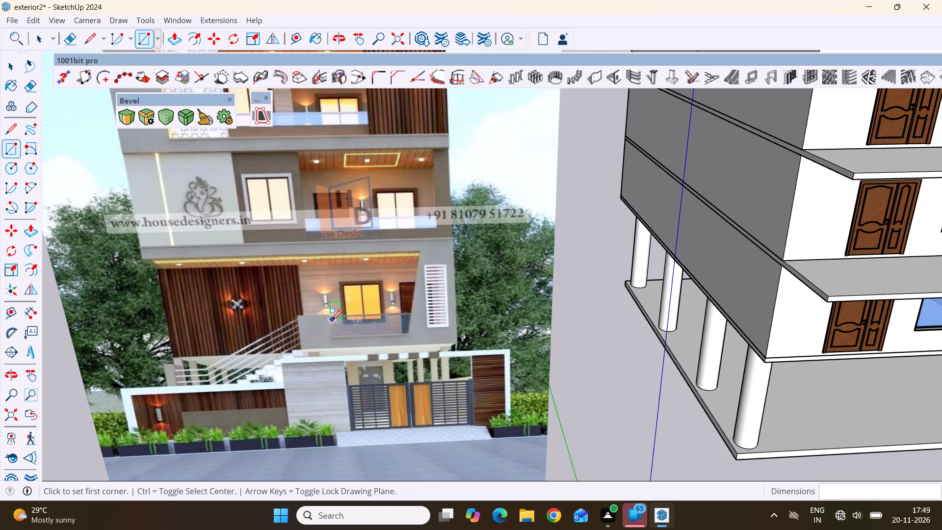
scroll(332, 320, down, 1)
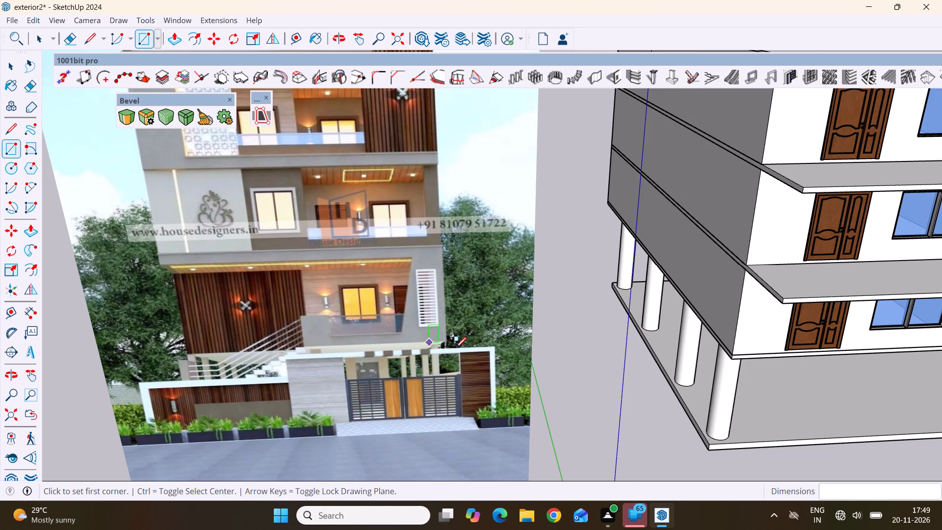
middle_drag(431, 341, 399, 364)
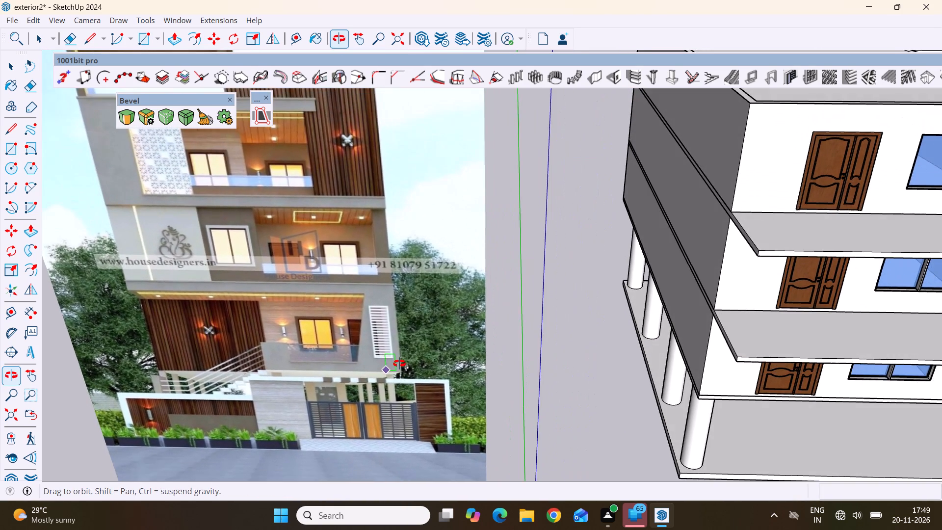
middle_drag(399, 364, 411, 359)
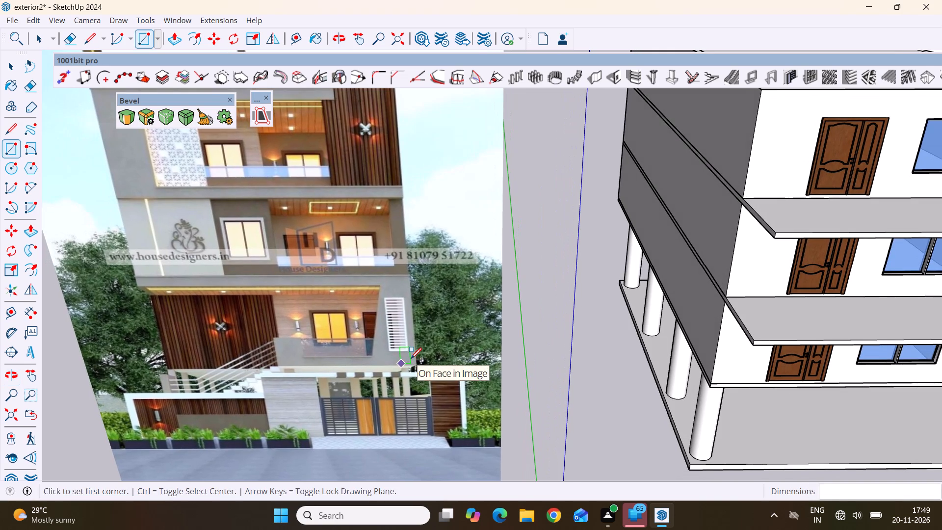
scroll(311, 317, down, 7)
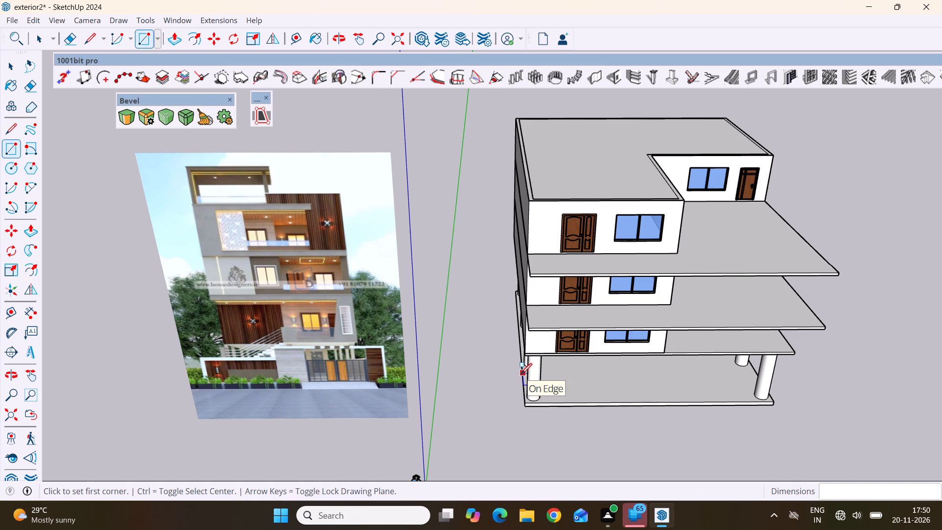
scroll(521, 374, down, 4)
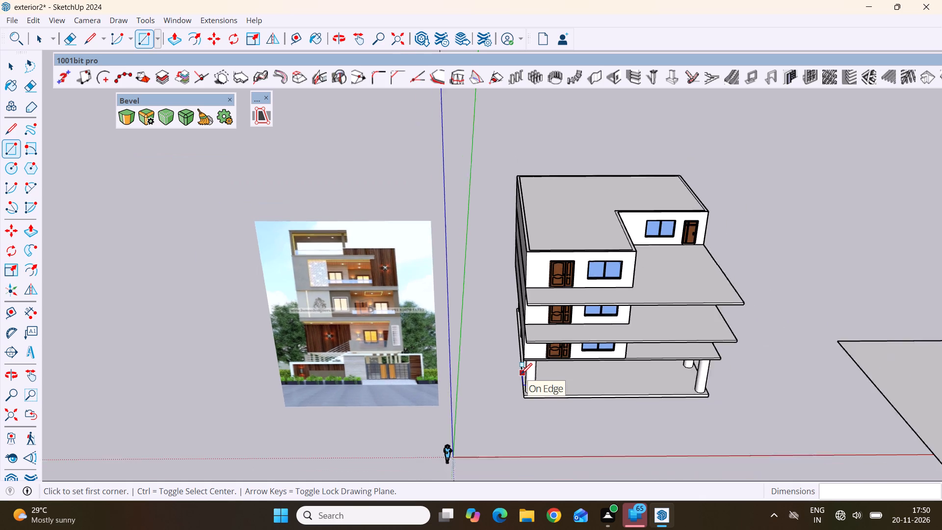
scroll(521, 374, down, 4)
scroll(607, 400, up, 2)
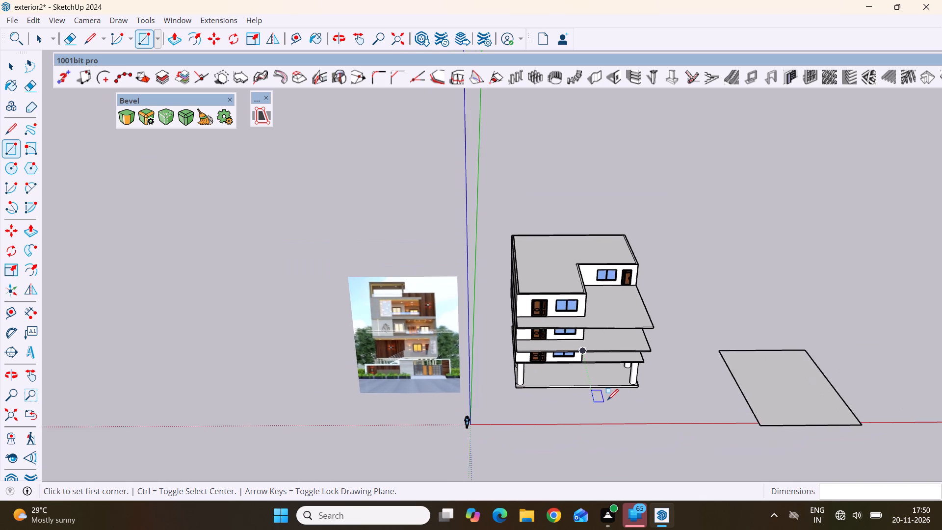
scroll(607, 400, up, 2)
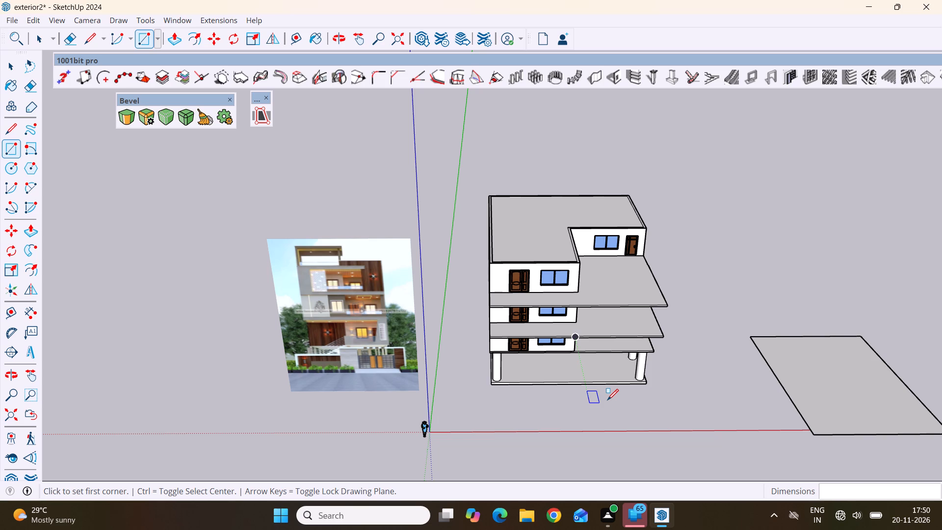
Move the flat ground rectangle beside the house forward toward the red axis, using its front corner farthest from the house as base point.
key(space)
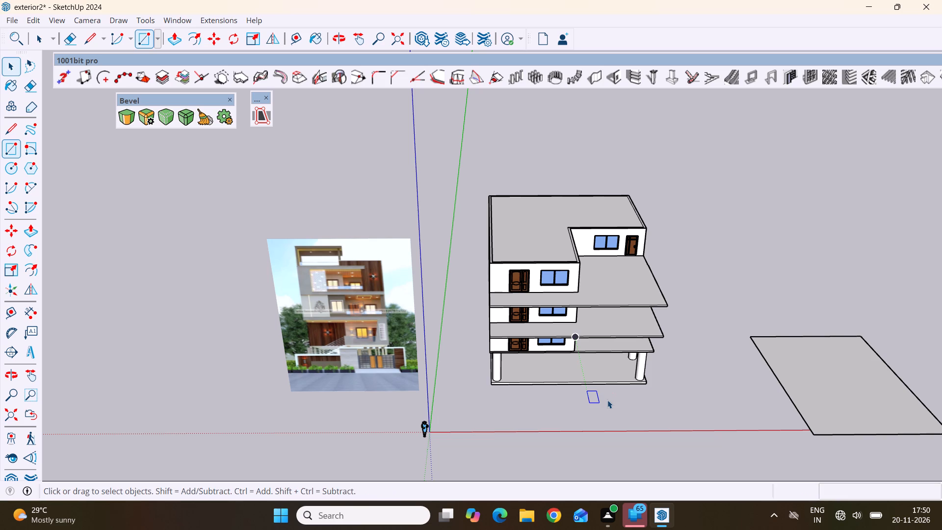
scroll(497, 366, down, 3)
scroll(450, 366, down, 3)
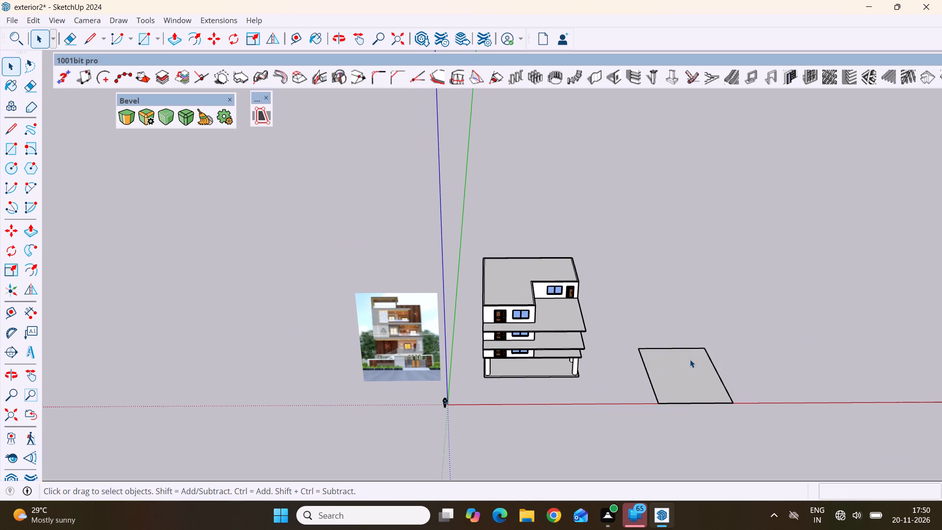
scroll(691, 358, up, 4)
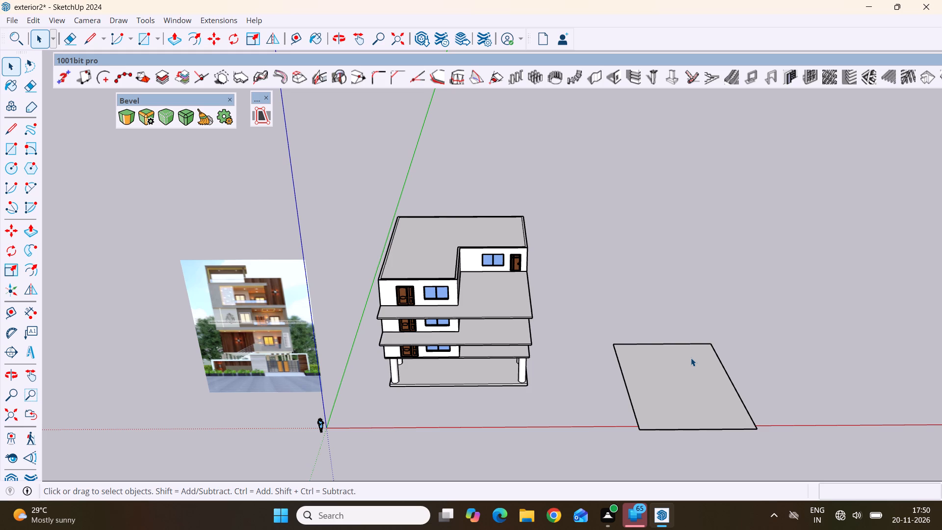
scroll(676, 375, down, 12)
scroll(679, 409, down, 9)
middle_drag(666, 440, 661, 348)
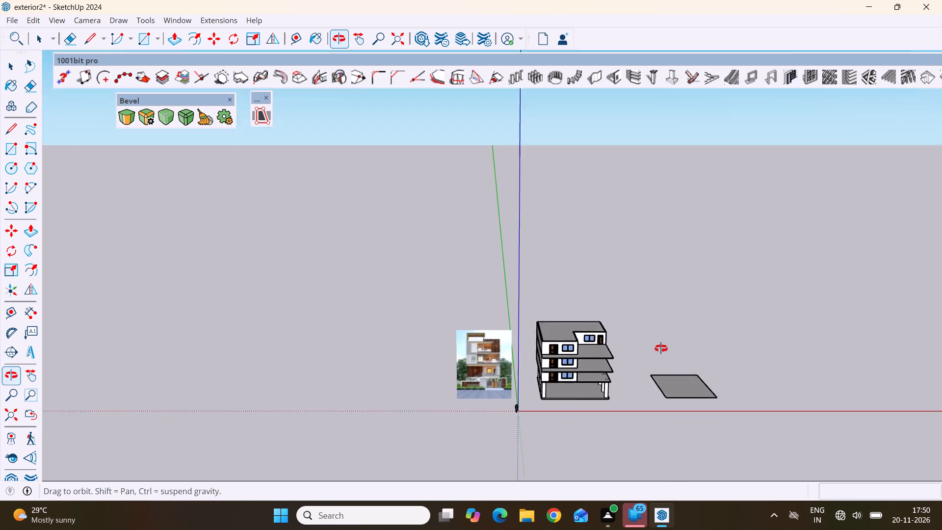
middle_drag(661, 348, 653, 342)
scroll(653, 342, up, 1)
scroll(653, 342, down, 4)
scroll(679, 416, up, 4)
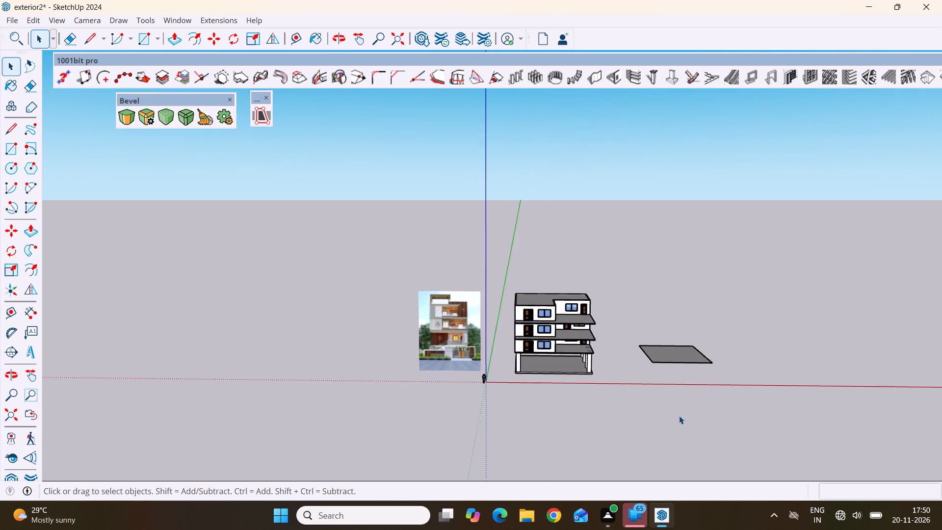
scroll(679, 416, up, 1)
click(674, 348)
click(674, 348)
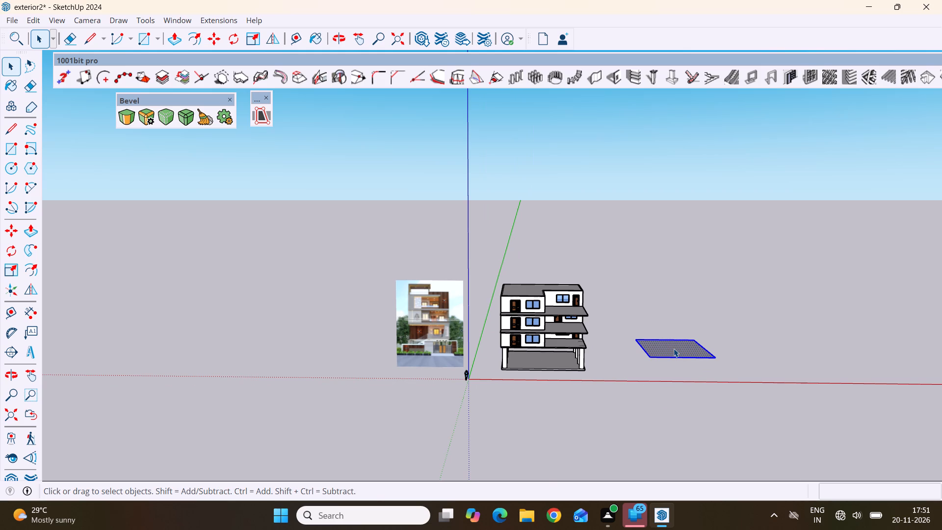
key(m)
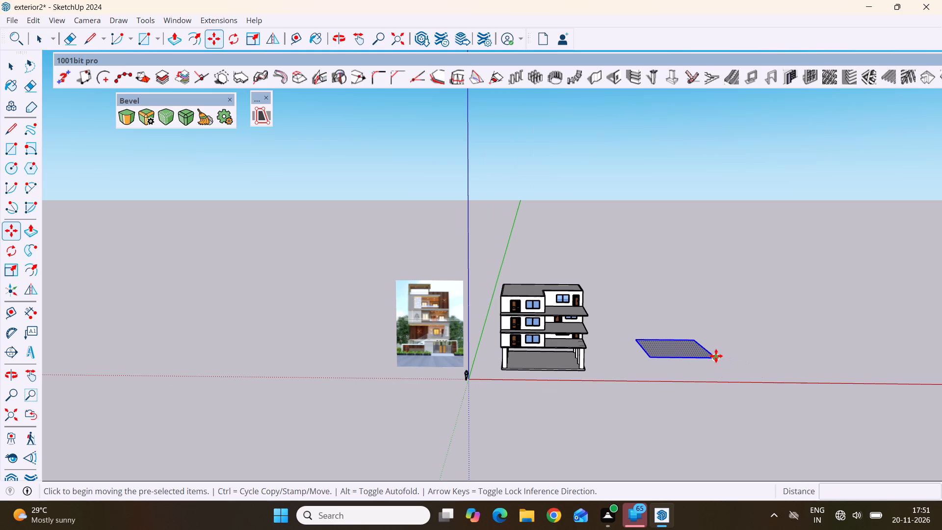
click(715, 356)
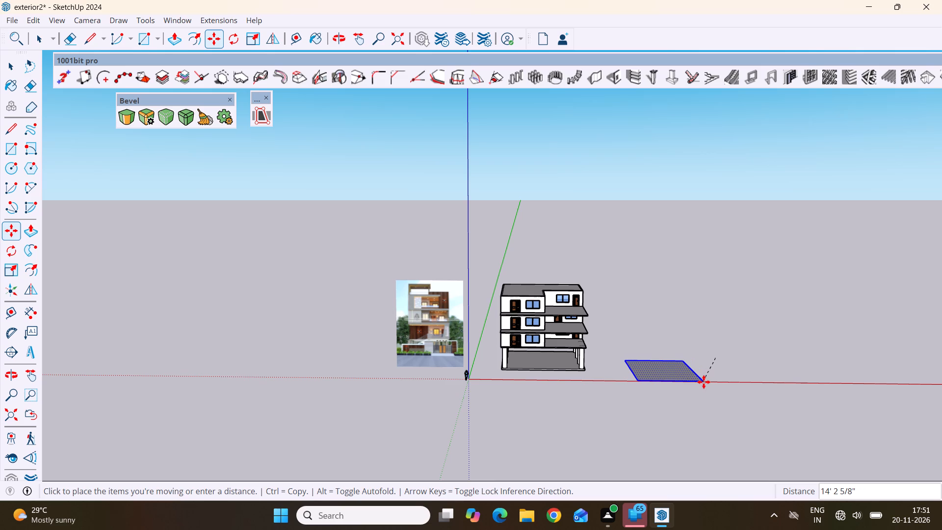
scroll(703, 374, up, 4)
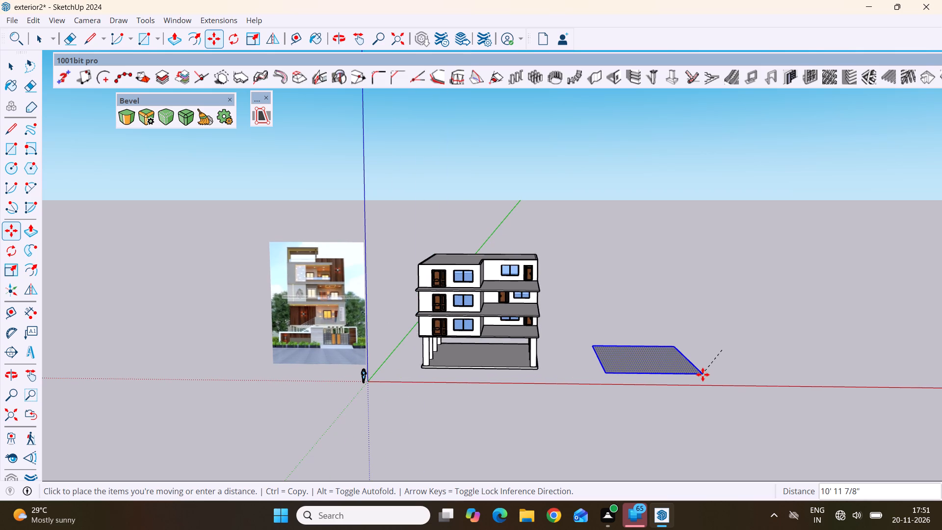
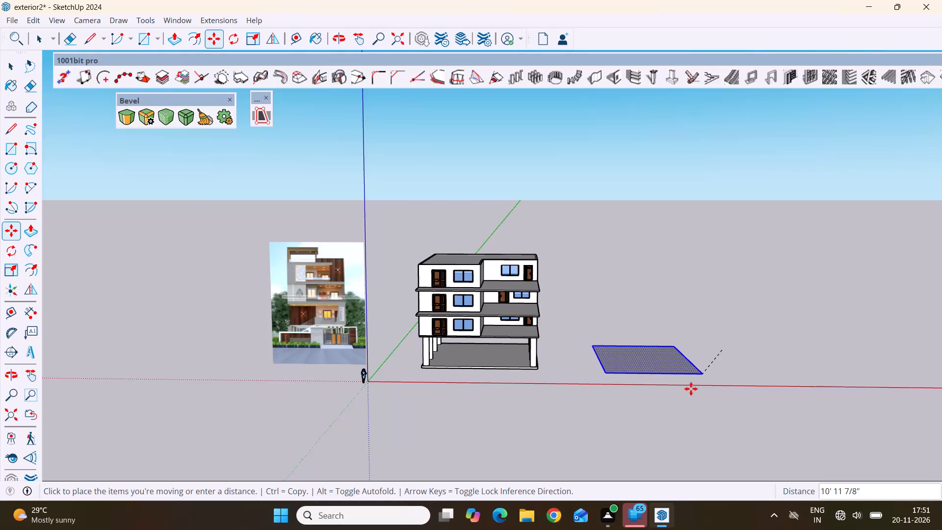
Lower the flat ground rectangle about 12' 1" along the blue axis, keeping its front corner farthest from the house as base point.
scroll(691, 389, up, 16)
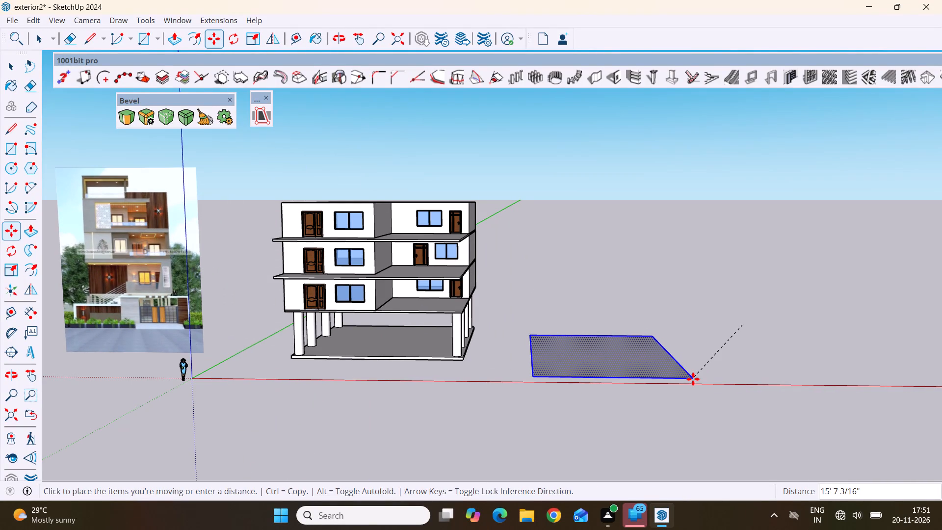
key(Down)
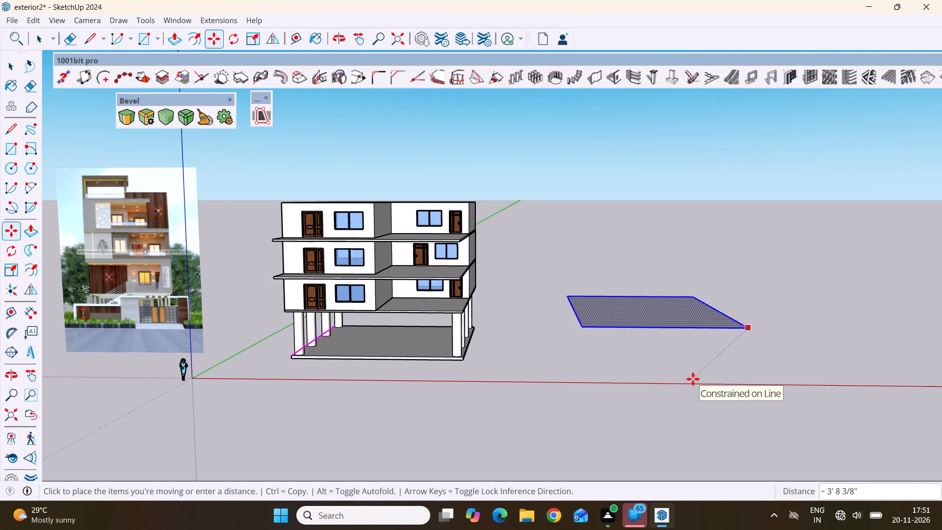
key(Up)
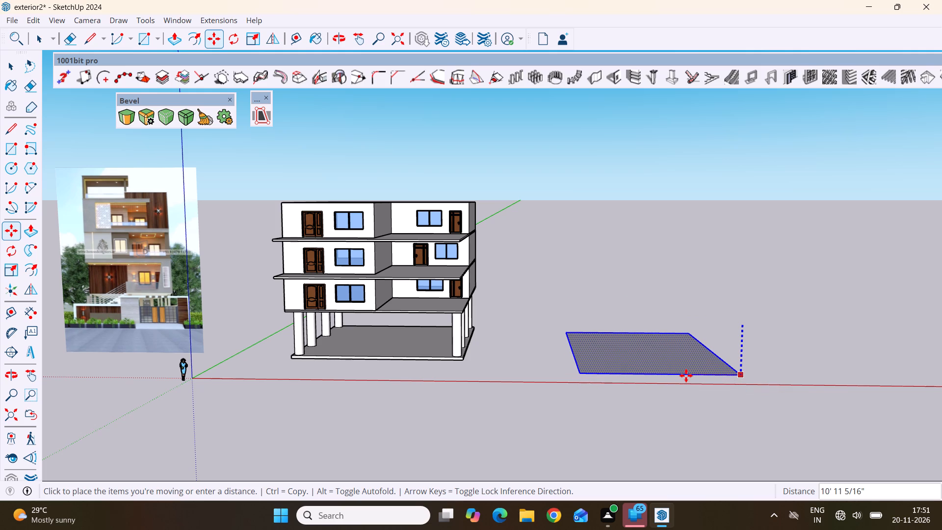
scroll(686, 375, up, 4)
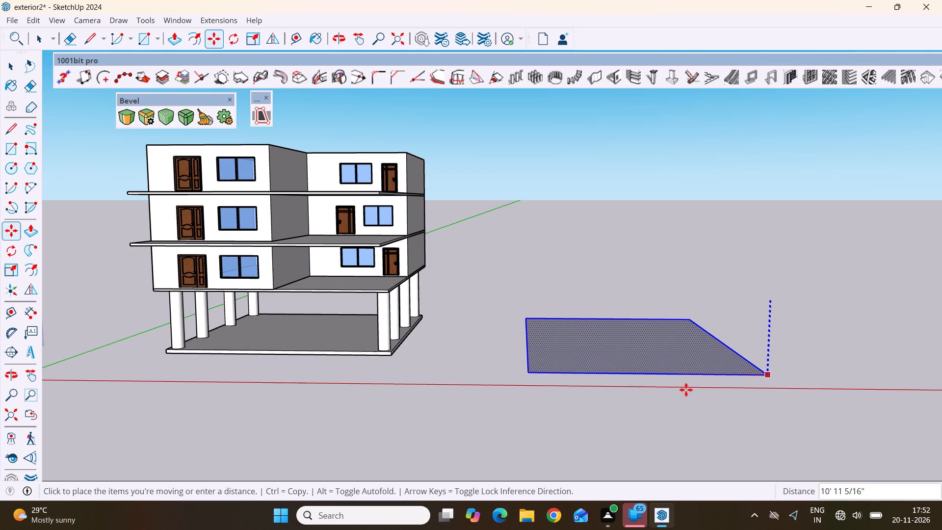
click(680, 382)
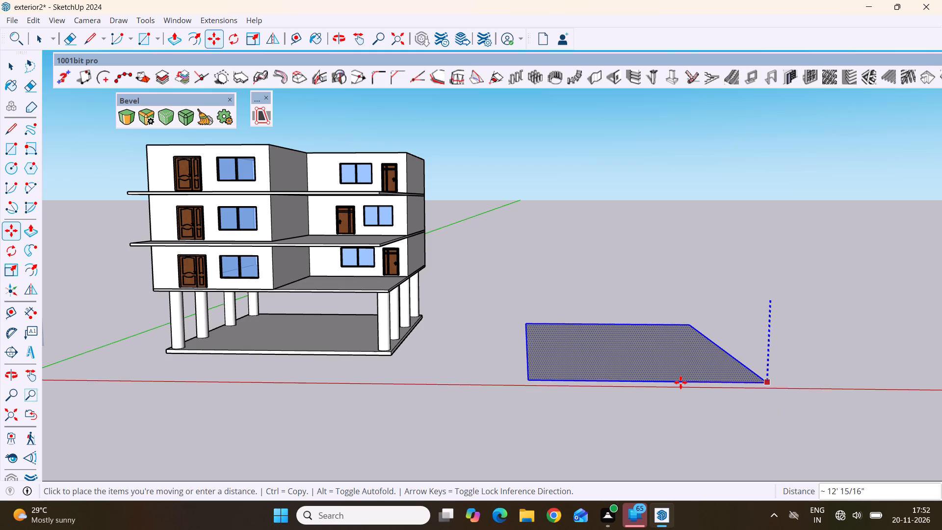
Move the ground rectangle about 39' 11" by its front corner nearest the house, placing it beside the house behind the red axis.
scroll(641, 374, down, 9)
scroll(591, 397, up, 1)
middle_drag(591, 400, 597, 451)
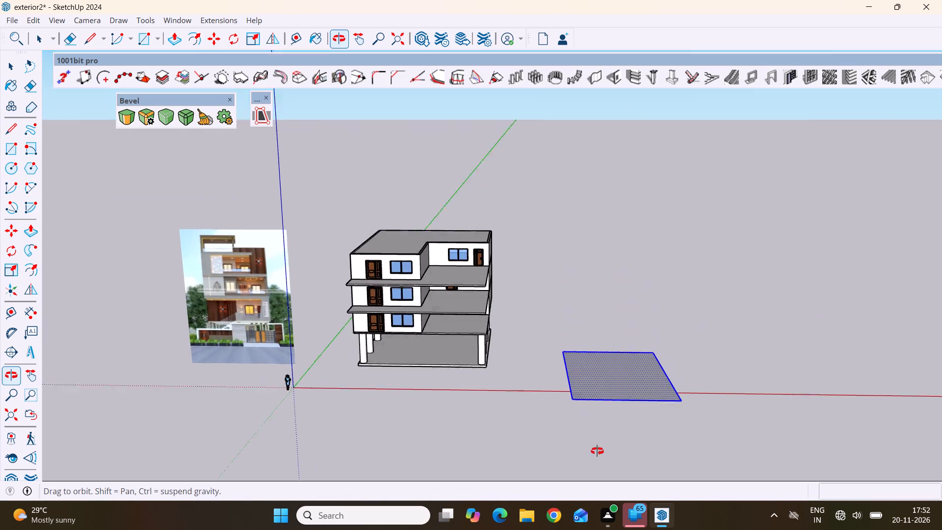
middle_drag(597, 451, 659, 457)
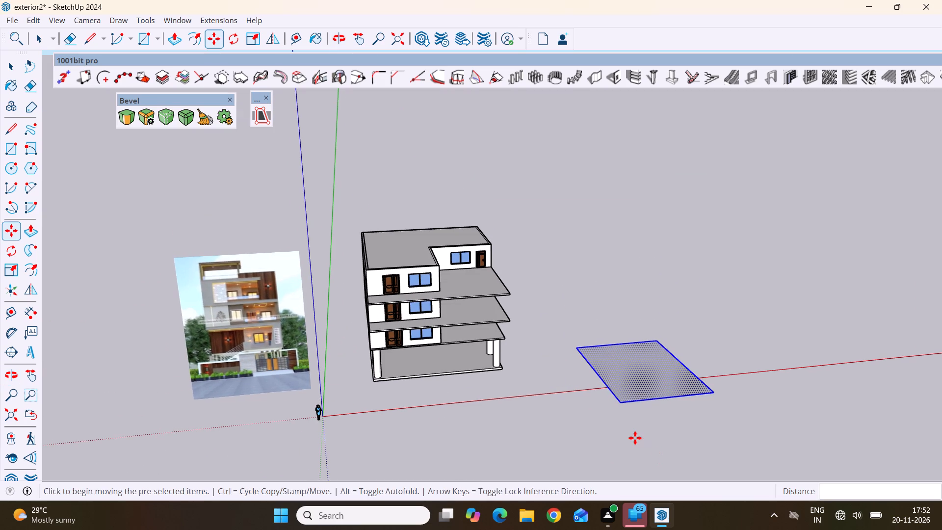
scroll(635, 437, up, 1)
key(space)
key(m)
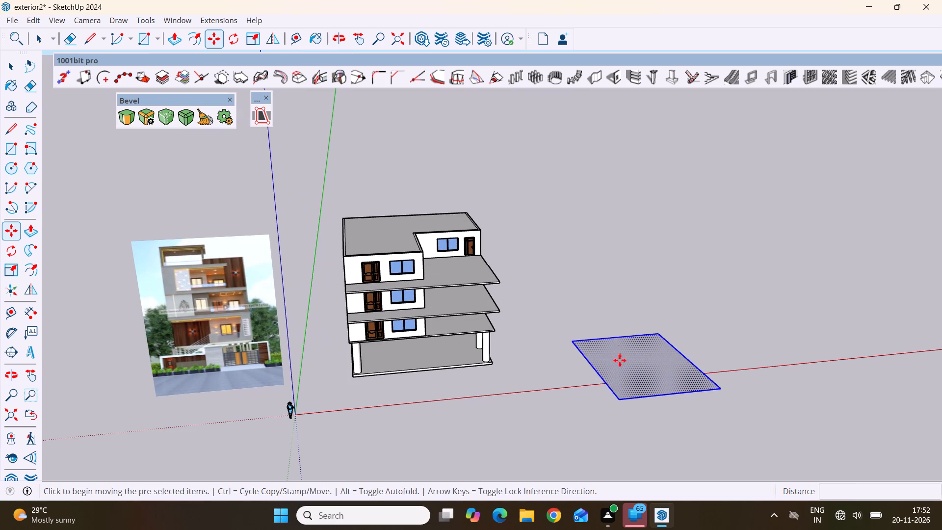
click(618, 400)
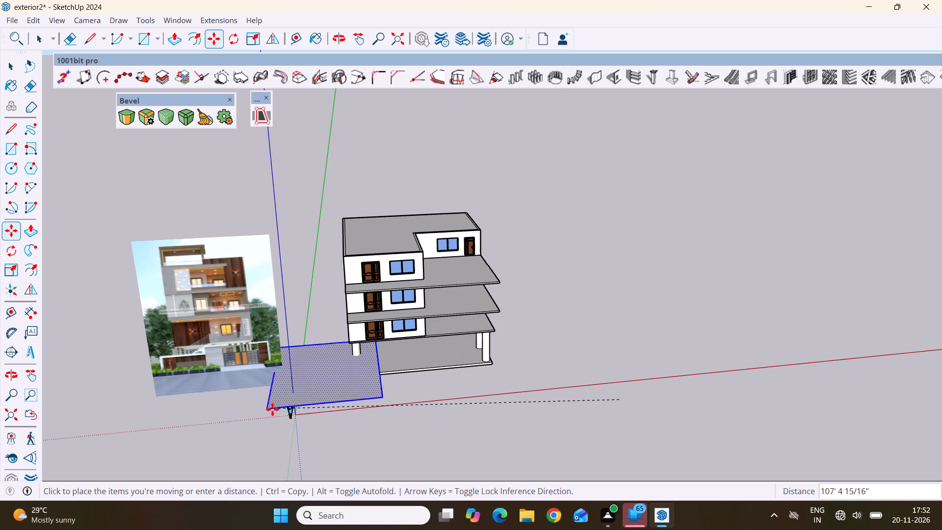
scroll(291, 413, up, 4)
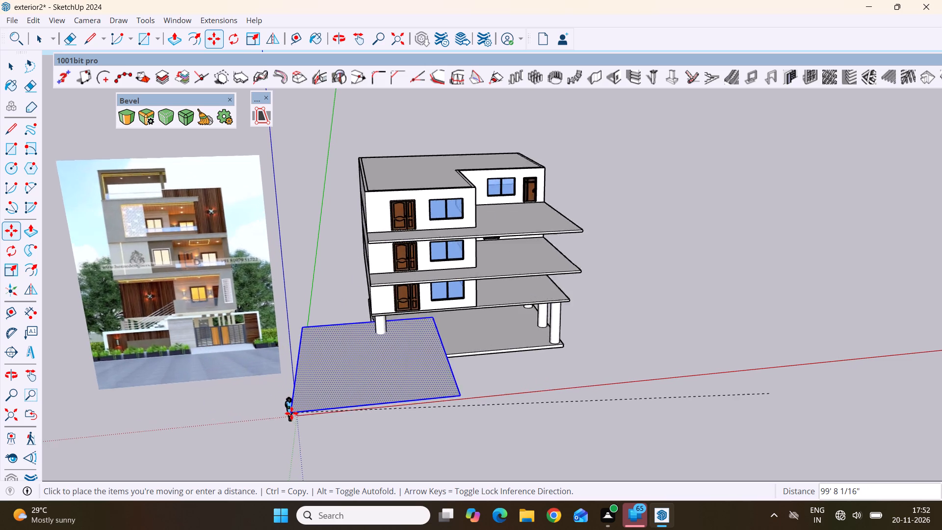
scroll(291, 413, up, 5)
middle_drag(327, 449, 302, 421)
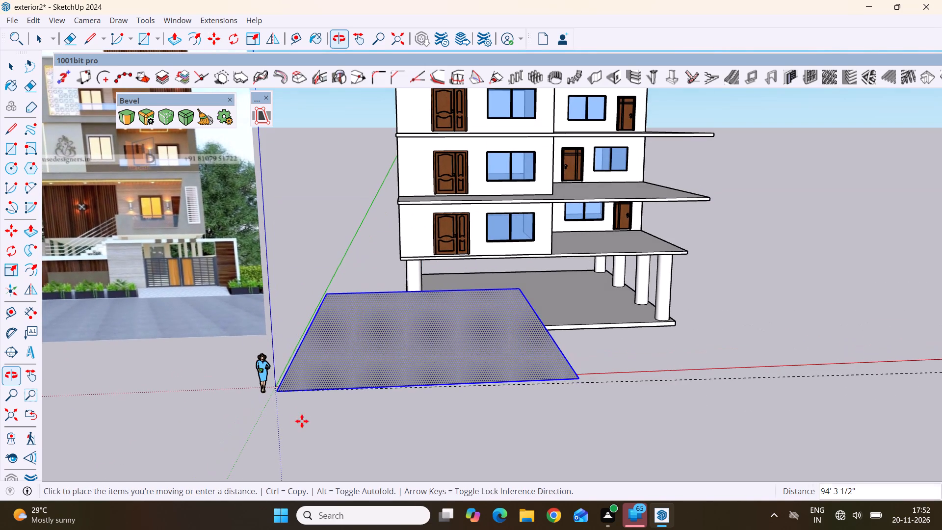
scroll(263, 335, down, 1)
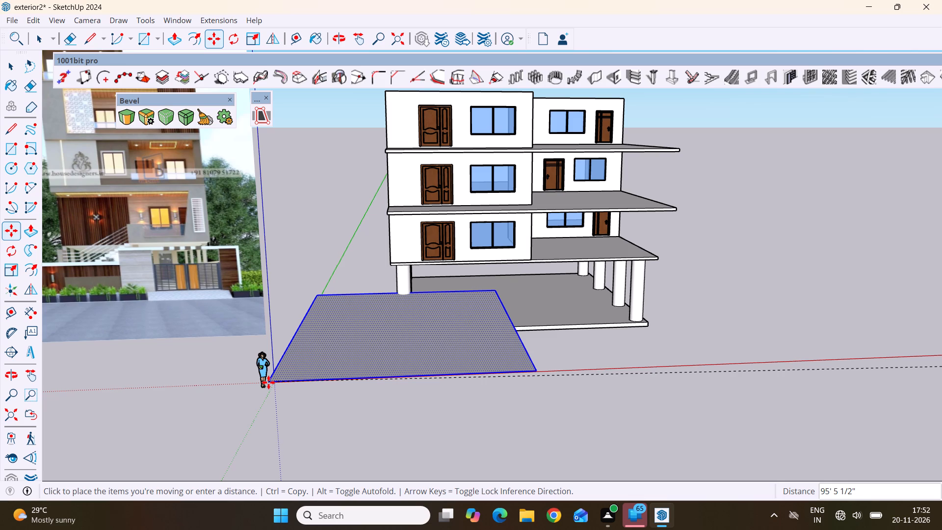
scroll(268, 382, down, 9)
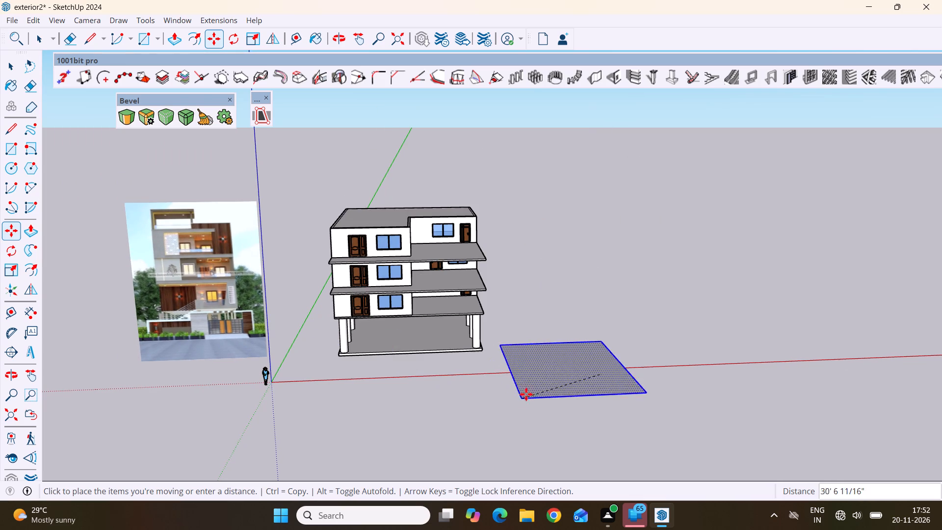
click(533, 338)
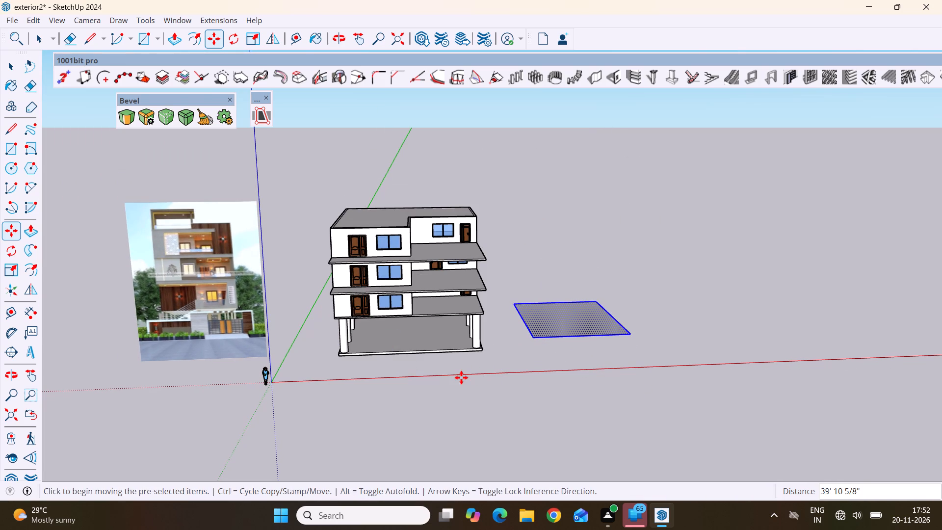
Move the ground rectangle about 10' 7" down toward the red axis, using its front corner farthest from the house as base point.
scroll(422, 367, down, 5)
scroll(563, 404, up, 6)
middle_drag(534, 406, 543, 393)
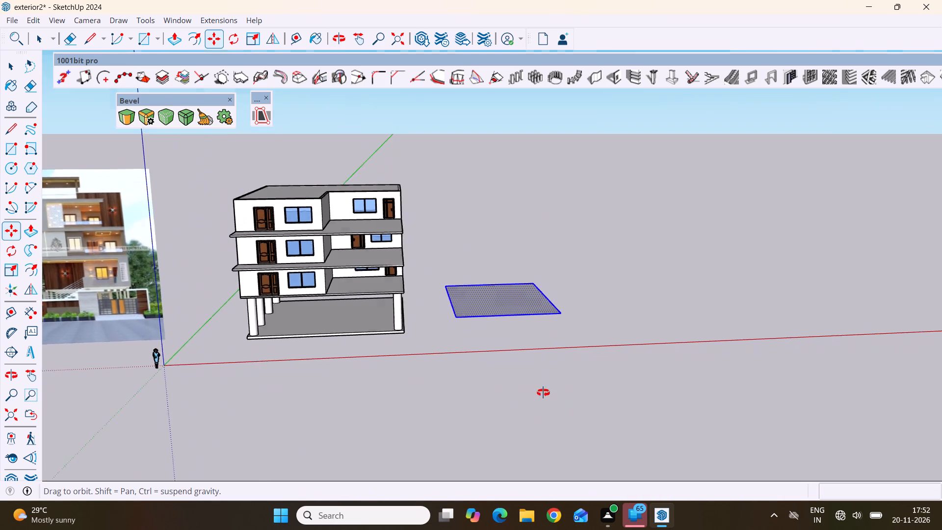
middle_drag(543, 393, 519, 373)
scroll(522, 299, up, 4)
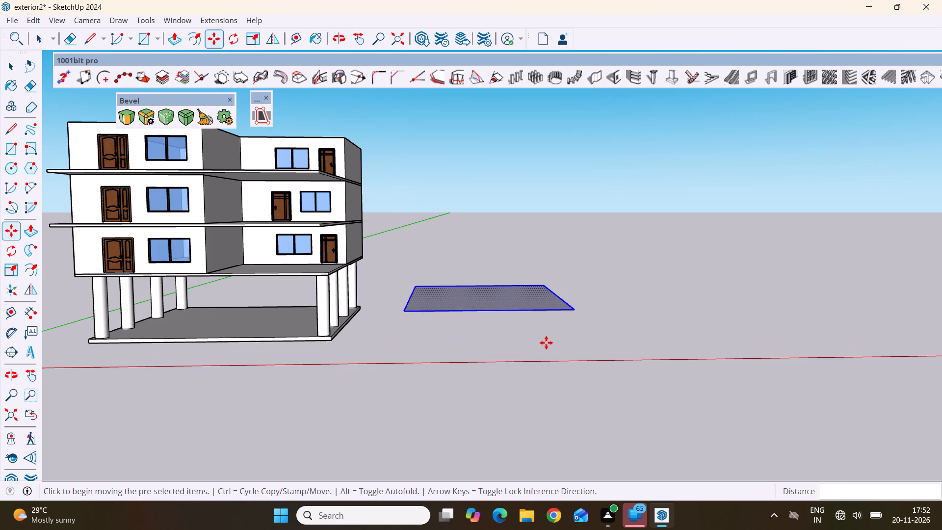
key(space)
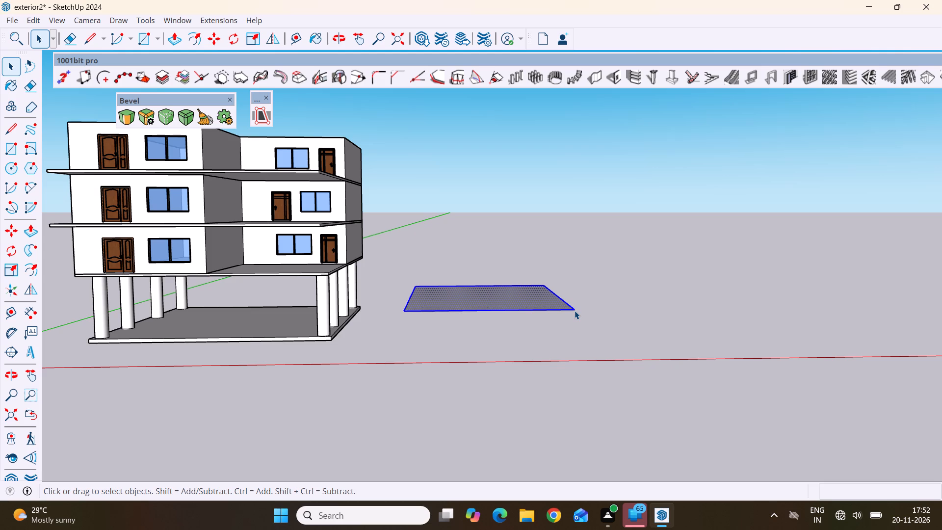
key(m)
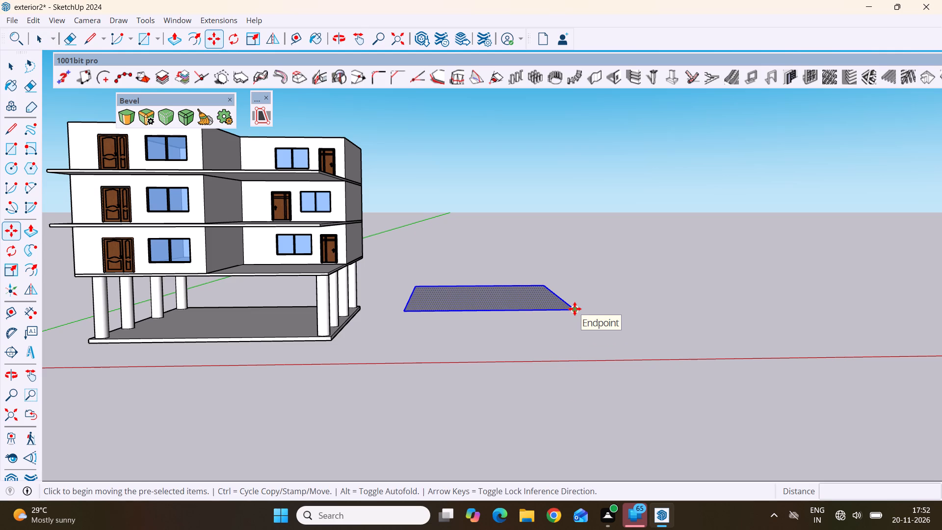
click(575, 309)
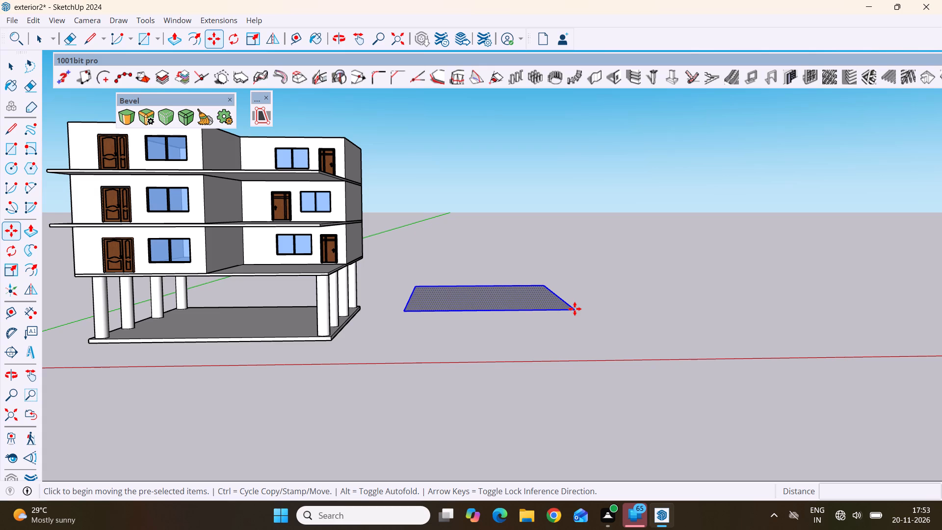
key(m)
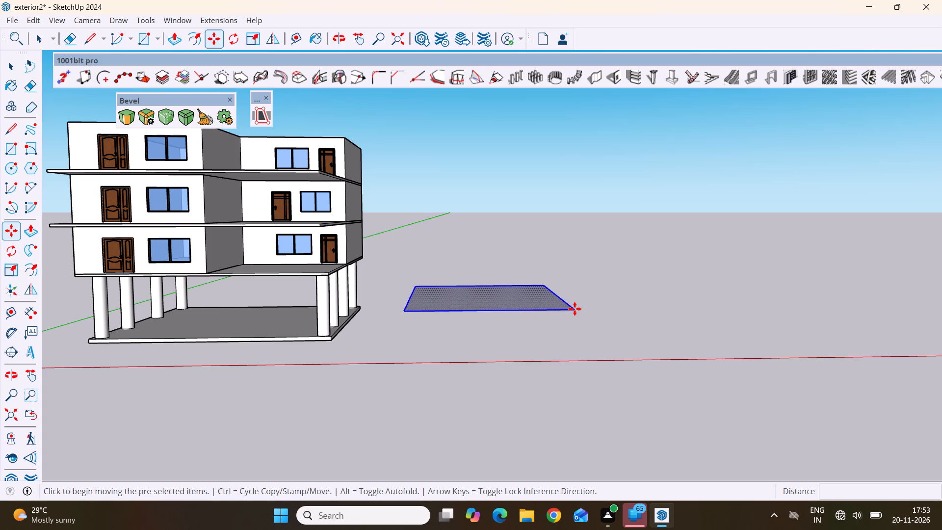
click(571, 313)
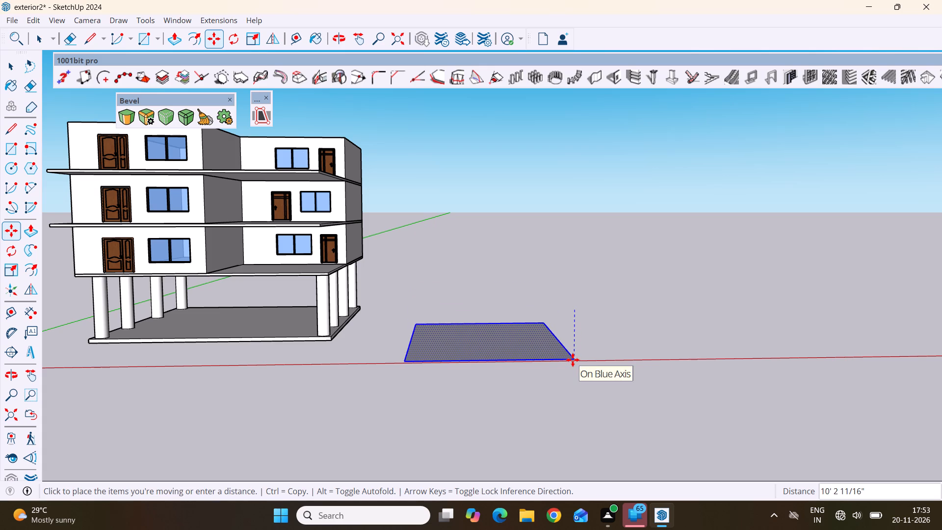
scroll(573, 360, up, 15)
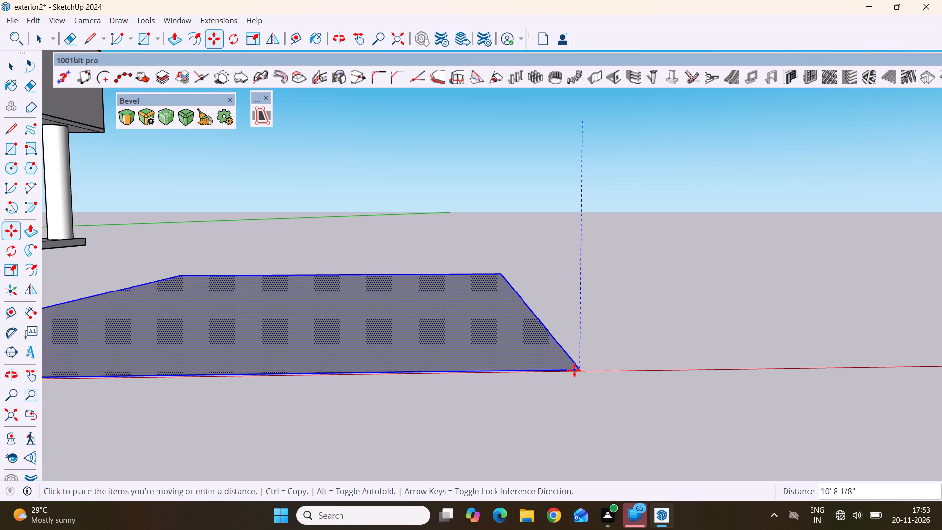
scroll(582, 388, up, 11)
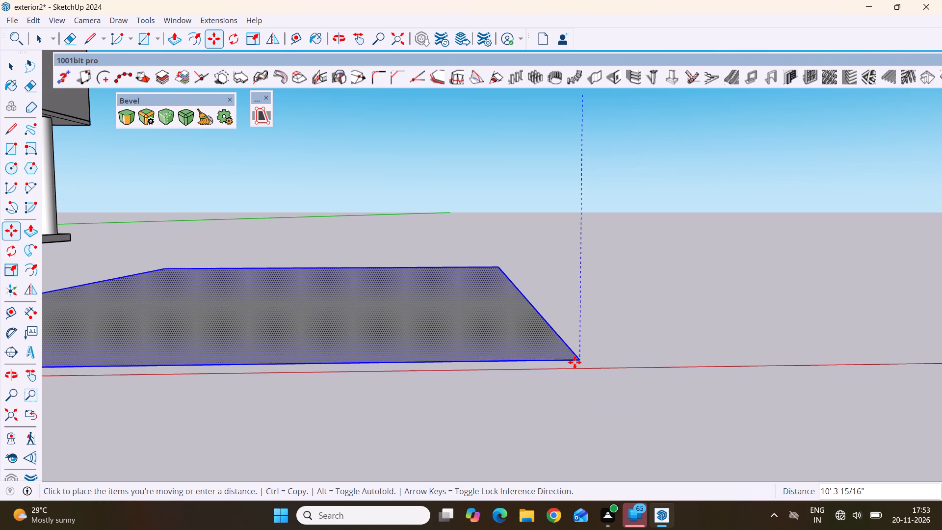
scroll(572, 368, up, 6)
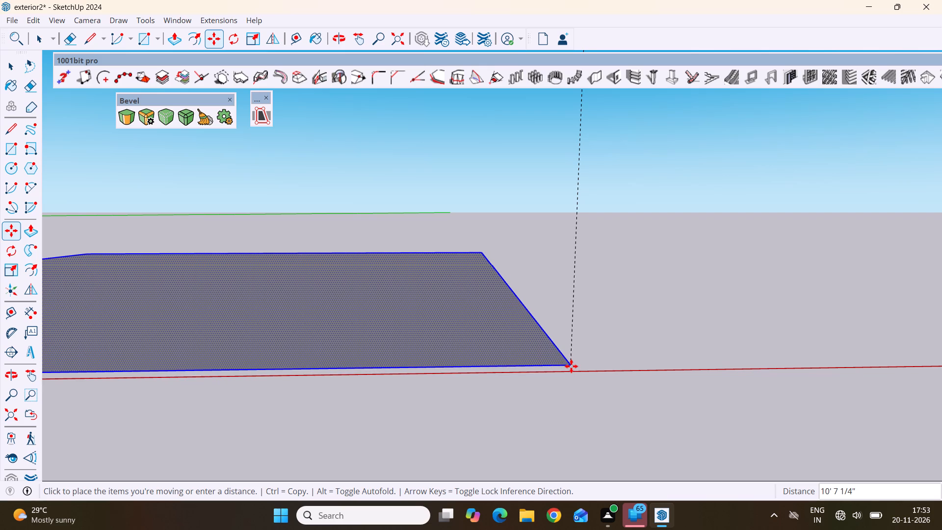
click(571, 366)
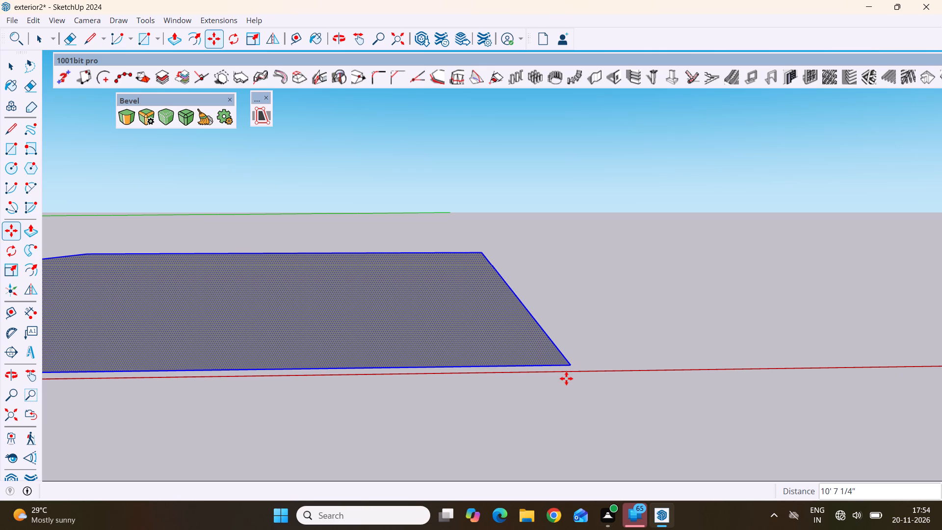
Move the flat ground rectangle about 24' from near its front corner farthest from the house, placing it beside the house behind the red axis.
scroll(566, 378, up, 8)
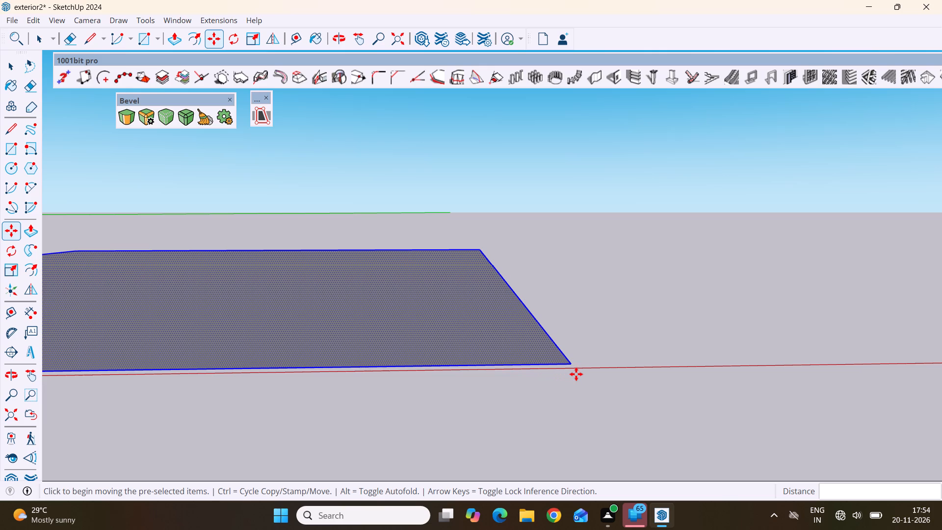
click(573, 373)
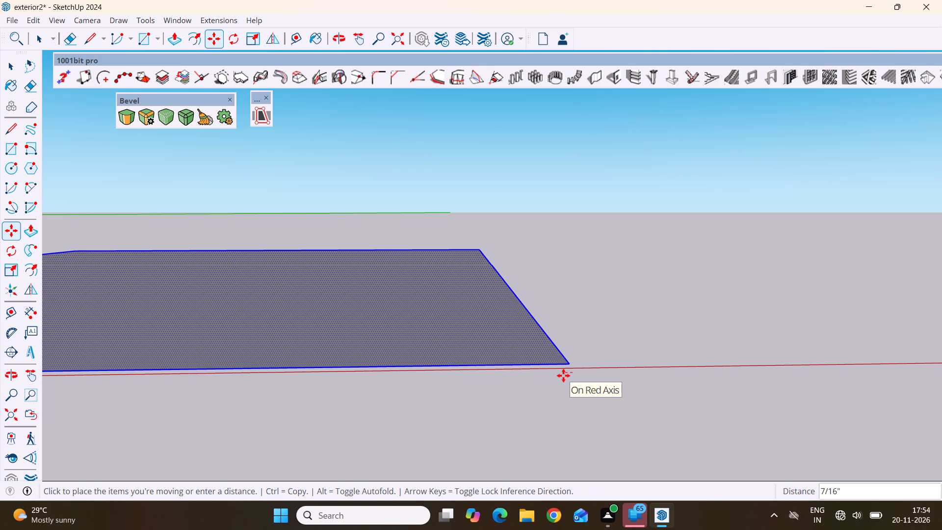
scroll(563, 375, down, 1)
scroll(563, 375, up, 4)
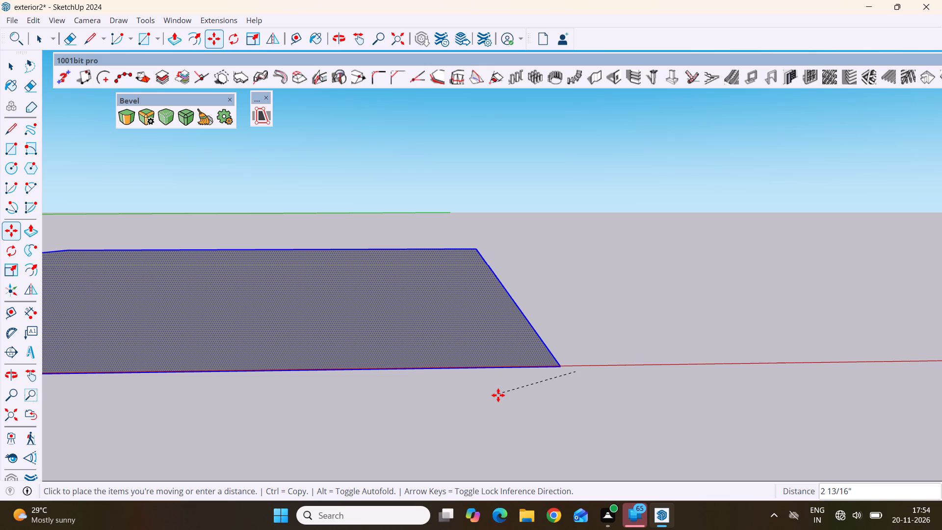
scroll(569, 353, up, 1)
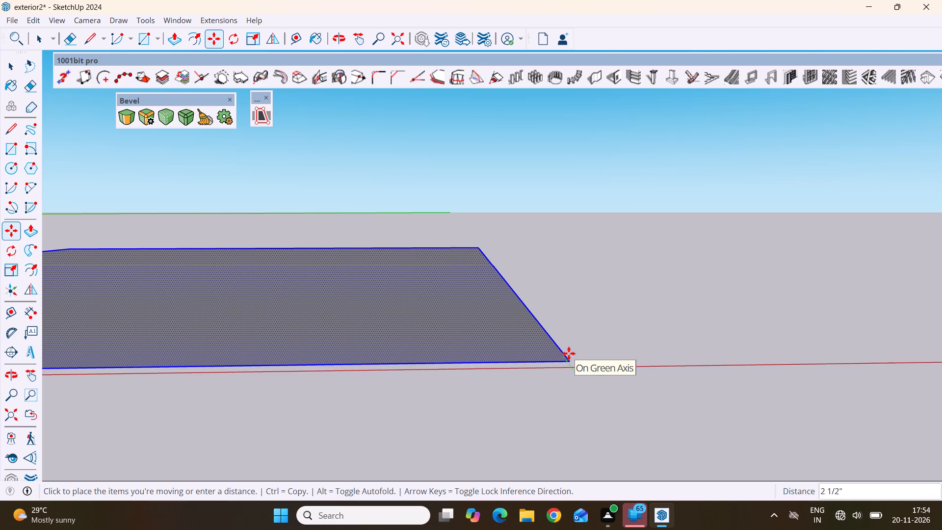
scroll(569, 353, down, 3)
scroll(569, 354, up, 5)
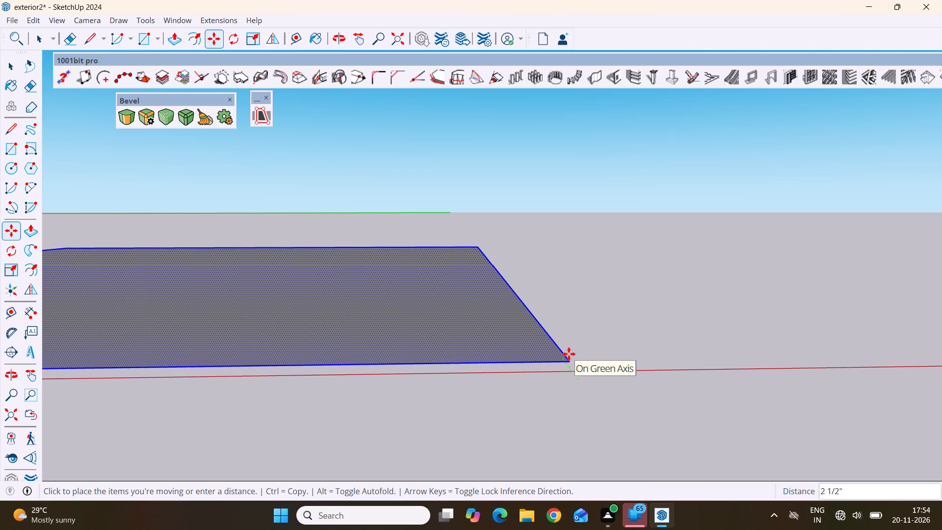
scroll(569, 354, up, 15)
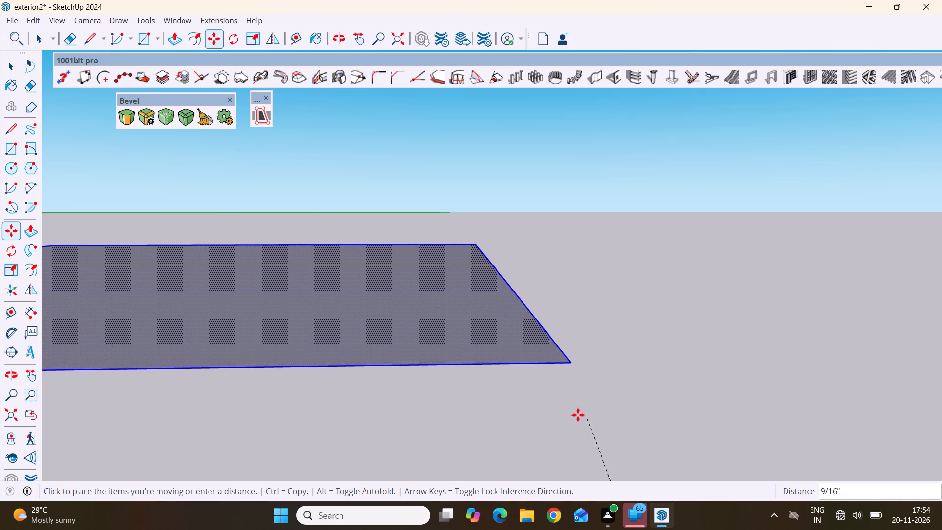
scroll(567, 390, down, 9)
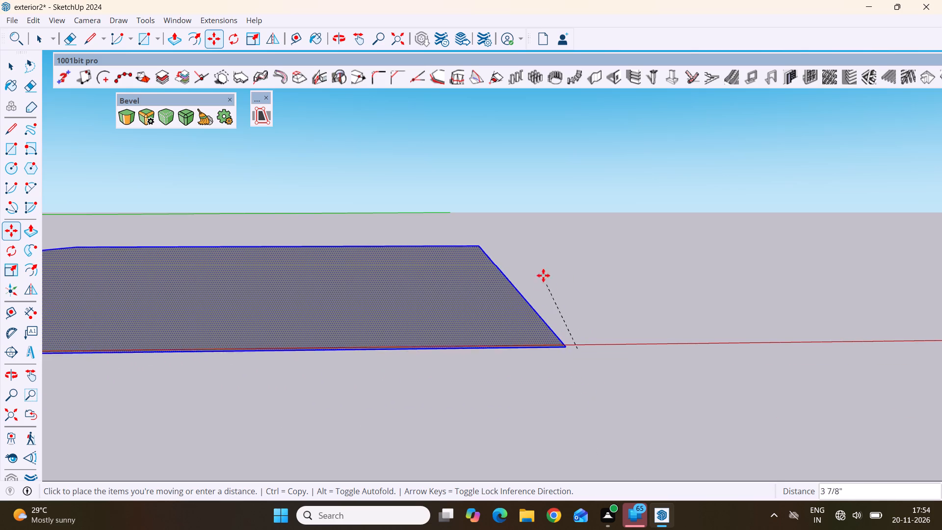
scroll(569, 359, down, 4)
middle_drag(560, 379, 553, 451)
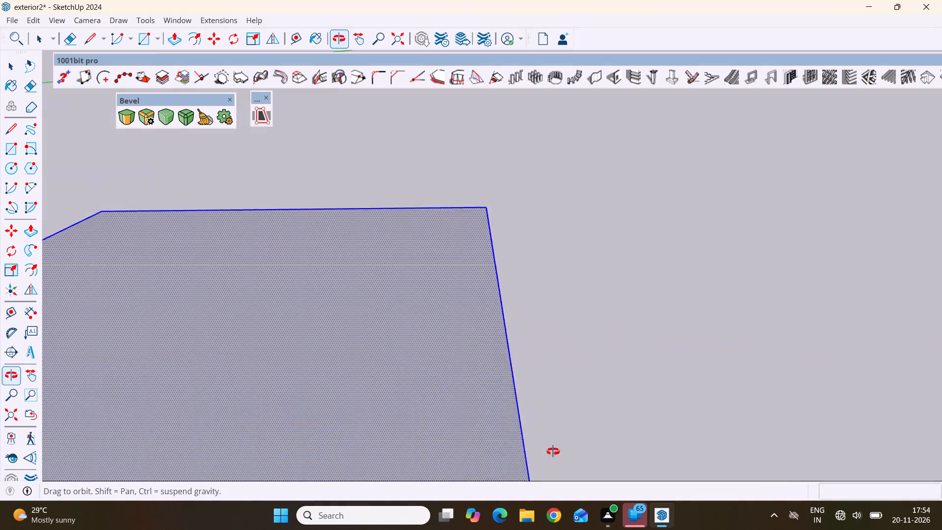
middle_drag(553, 451, 374, 383)
scroll(387, 374, down, 5)
scroll(444, 326, down, 2)
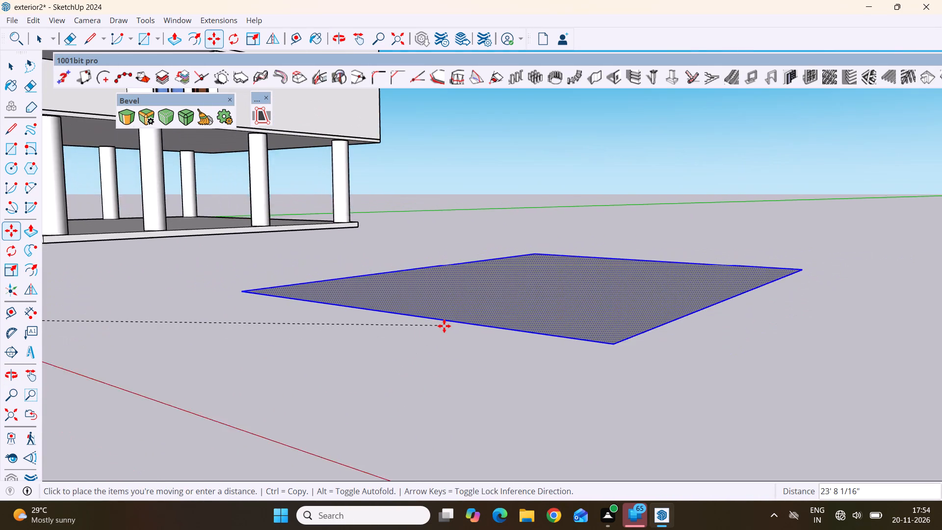
scroll(444, 326, down, 7)
click(405, 354)
Push/Pull the ground rectangle beside the house upward about 11' 5" to form a solid box.
scroll(319, 319, down, 2)
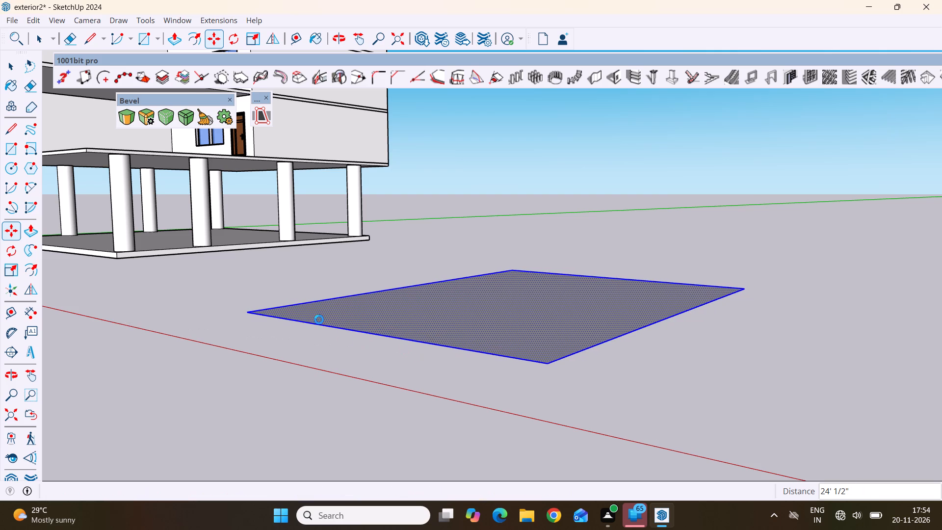
scroll(319, 319, down, 3)
middle_drag(220, 319, 388, 341)
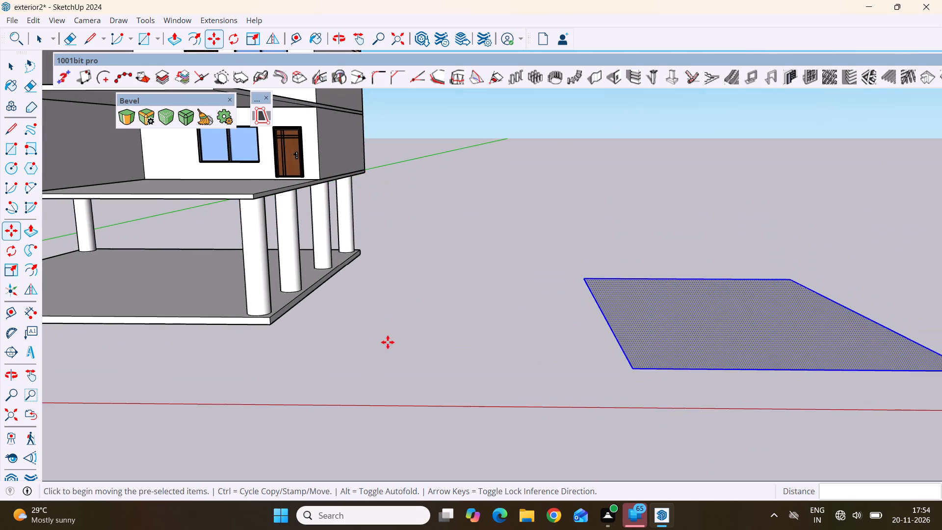
scroll(352, 292, down, 13)
middle_drag(397, 365, 461, 442)
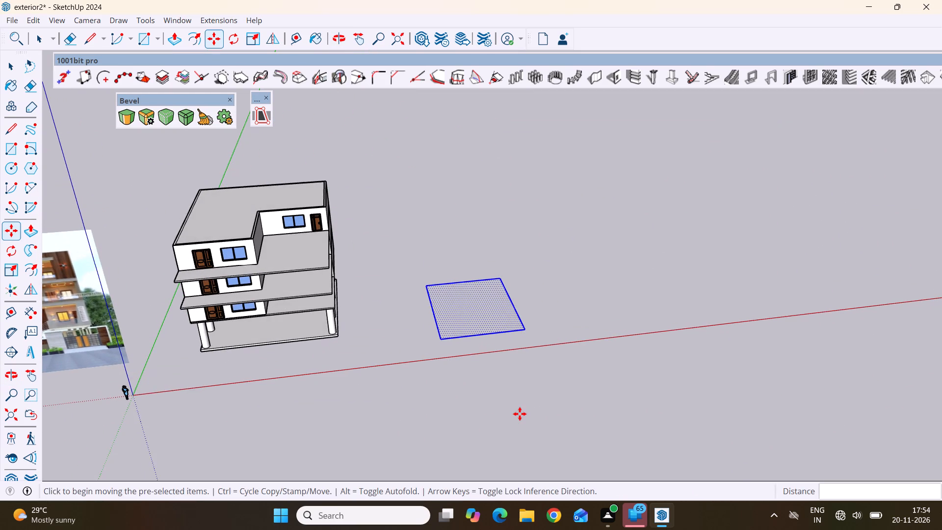
middle_drag(514, 412, 441, 431)
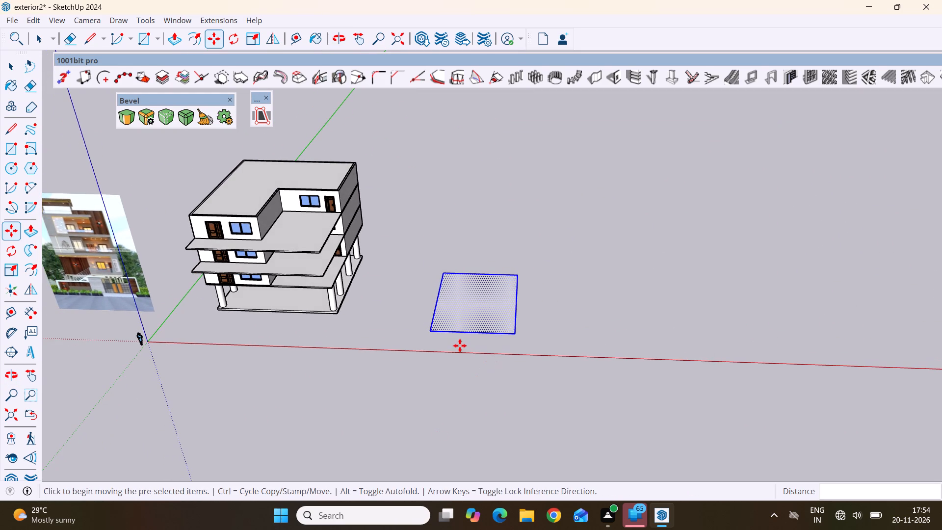
scroll(459, 345, up, 5)
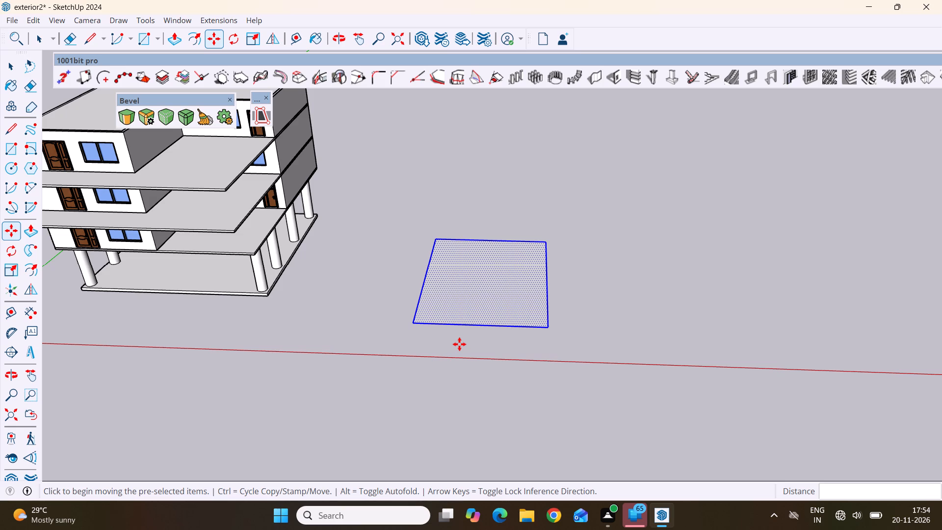
key(space)
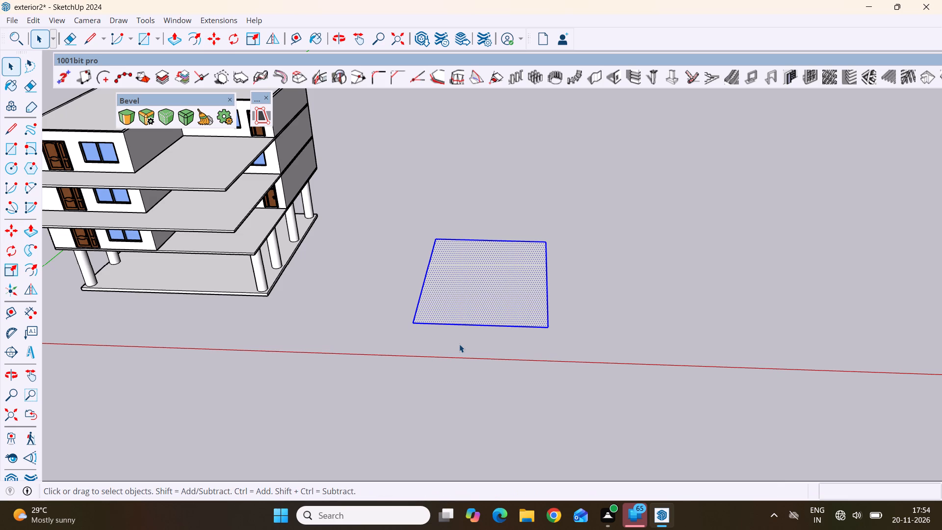
click(478, 289)
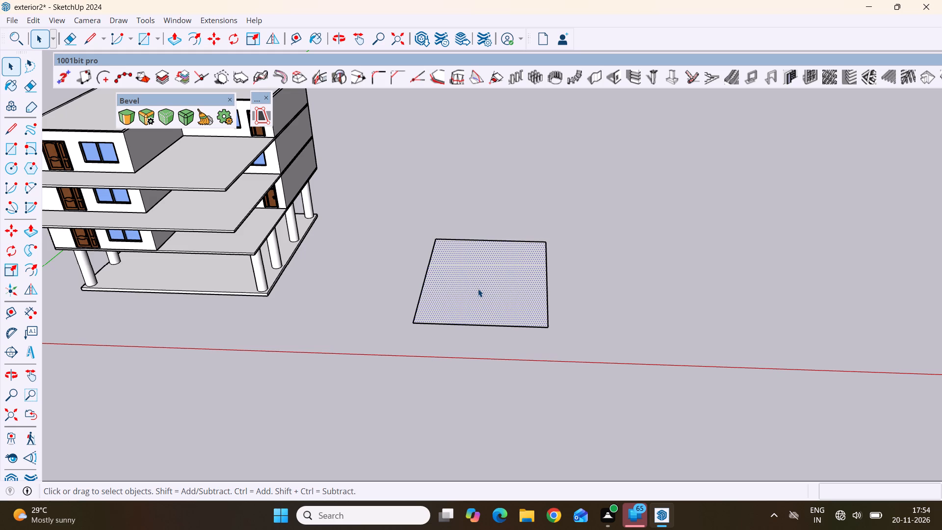
key(p)
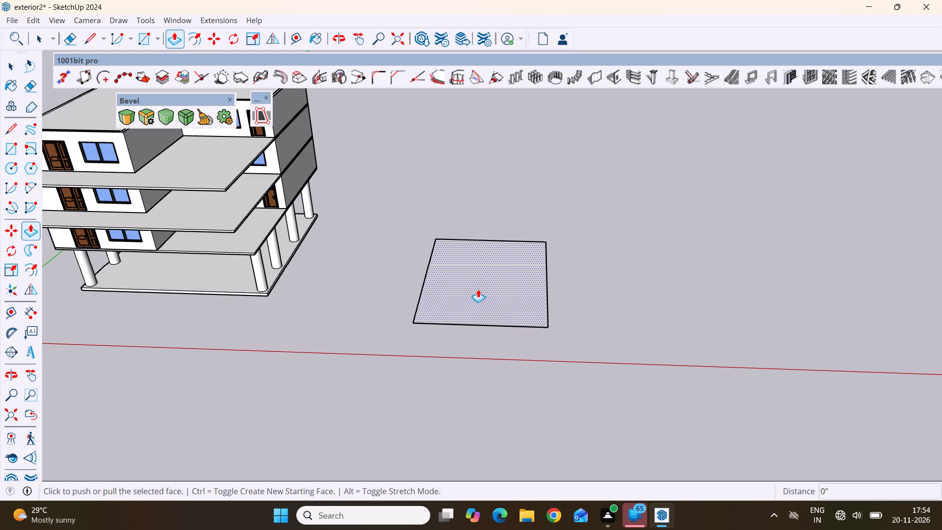
click(478, 289)
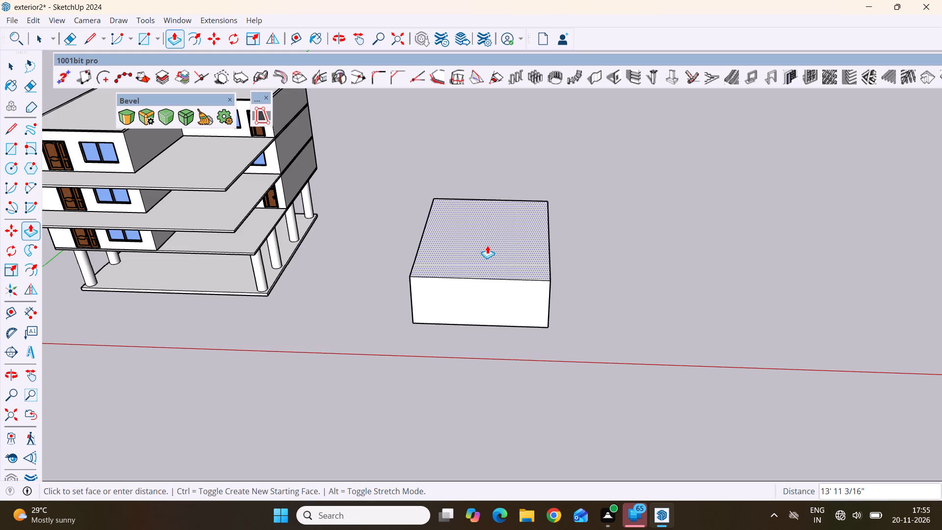
scroll(493, 253, down, 7)
middle_drag(493, 261, 511, 186)
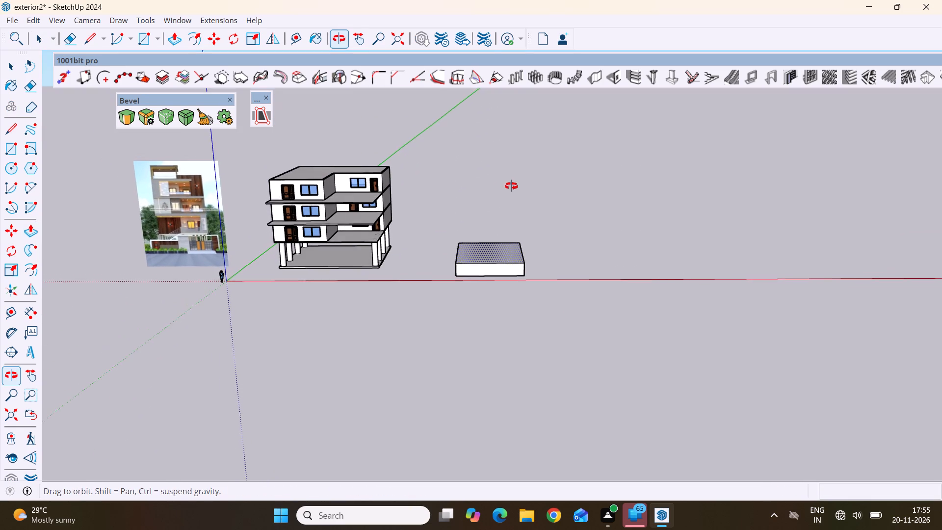
middle_drag(511, 186, 516, 191)
scroll(458, 267, up, 3)
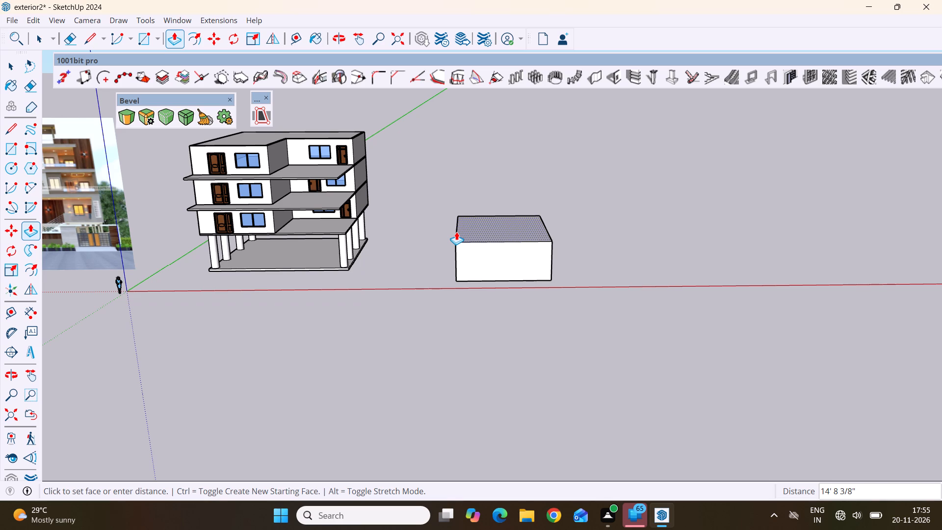
scroll(458, 232, down, 5)
middle_drag(477, 300, 476, 226)
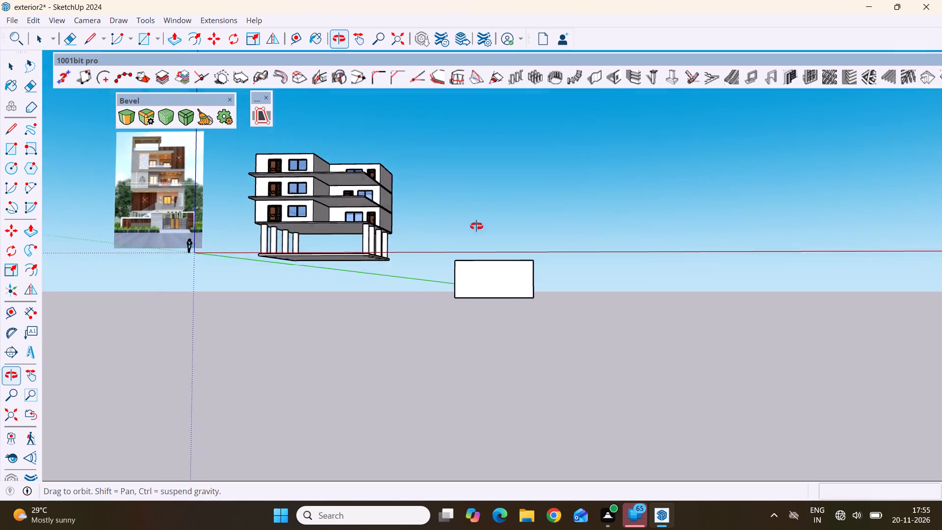
middle_drag(476, 226, 483, 290)
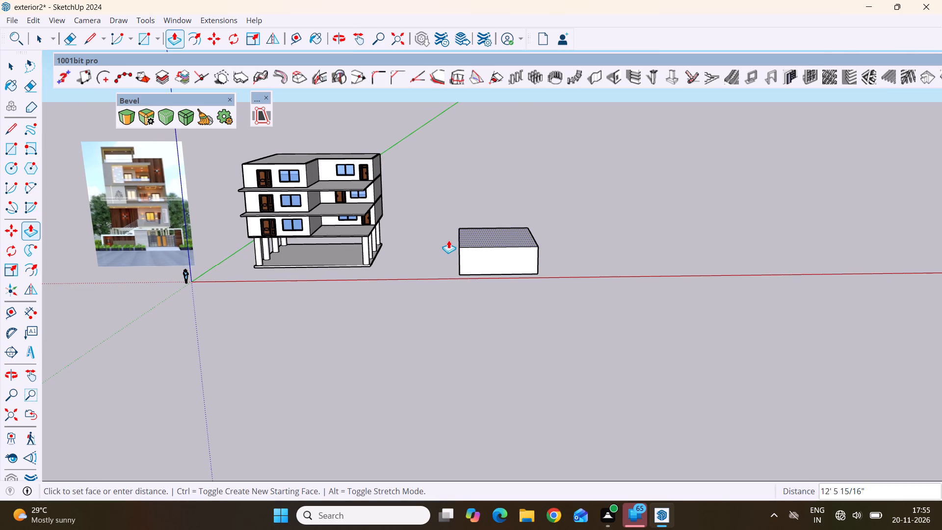
scroll(448, 240, down, 2)
middle_drag(448, 240, 470, 241)
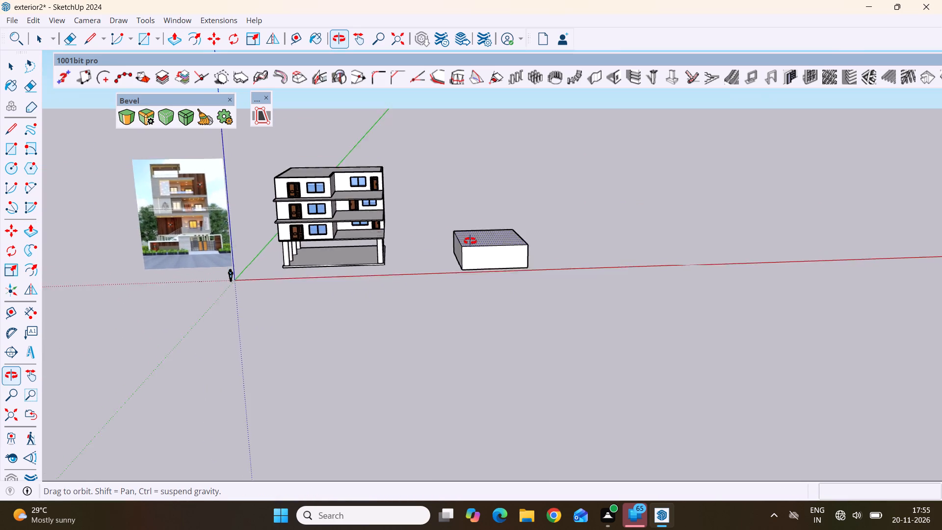
middle_drag(470, 241, 458, 242)
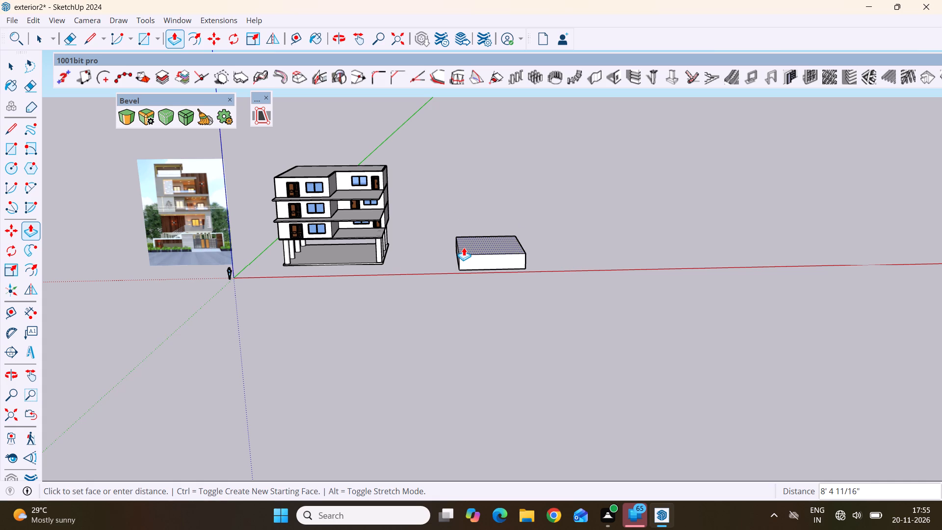
scroll(464, 247, up, 4)
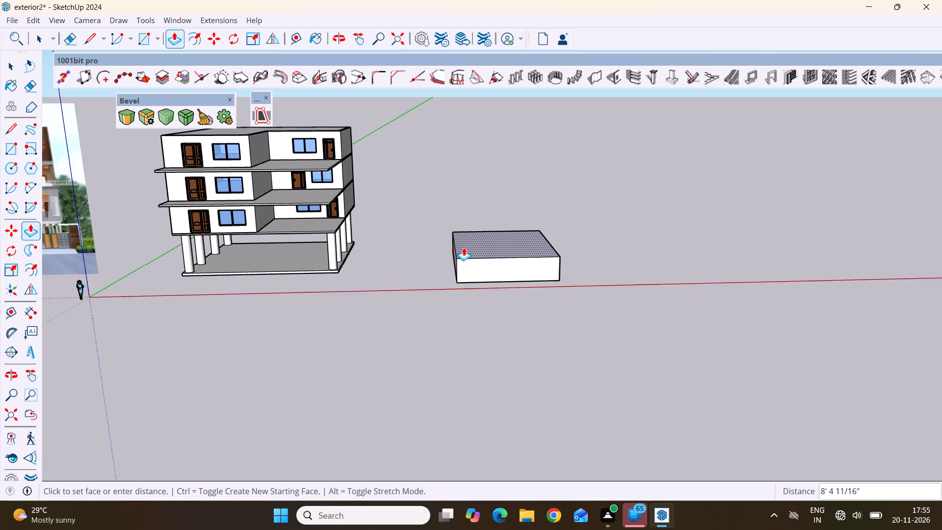
scroll(464, 247, up, 1)
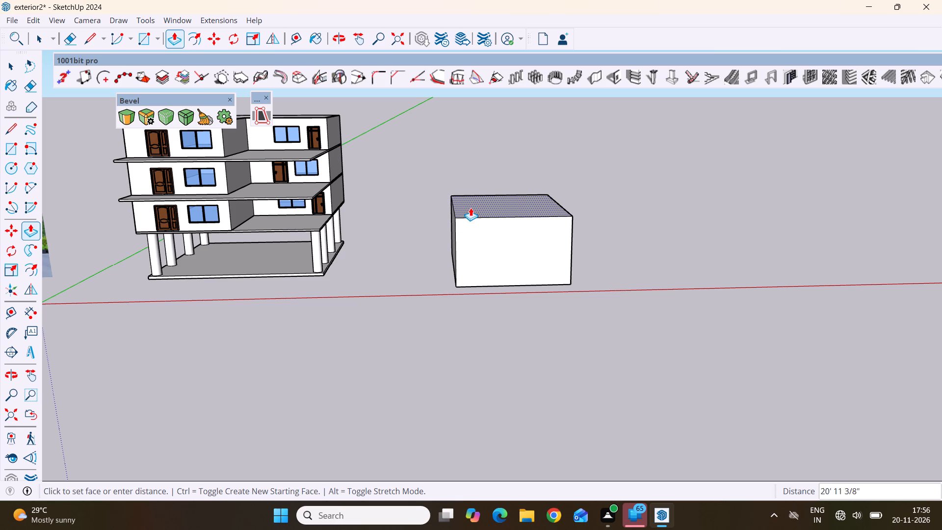
click(480, 238)
Bevel the box's front vertical edge farthest from the house into a rounded corner, with about 38' 4" offset and 6 segments.
scroll(457, 280, down, 5)
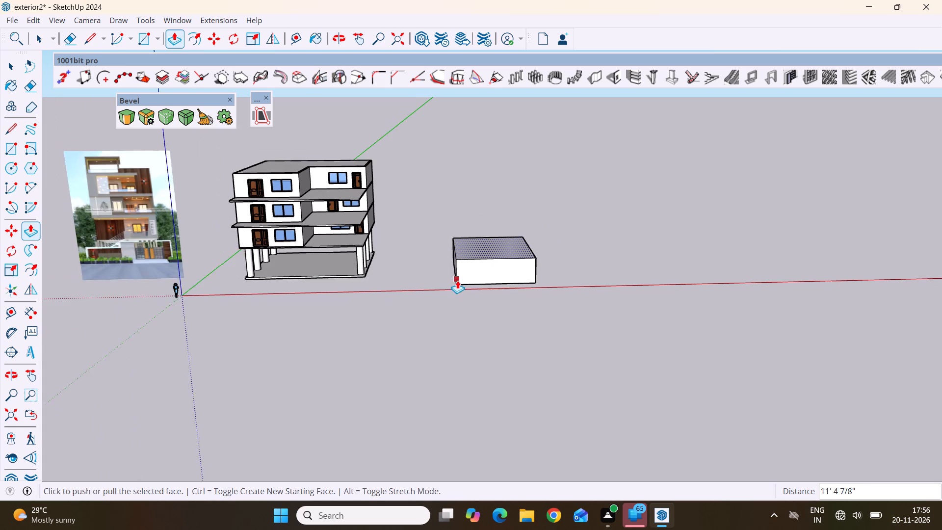
middle_drag(566, 281, 382, 334)
scroll(559, 286, down, 1)
scroll(475, 275, up, 5)
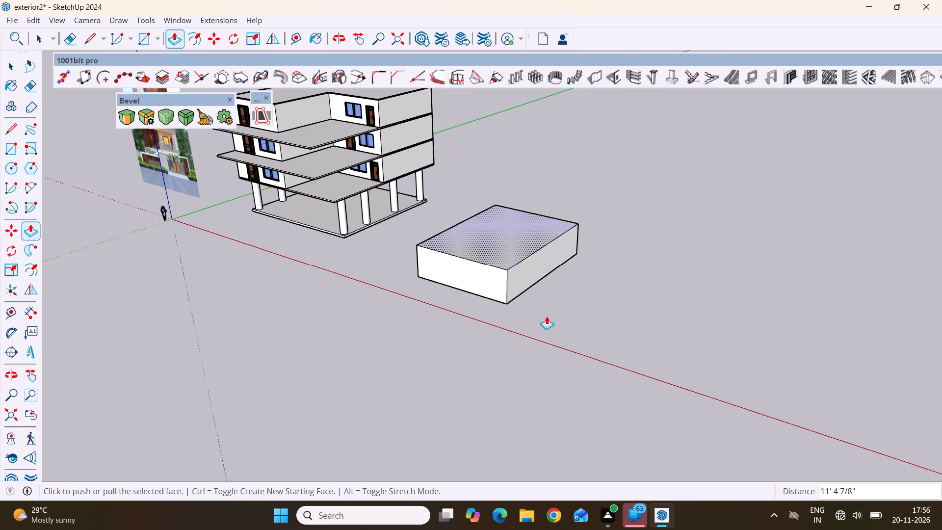
key(space)
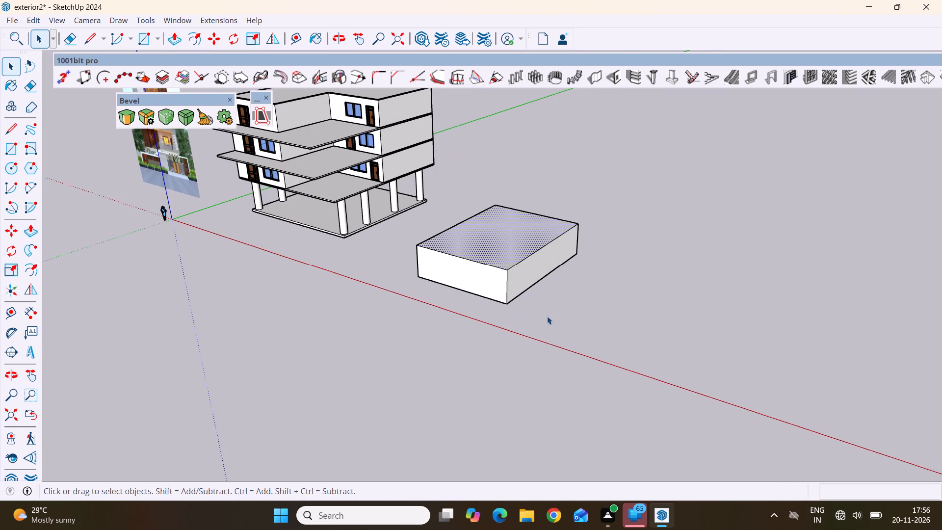
click(567, 308)
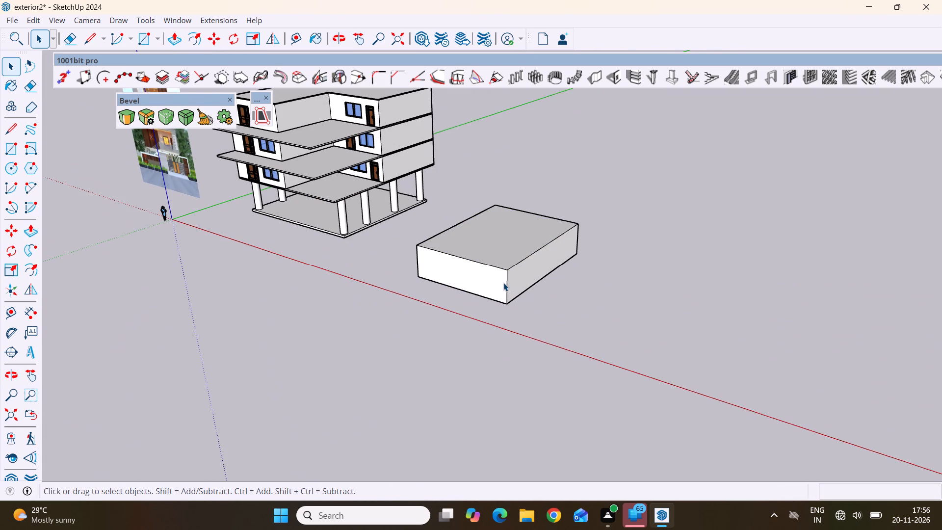
click(507, 284)
scroll(420, 350, down, 6)
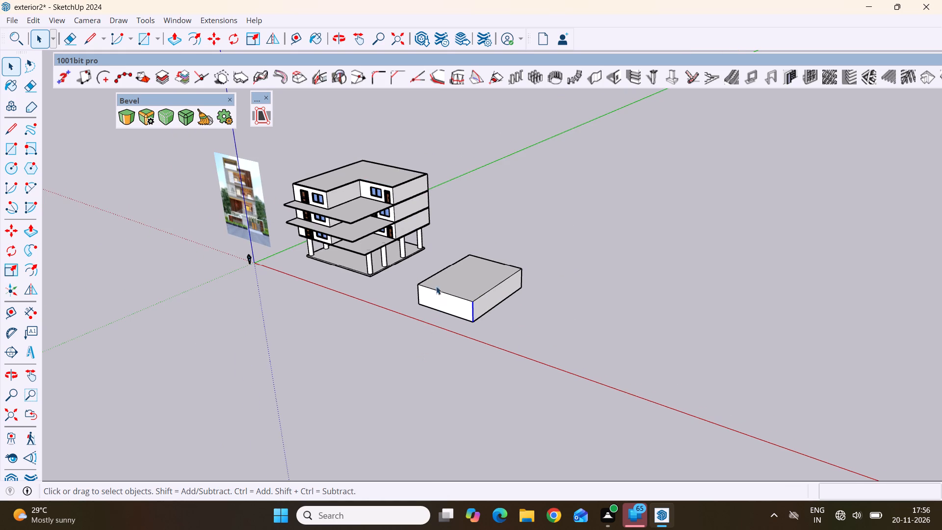
click(124, 119)
scroll(477, 310, up, 4)
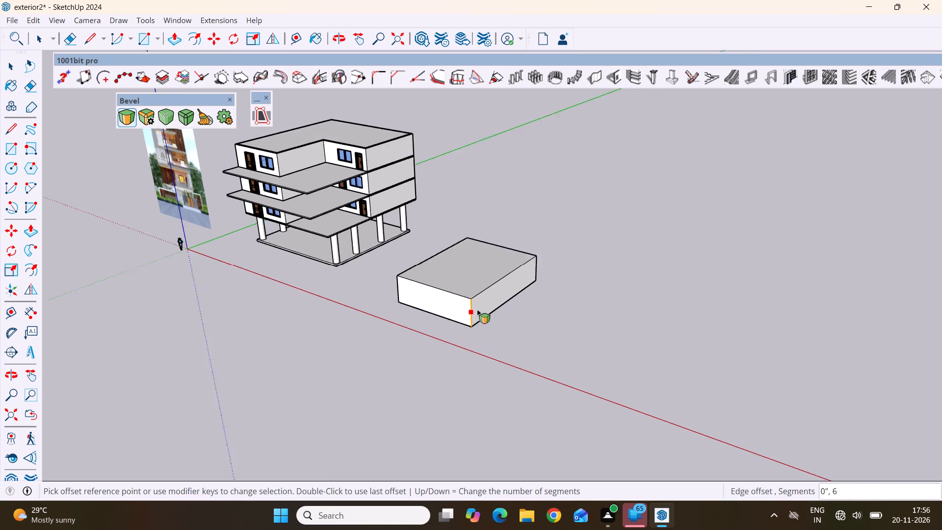
scroll(477, 310, up, 3)
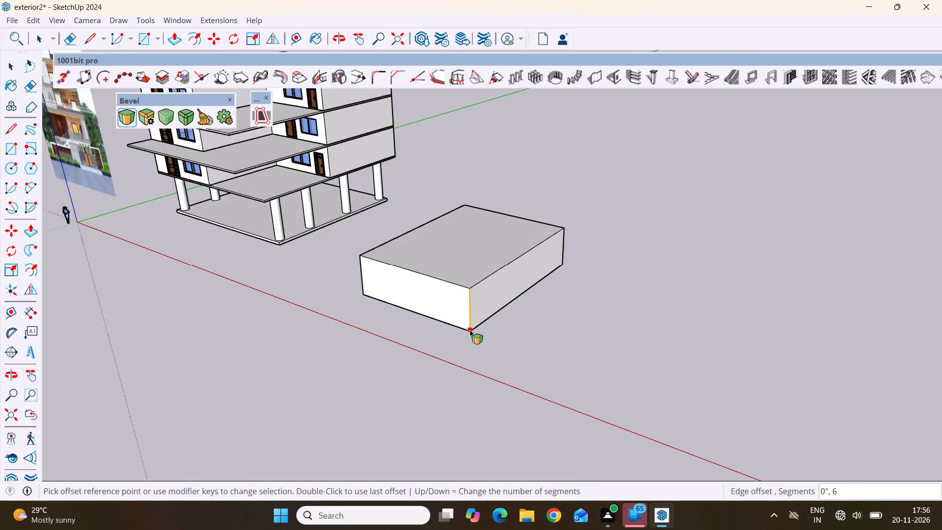
scroll(470, 330, up, 1)
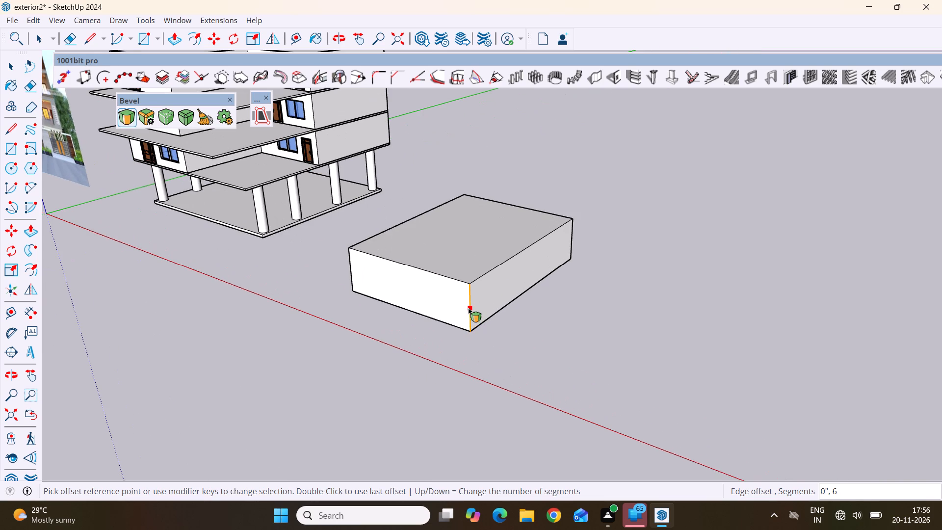
click(471, 307)
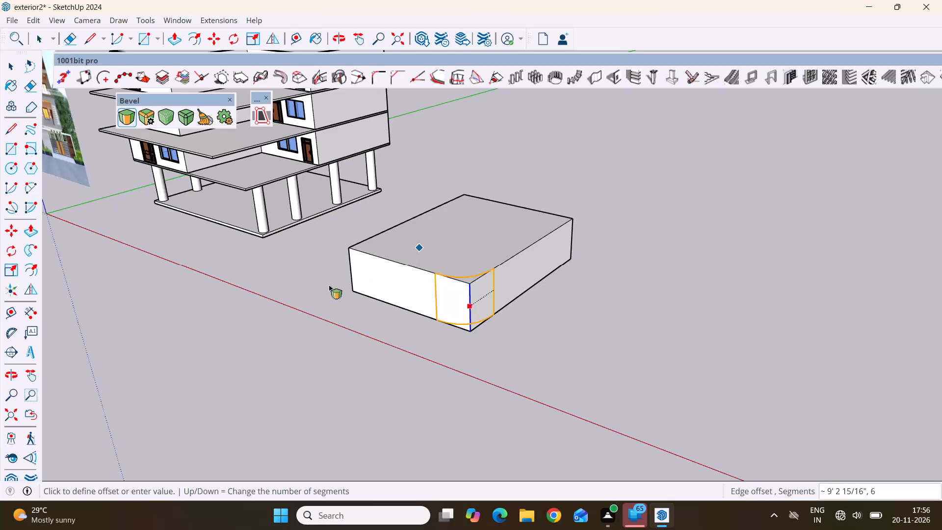
scroll(402, 310, down, 3)
middle_drag(407, 309, 446, 407)
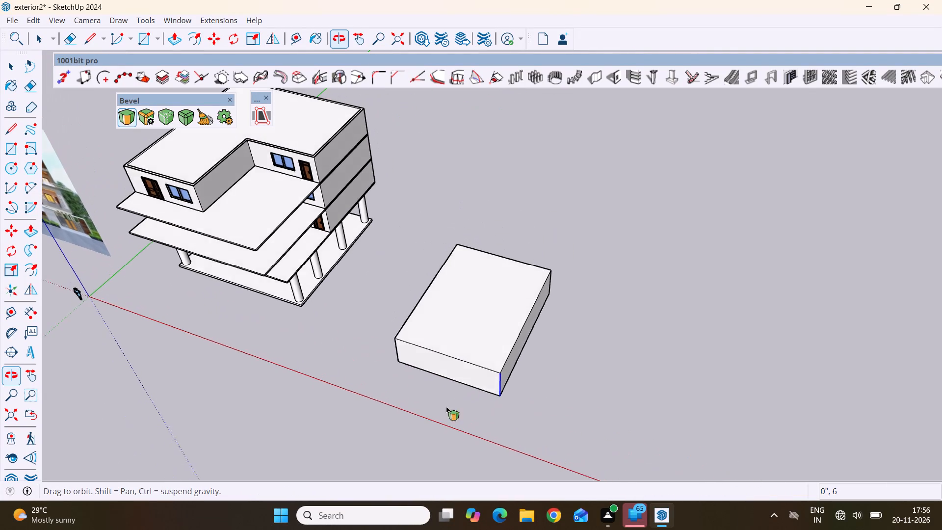
middle_drag(446, 407, 451, 405)
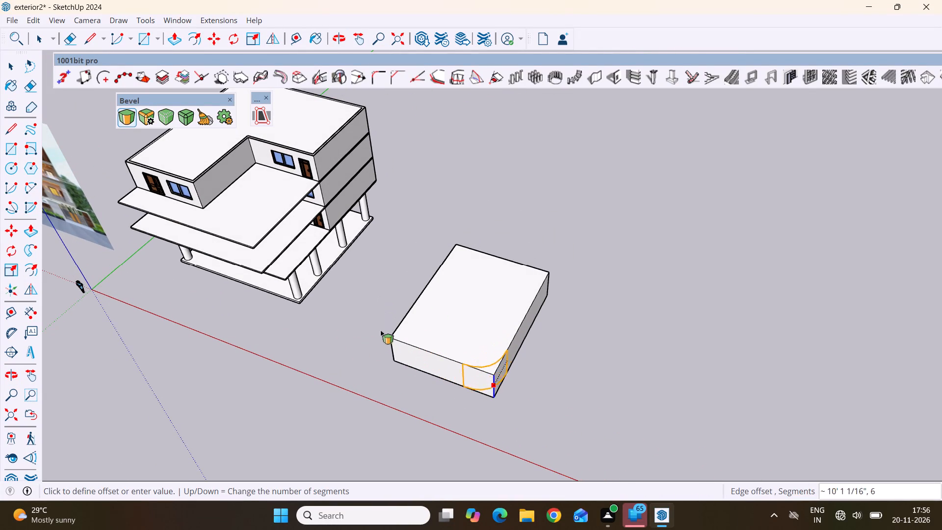
click(507, 278)
Bevel the box's rear vertical edge nearest the house to the adjacent corner, with about 46' offset and 6 segments.
scroll(427, 371, down, 7)
middle_drag(547, 388, 0, 516)
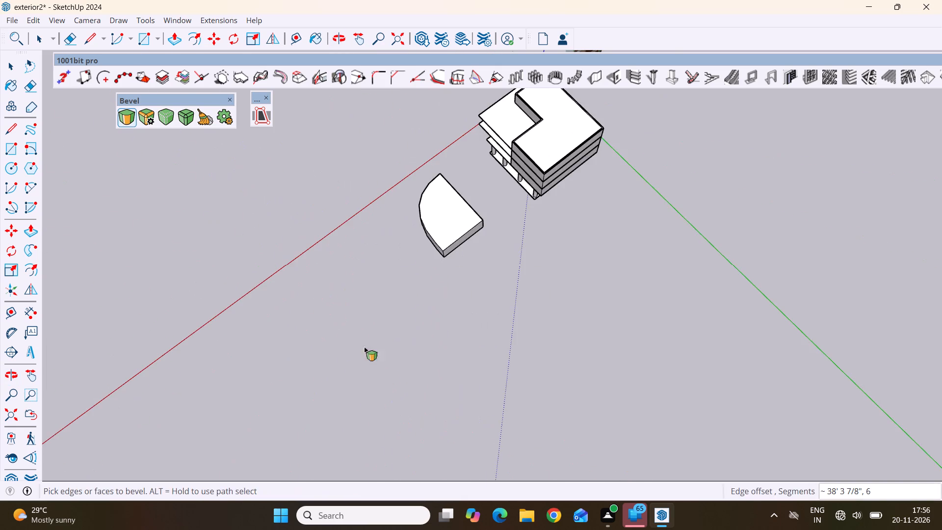
middle_drag(364, 347, 108, 341)
scroll(146, 270, down, 5)
scroll(426, 262, up, 9)
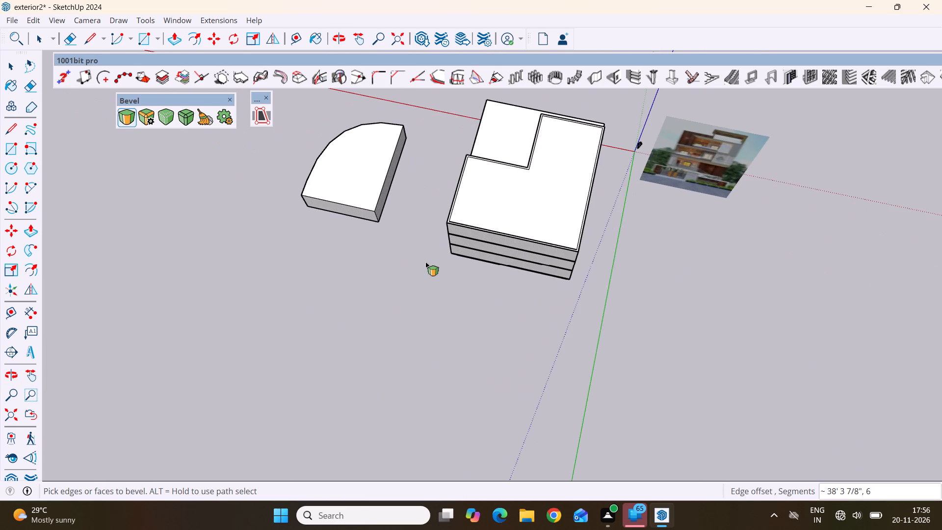
scroll(425, 262, down, 7)
middle_drag(419, 260, 387, 114)
scroll(387, 114, up, 1)
scroll(385, 282, up, 14)
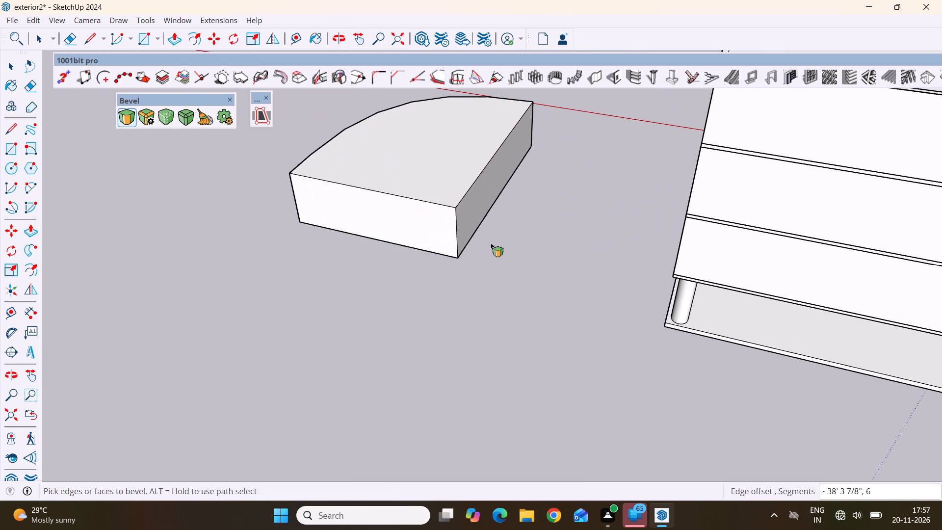
click(458, 236)
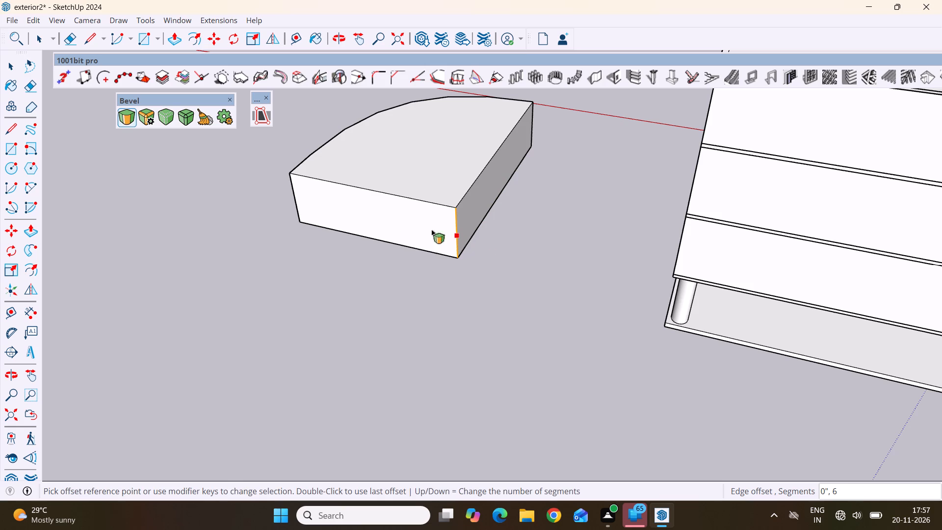
click(457, 231)
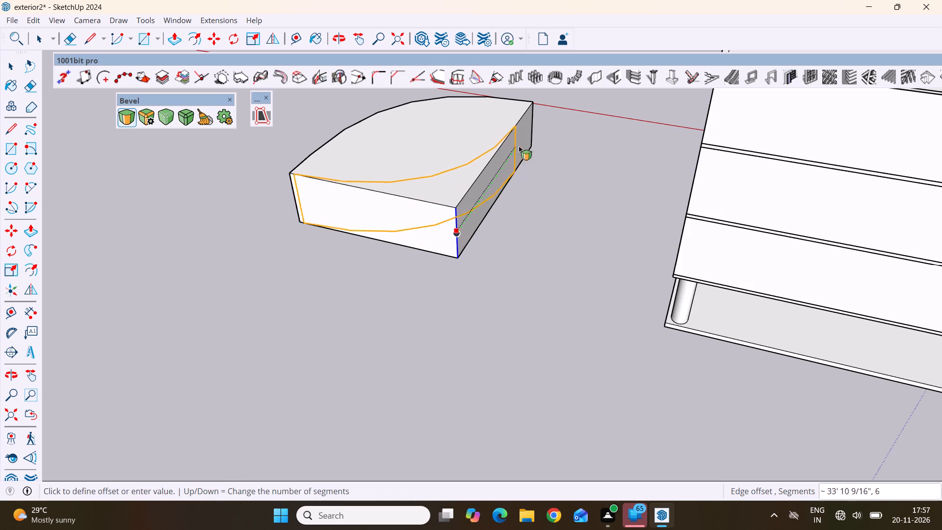
click(534, 104)
Select the top face of the leaf-shaped solid beside the house.
scroll(439, 261, down, 18)
middle_drag(759, 349, 422, 460)
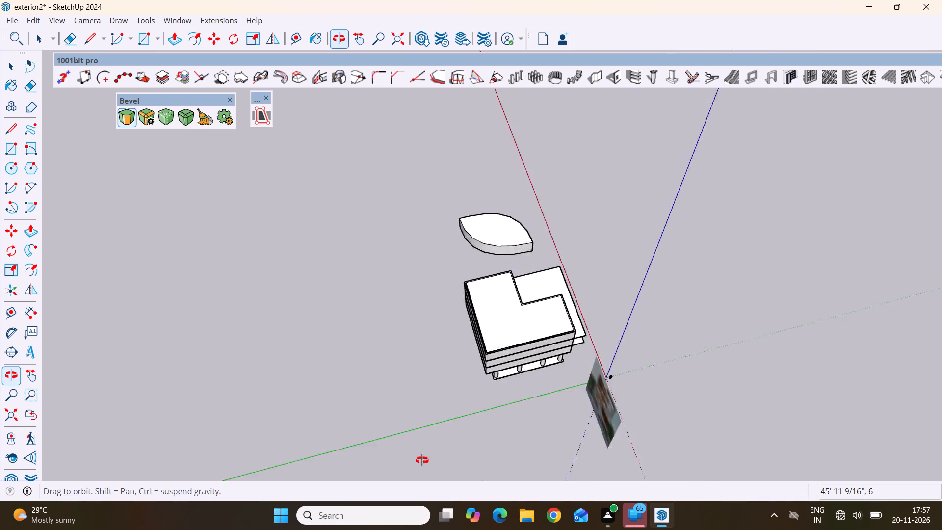
middle_drag(422, 460, 0, 331)
scroll(318, 284, down, 4)
middle_drag(381, 361, 366, 284)
scroll(518, 305, up, 2)
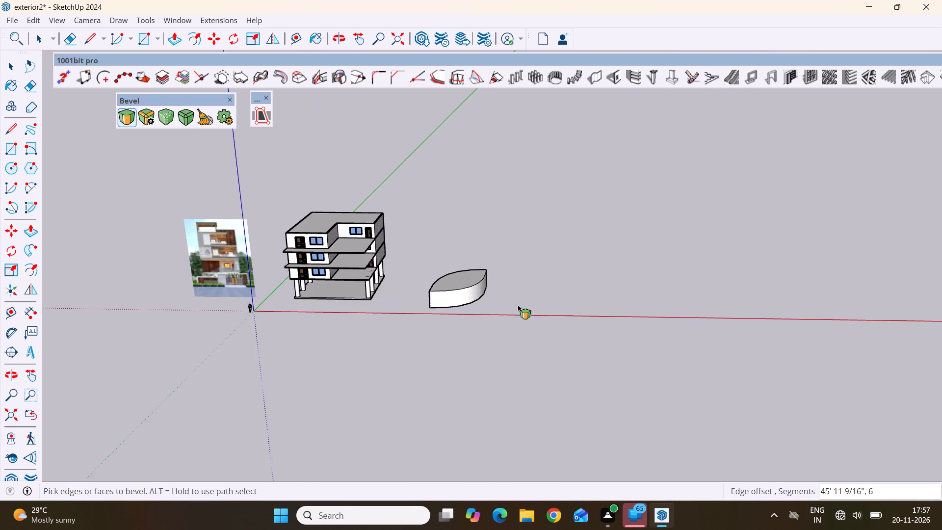
scroll(518, 305, up, 6)
middle_drag(473, 303, 480, 345)
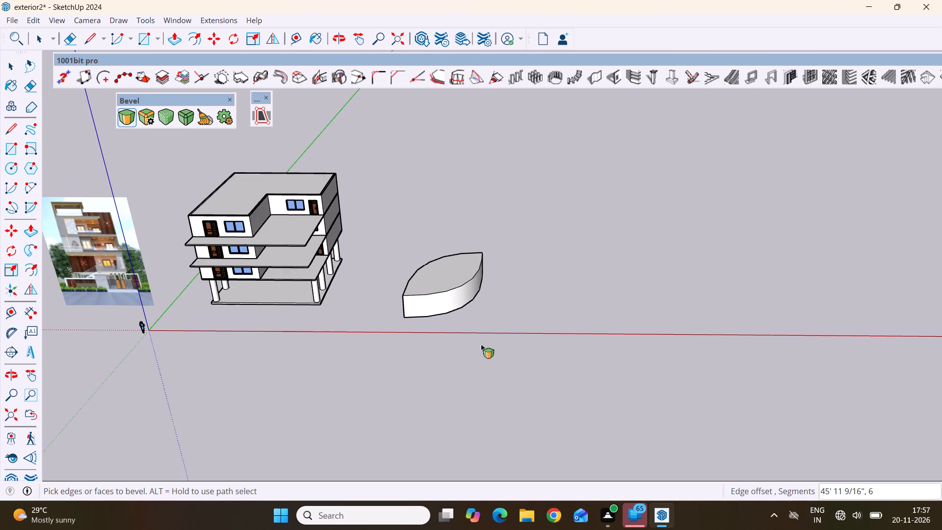
key(space)
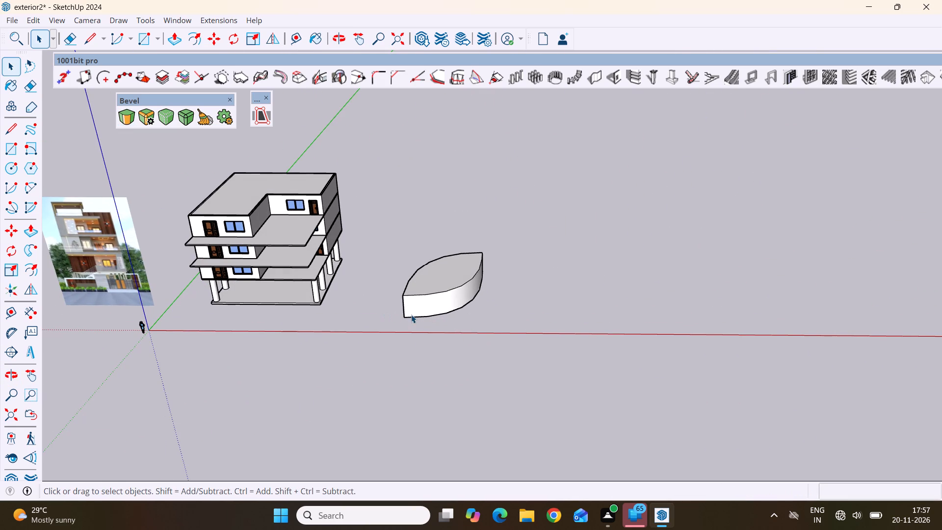
click(452, 274)
scroll(452, 276, down, 2)
middle_drag(453, 278, 456, 335)
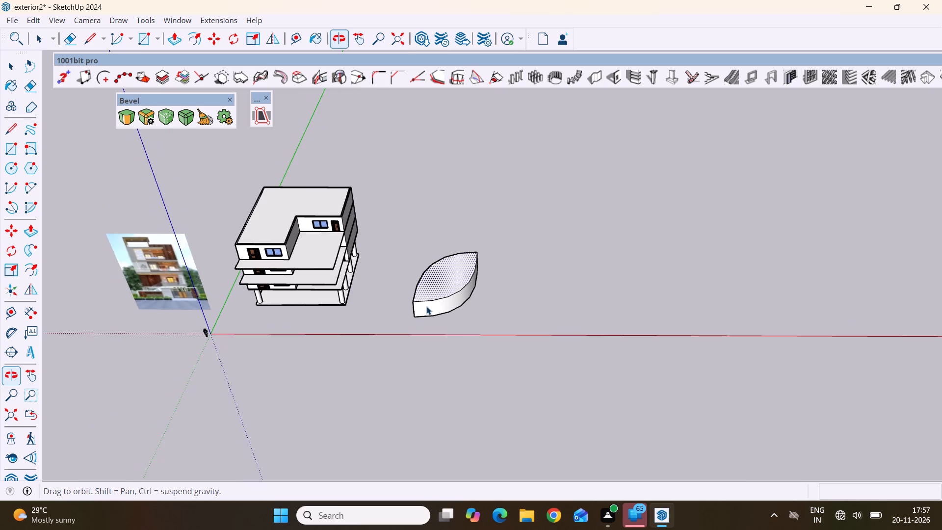
scroll(422, 299, up, 7)
click(466, 277)
click(466, 277)
click(466, 277)
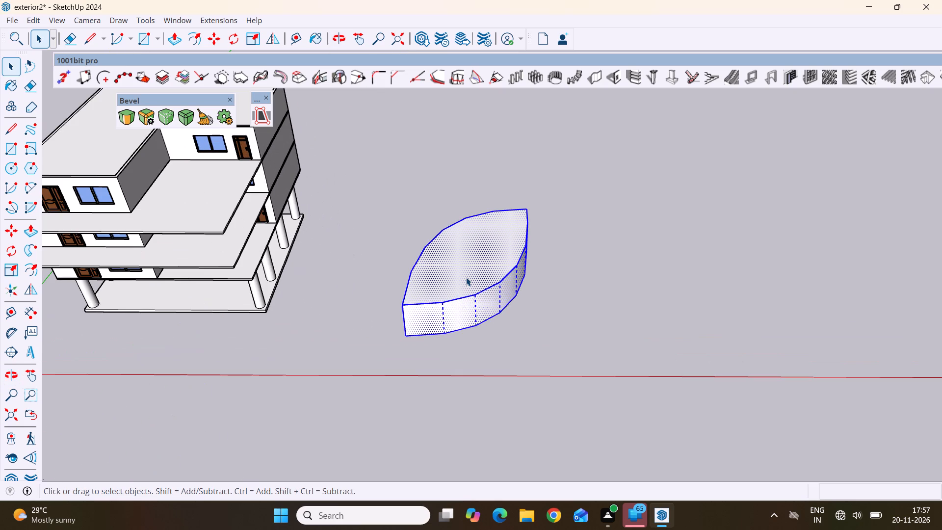
click(466, 276)
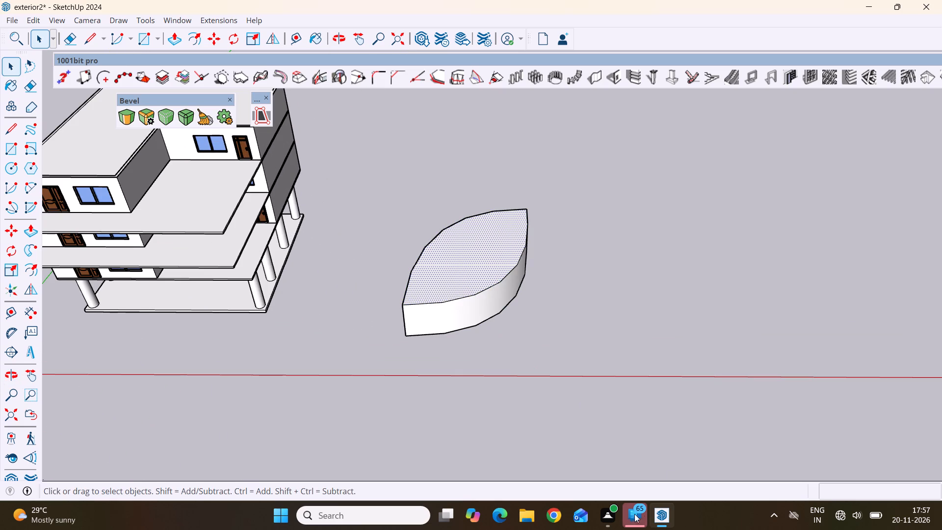
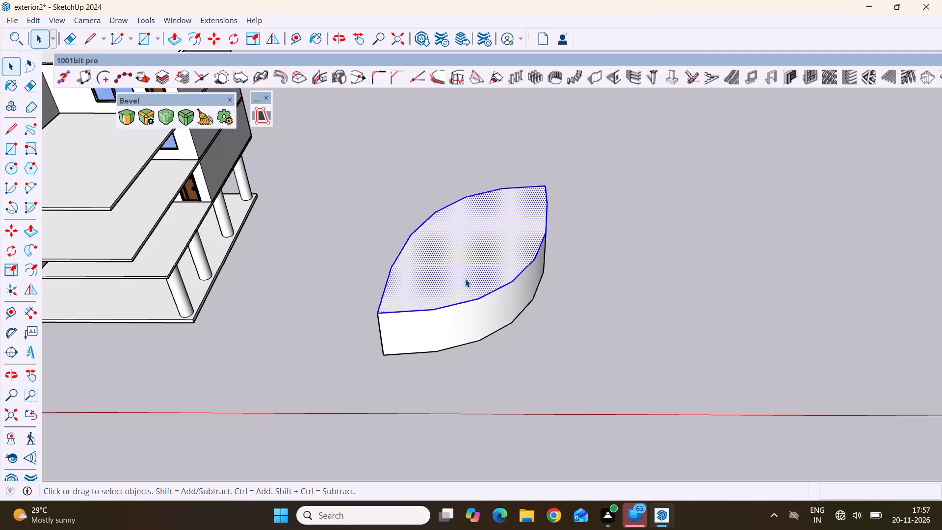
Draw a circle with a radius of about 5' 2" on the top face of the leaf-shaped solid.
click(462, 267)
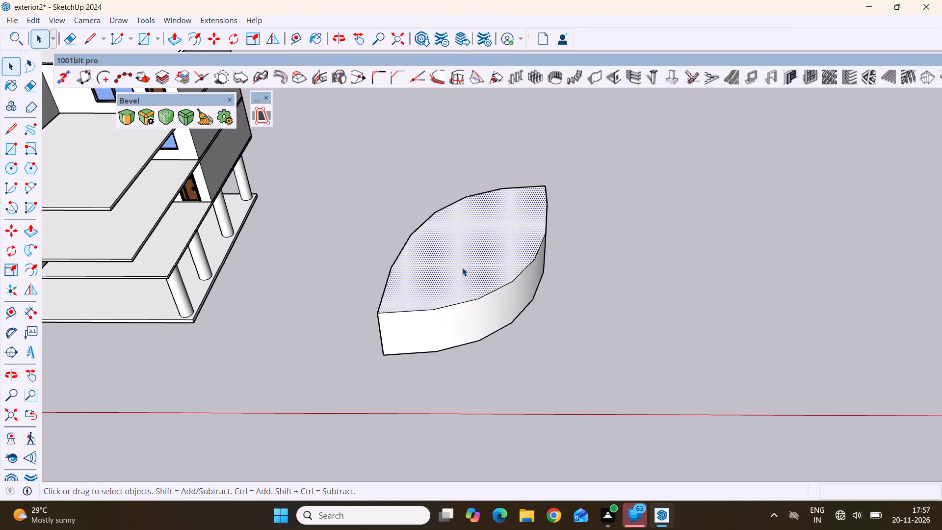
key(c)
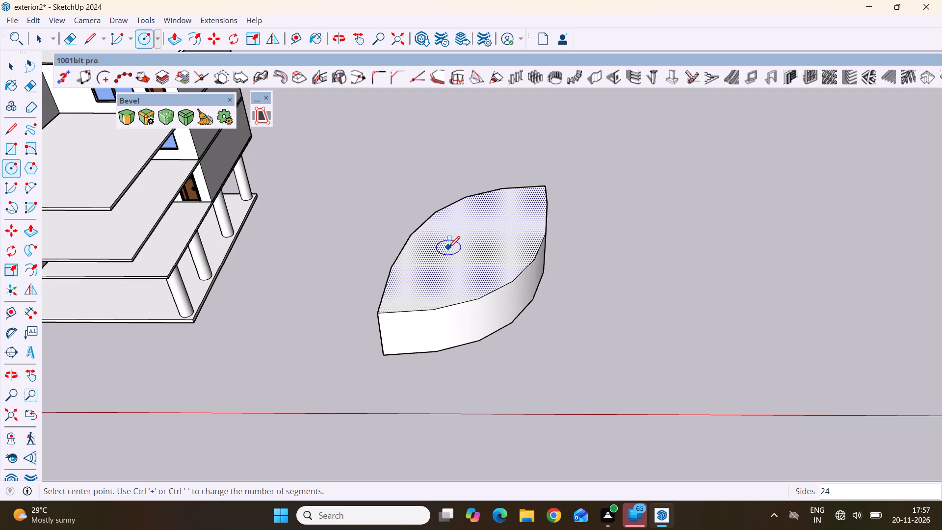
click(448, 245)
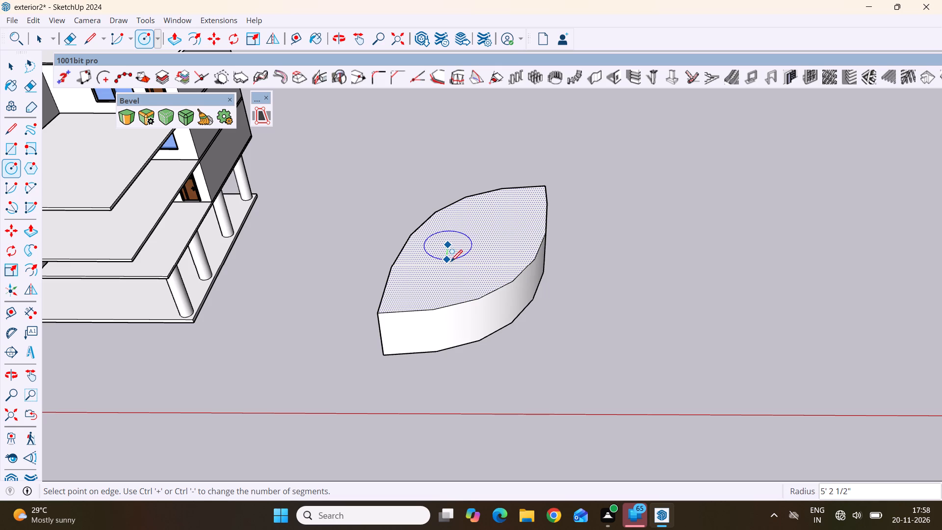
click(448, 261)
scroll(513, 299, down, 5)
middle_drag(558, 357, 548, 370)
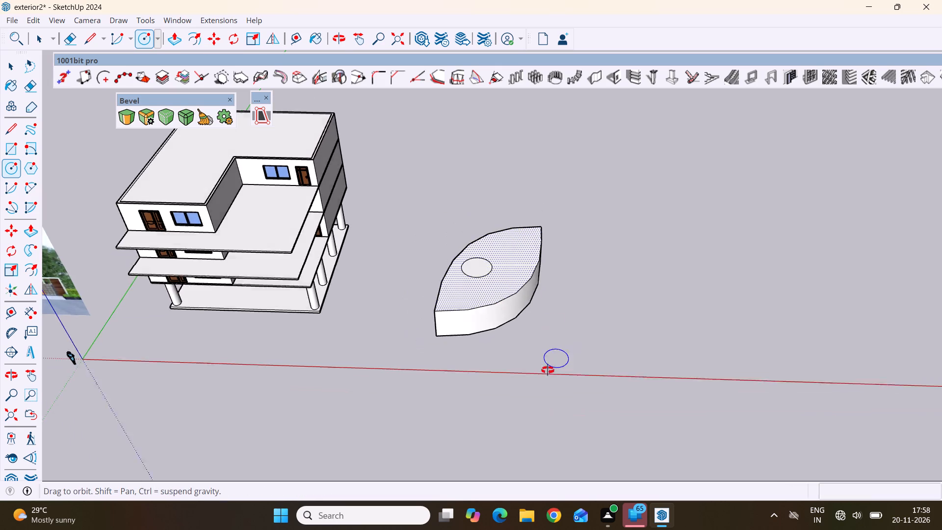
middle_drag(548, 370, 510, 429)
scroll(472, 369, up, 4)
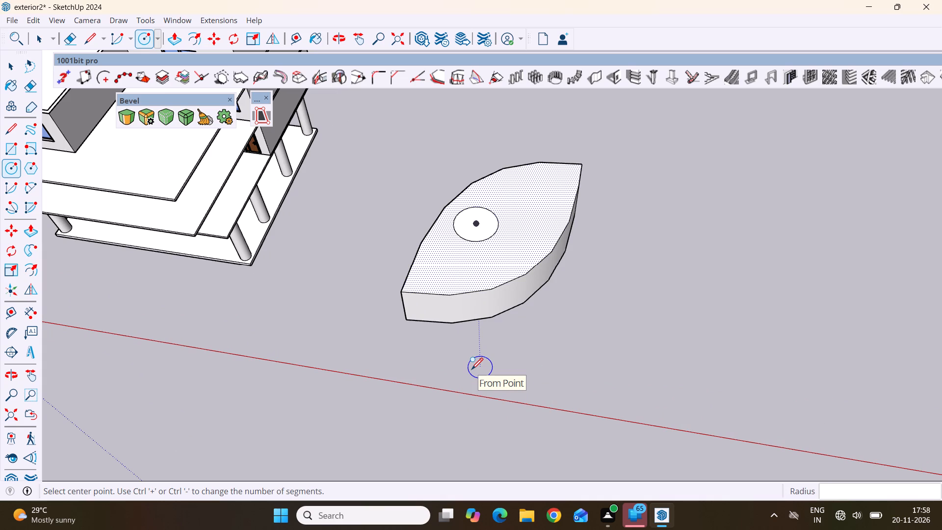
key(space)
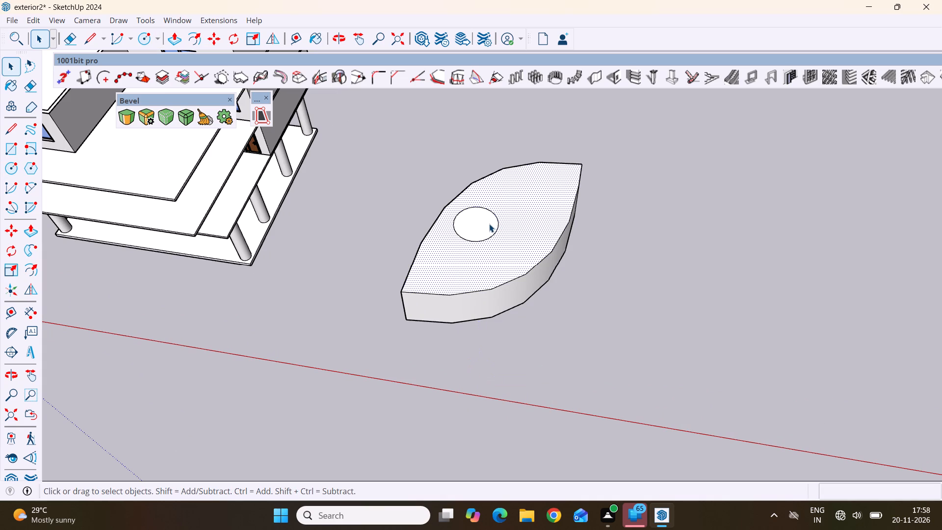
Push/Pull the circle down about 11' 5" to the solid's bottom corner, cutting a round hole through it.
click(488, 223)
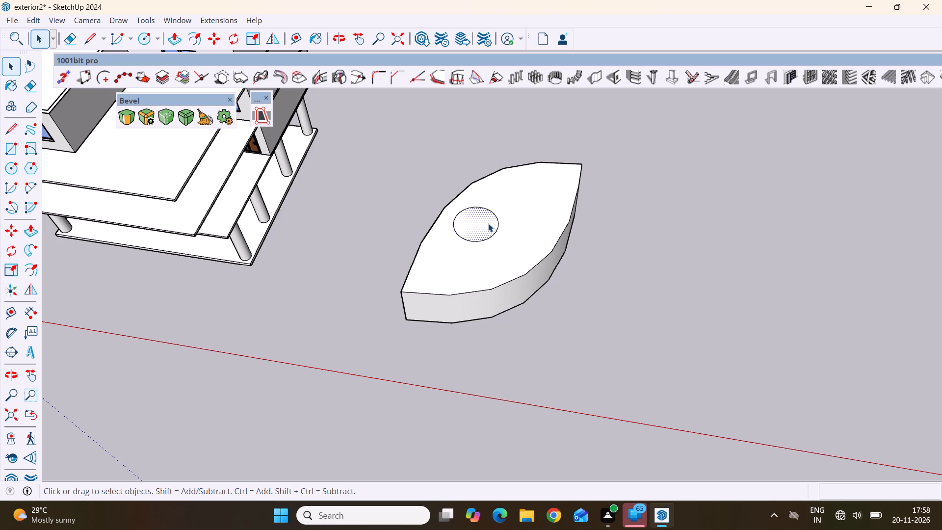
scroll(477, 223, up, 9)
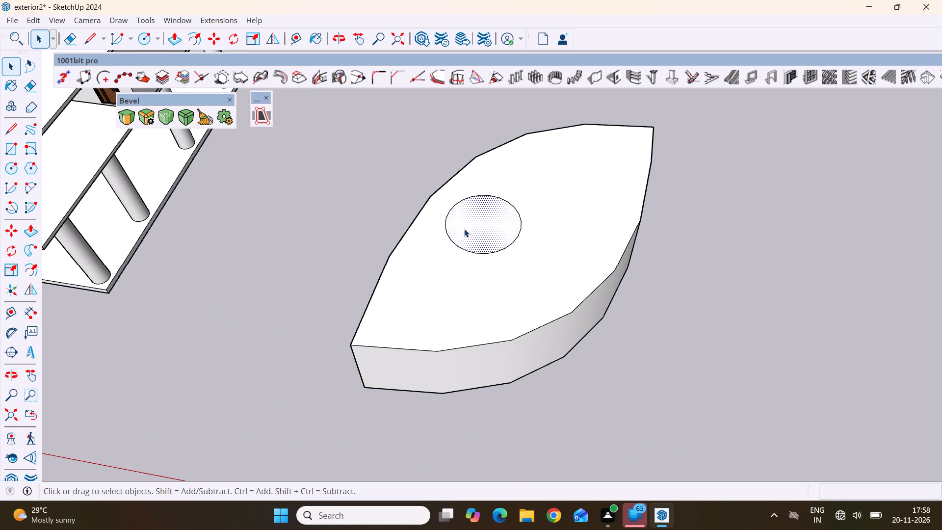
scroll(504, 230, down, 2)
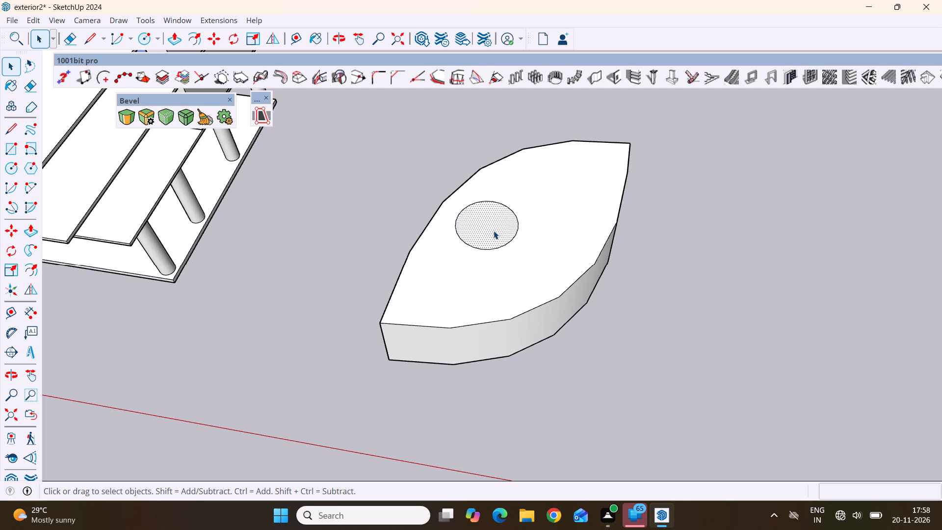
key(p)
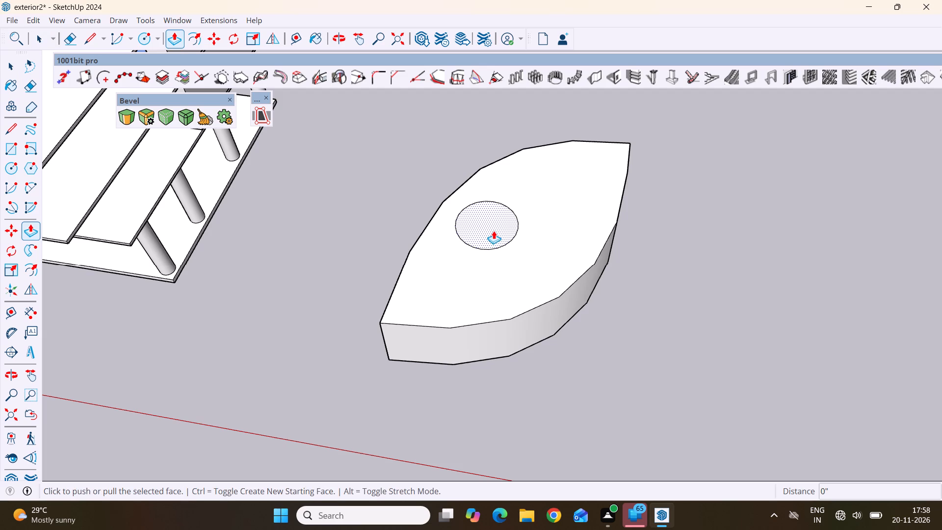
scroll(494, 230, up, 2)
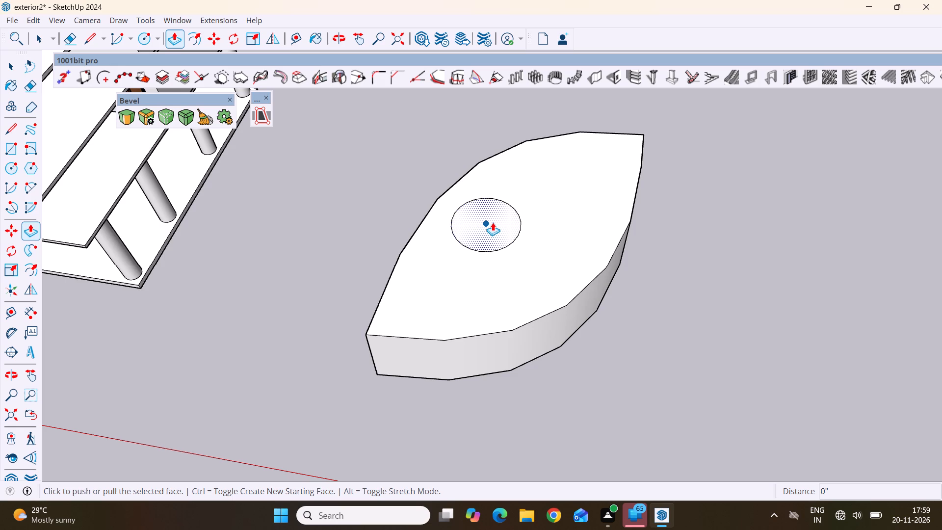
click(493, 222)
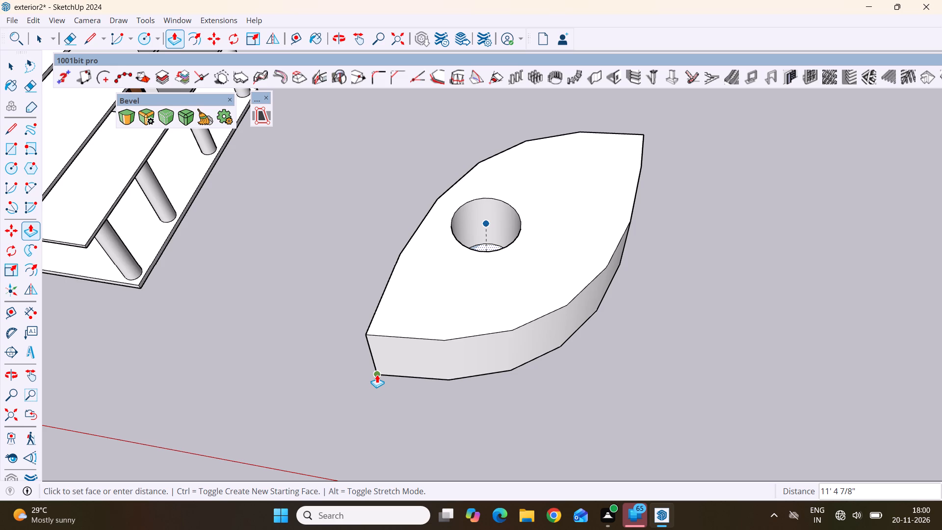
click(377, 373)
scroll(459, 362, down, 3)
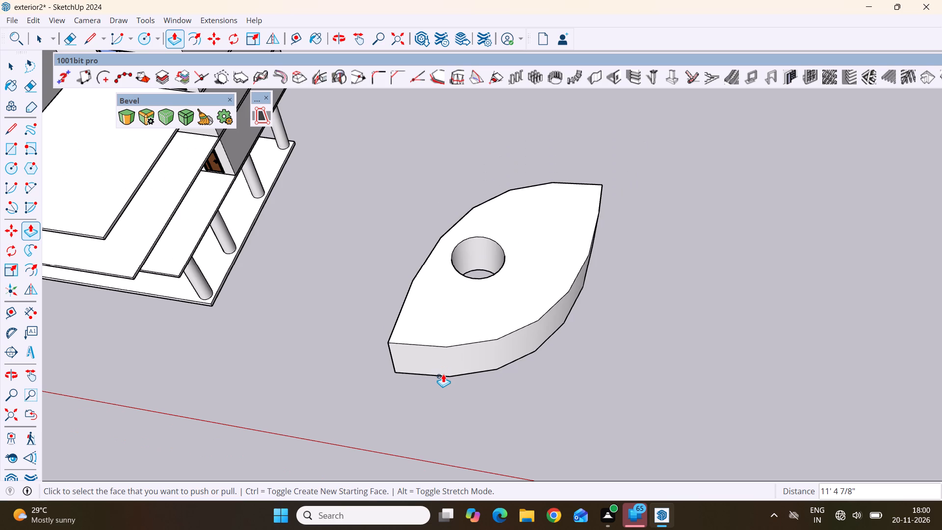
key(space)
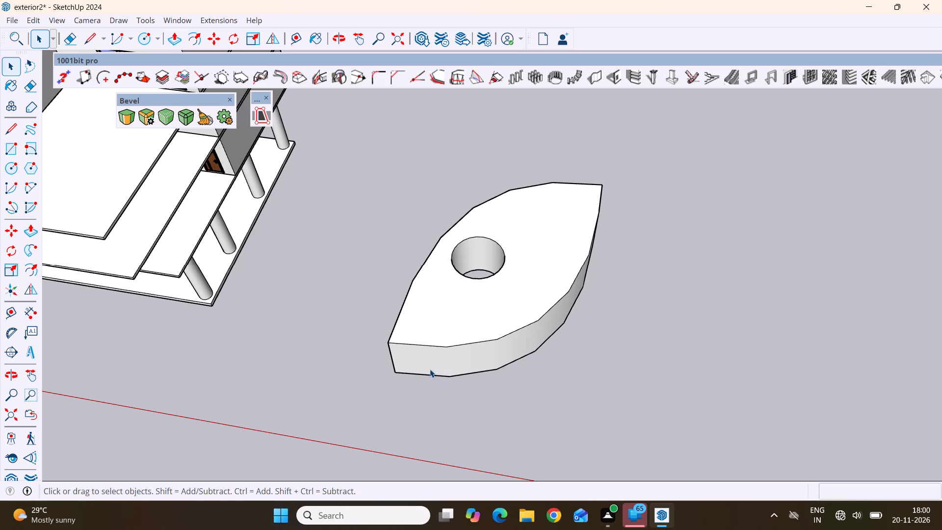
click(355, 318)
Delete the entire leaf-shaped solid with its round hole beside the house.
scroll(488, 328, down, 2)
middle_drag(511, 323, 504, 405)
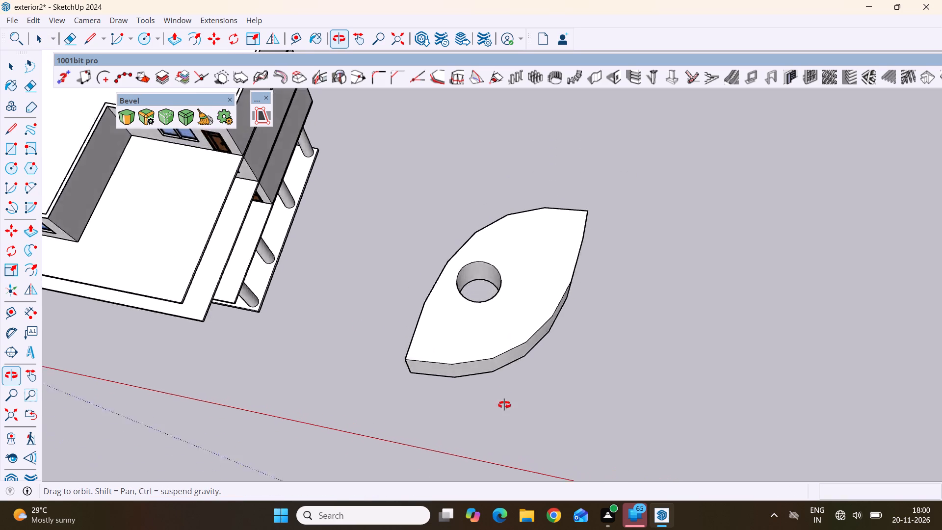
middle_drag(504, 405, 490, 16)
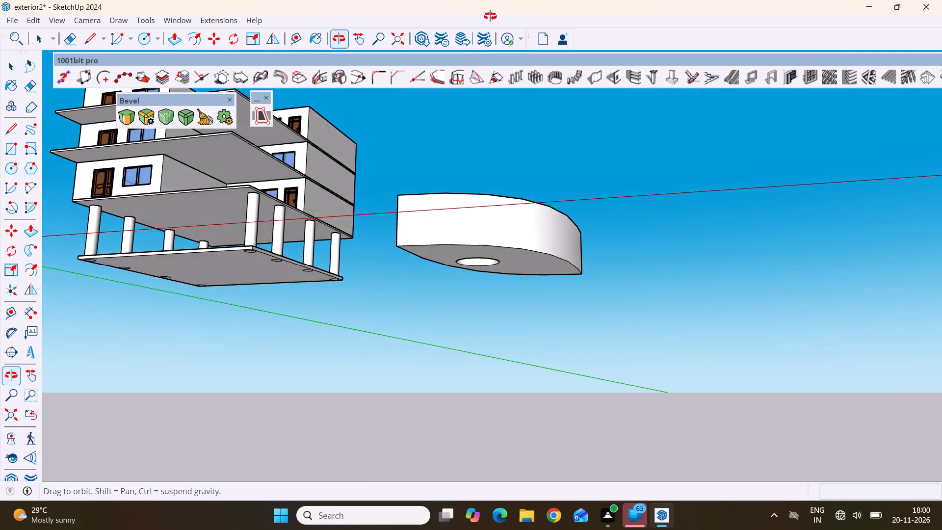
middle_drag(490, 16, 550, 230)
scroll(509, 244, down, 7)
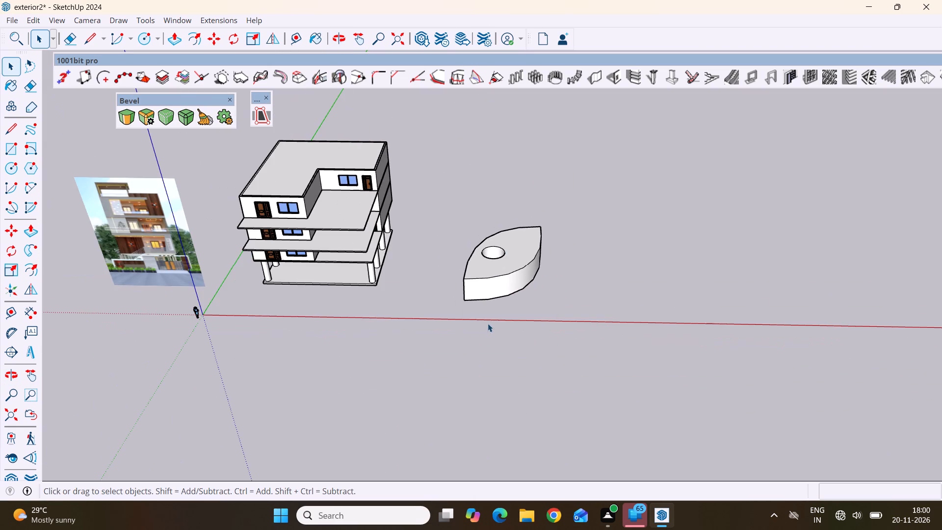
scroll(463, 314, down, 6)
middle_drag(448, 326, 470, 350)
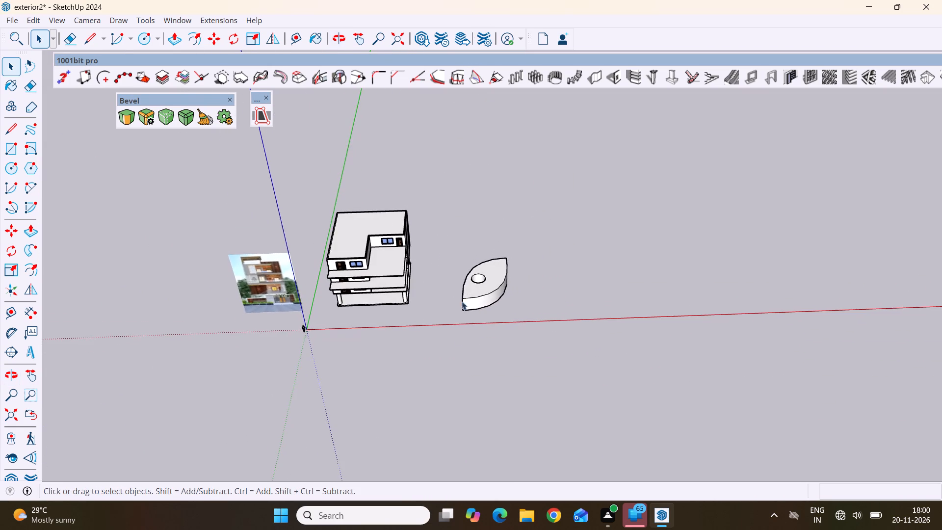
scroll(480, 282, up, 5)
drag(551, 232, 540, 267)
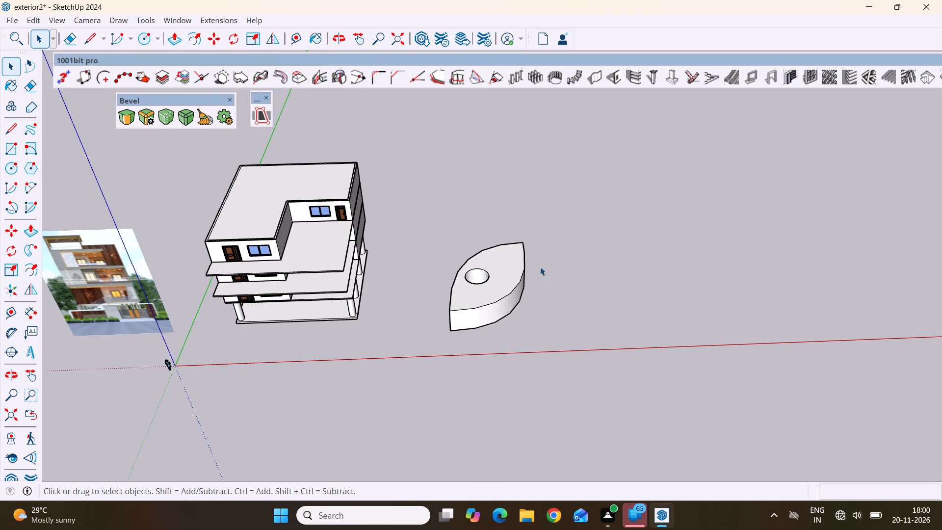
drag(540, 267, 433, 341)
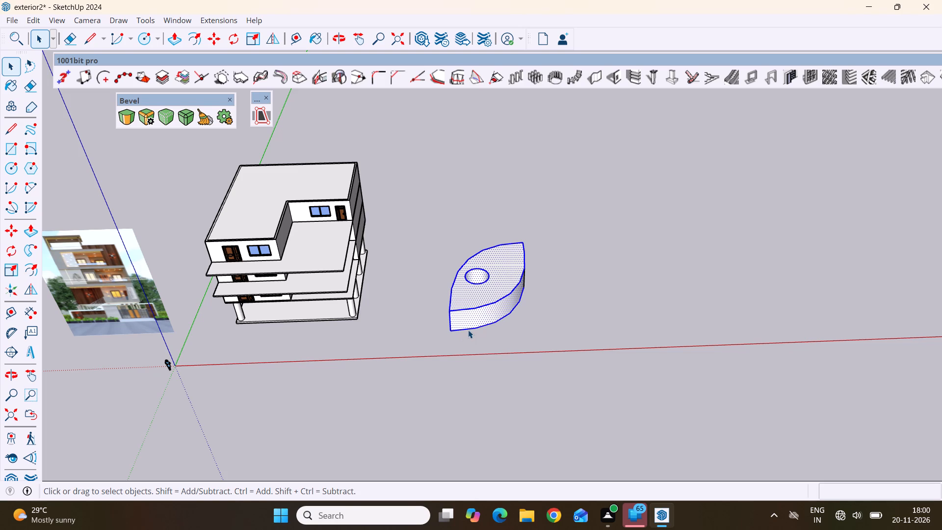
key(Delete)
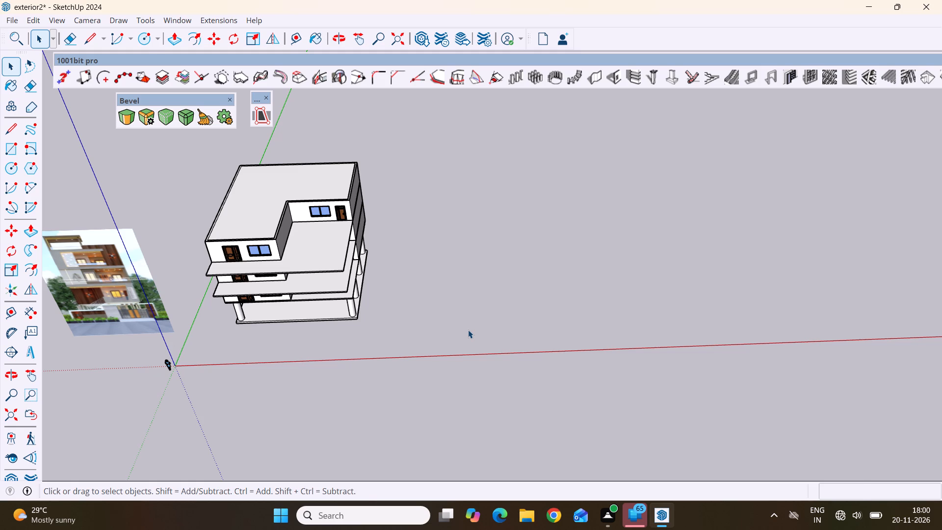
Draw a ground rectangle of about 26' 2" by 37' 4" in the empty area beside the house.
key(r)
scroll(468, 330, down, 2)
middle_drag(459, 330, 440, 291)
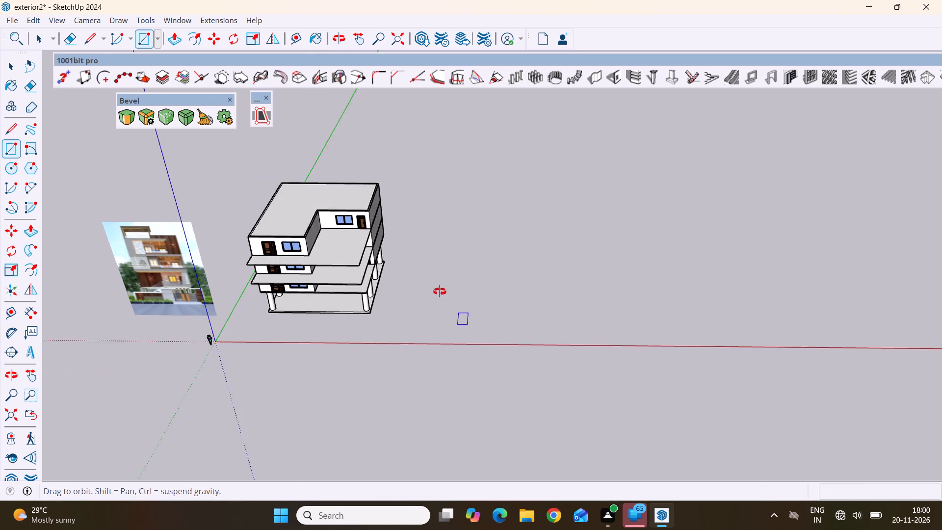
middle_drag(440, 291, 469, 287)
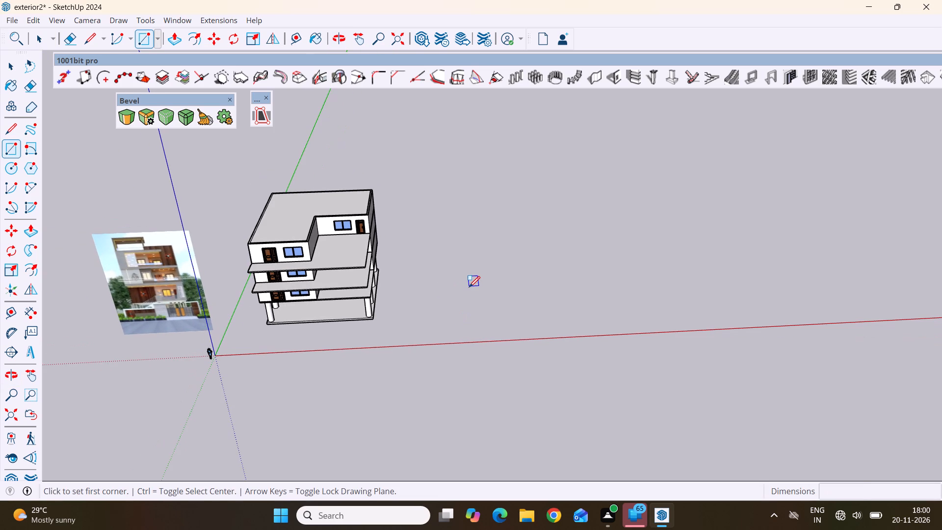
middle_drag(459, 334, 443, 270)
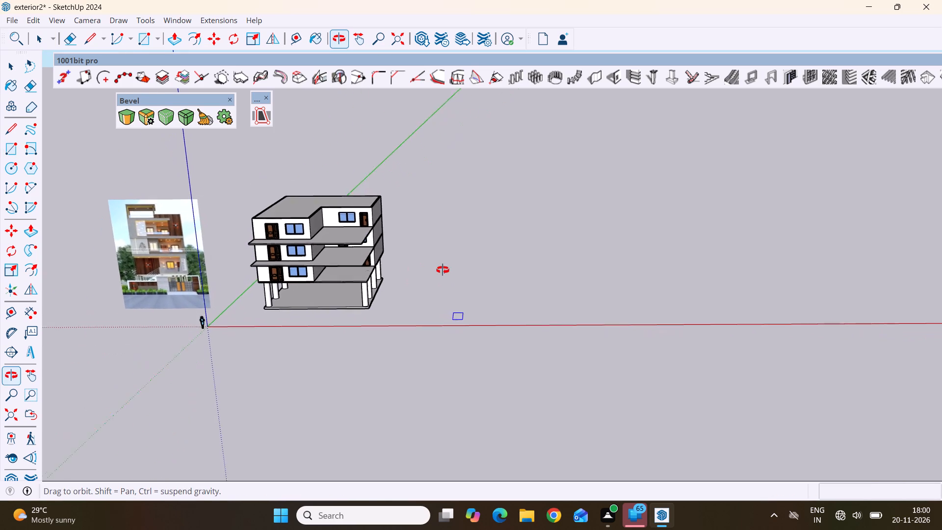
middle_drag(443, 270, 447, 270)
middle_drag(449, 298, 450, 353)
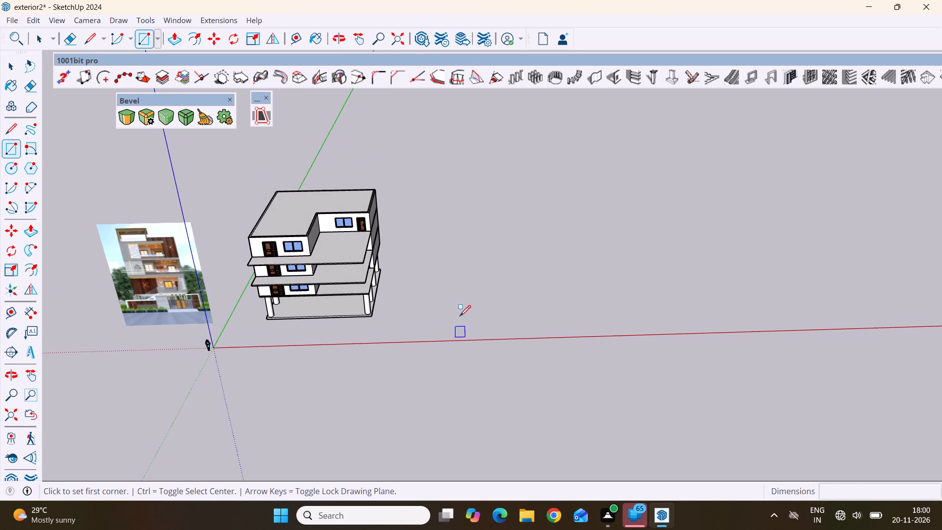
scroll(457, 301, up, 3)
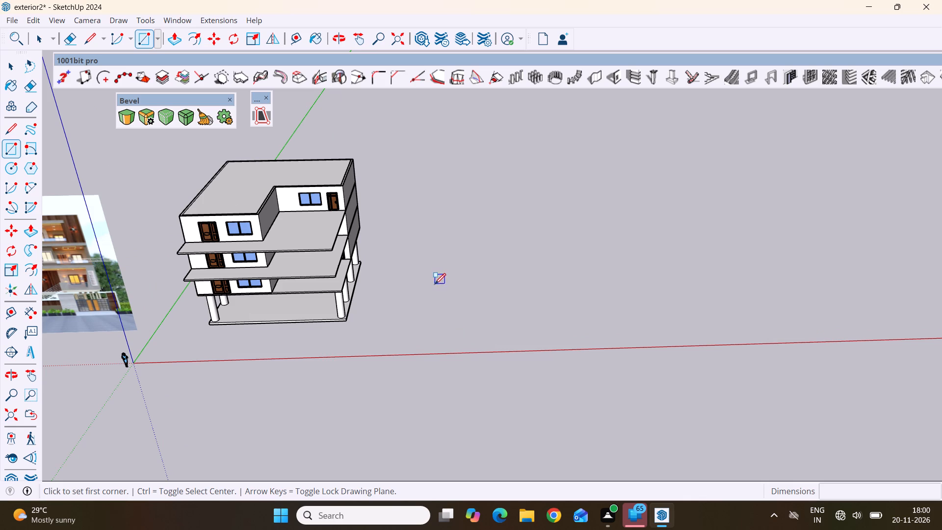
click(435, 283)
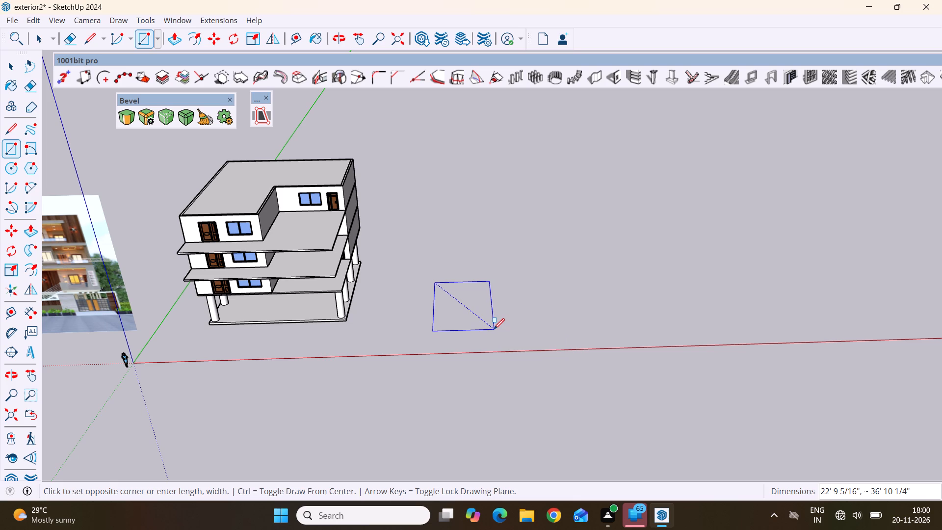
click(503, 330)
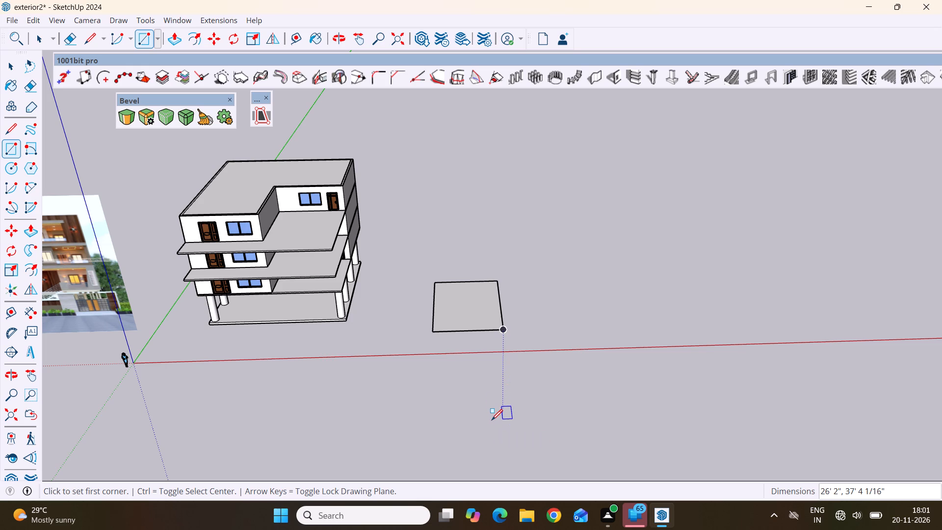
key(space)
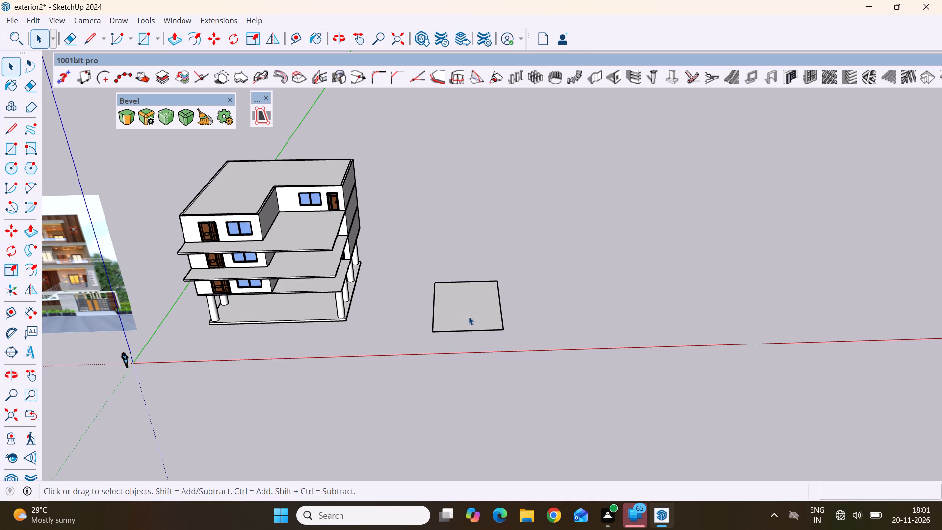
Push/Pull the ground rectangle beside the house up about 12' 8" into a box.
click(469, 316)
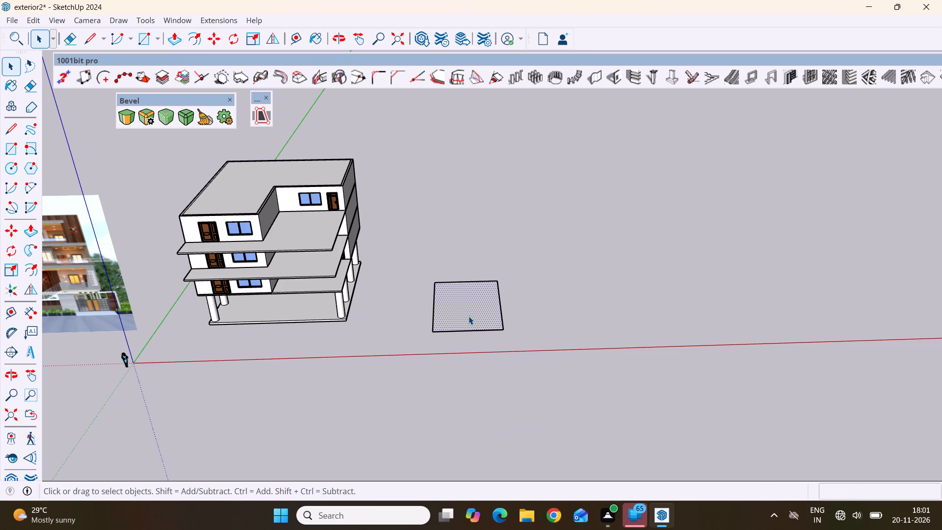
key(p)
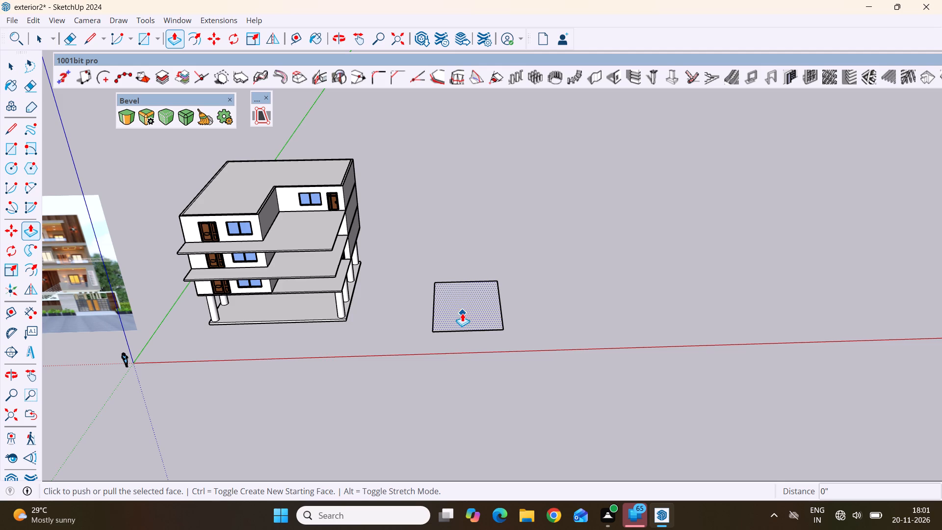
click(462, 312)
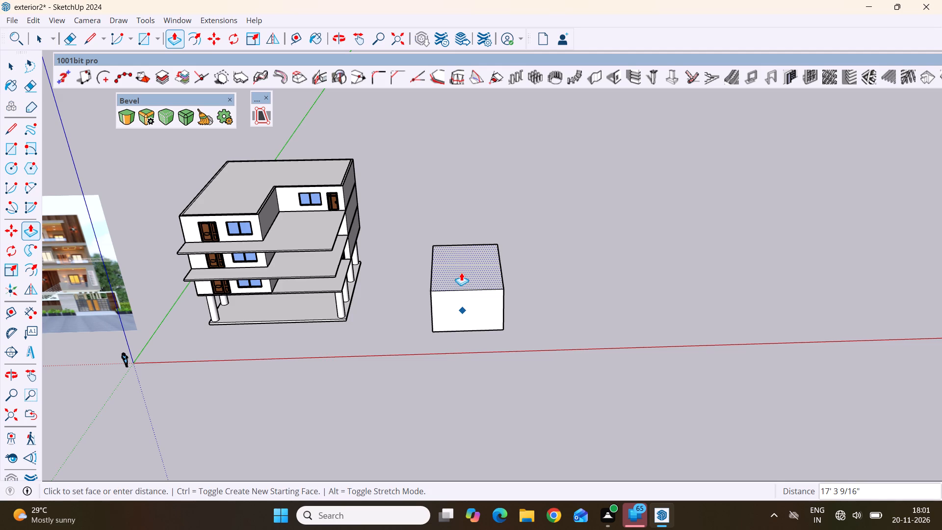
scroll(472, 287, down, 1)
middle_drag(472, 288, 498, 210)
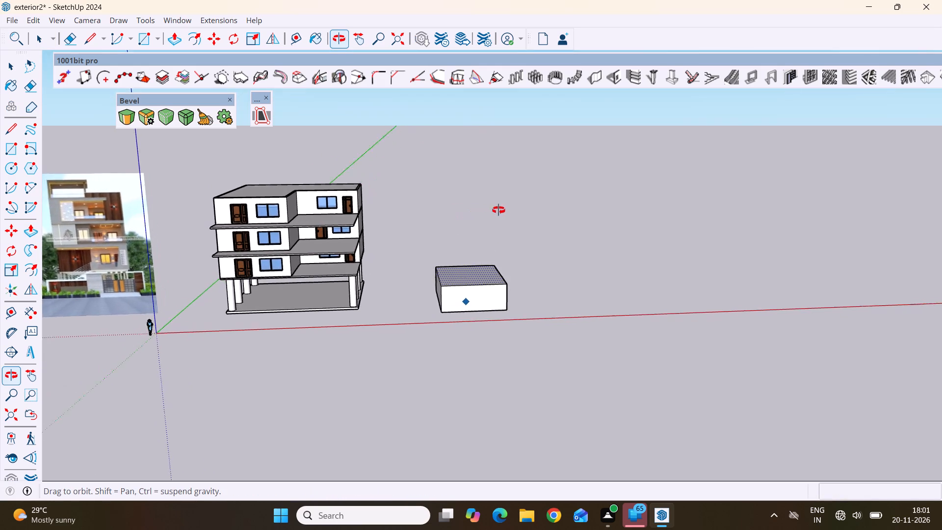
middle_drag(498, 210, 484, 233)
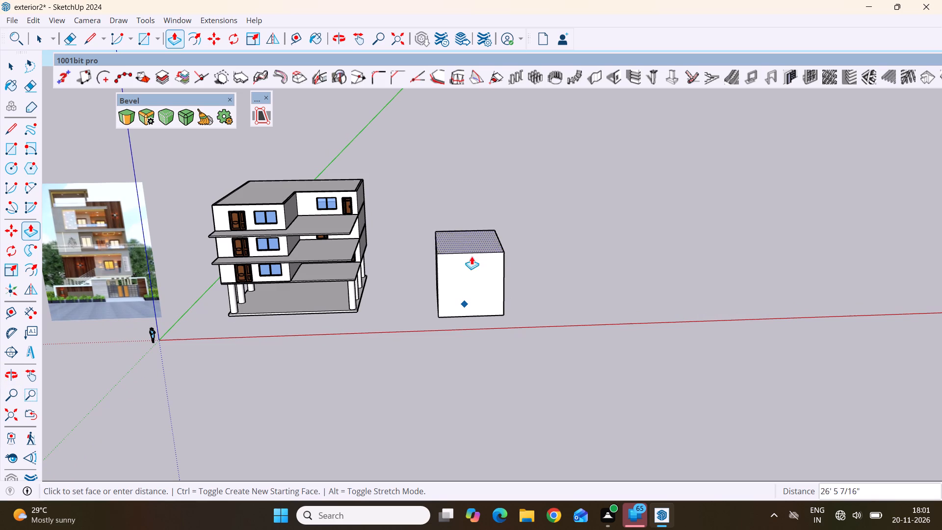
scroll(460, 289, up, 3)
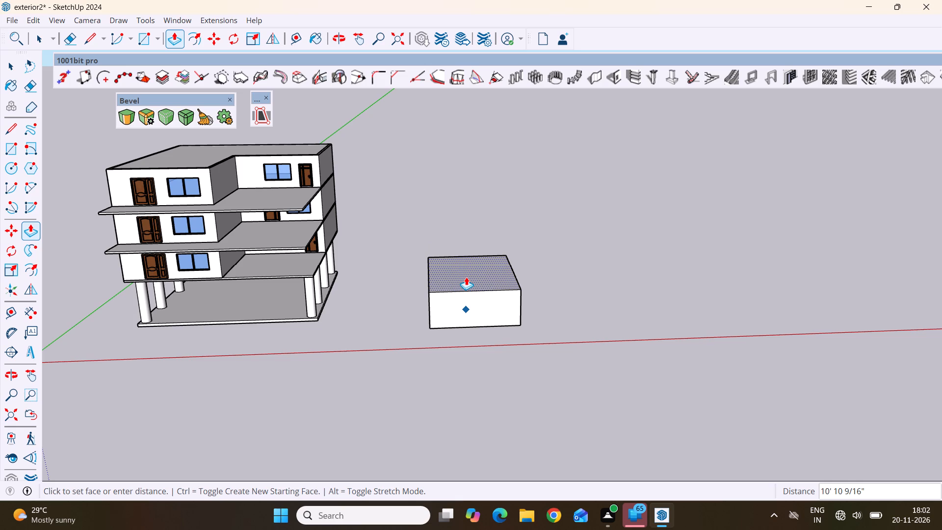
scroll(466, 277, up, 1)
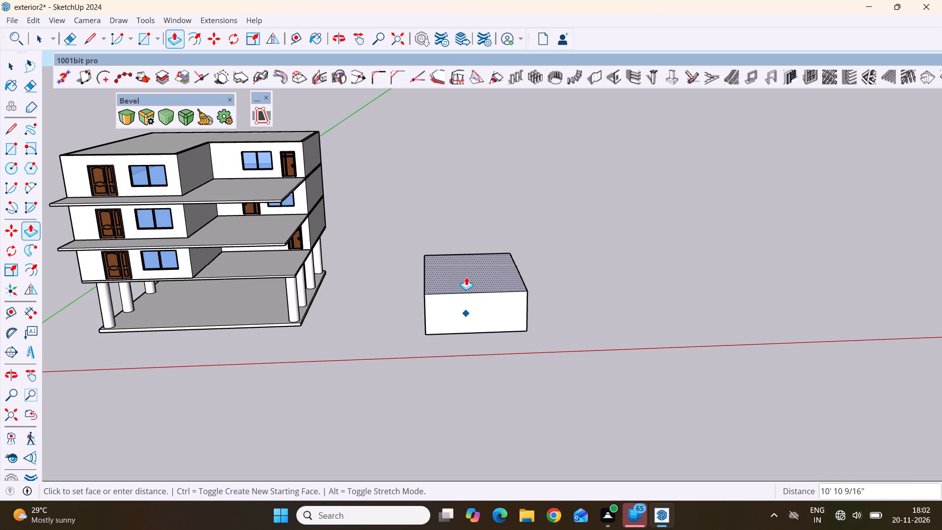
scroll(466, 277, down, 3)
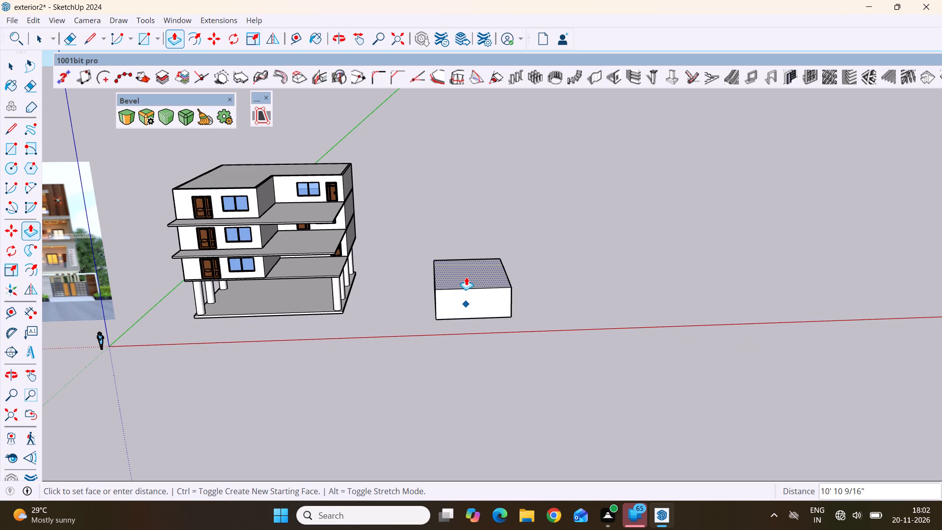
scroll(466, 277, up, 2)
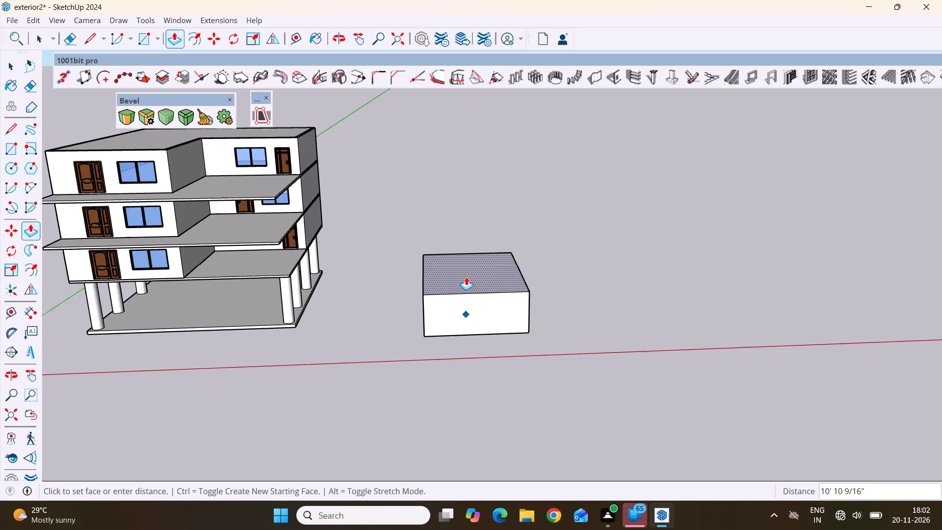
scroll(466, 277, up, 2)
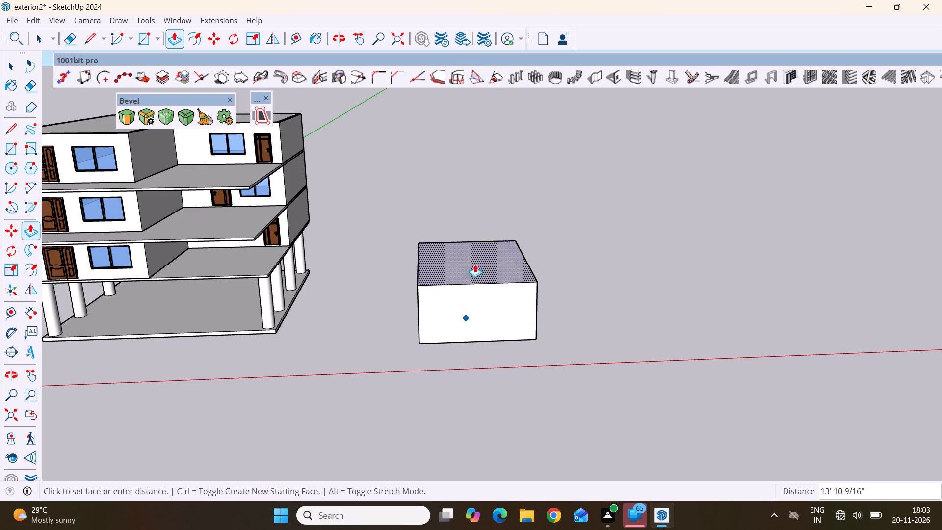
scroll(467, 266, up, 3)
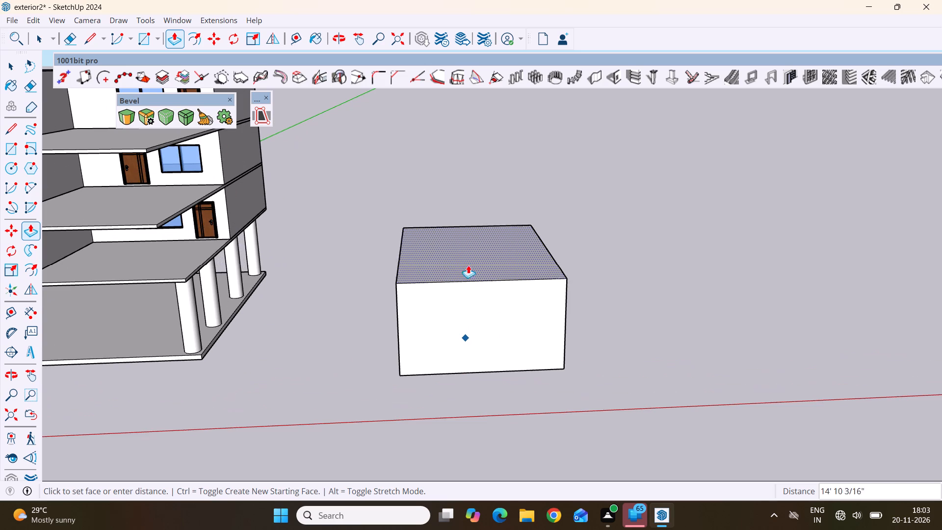
click(469, 271)
scroll(434, 234, down, 3)
scroll(451, 299, down, 3)
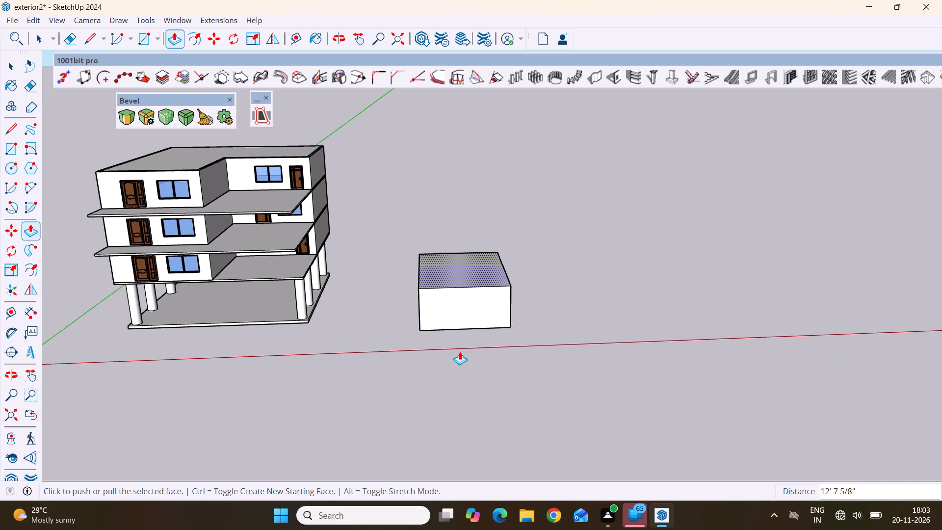
scroll(460, 351, up, 5)
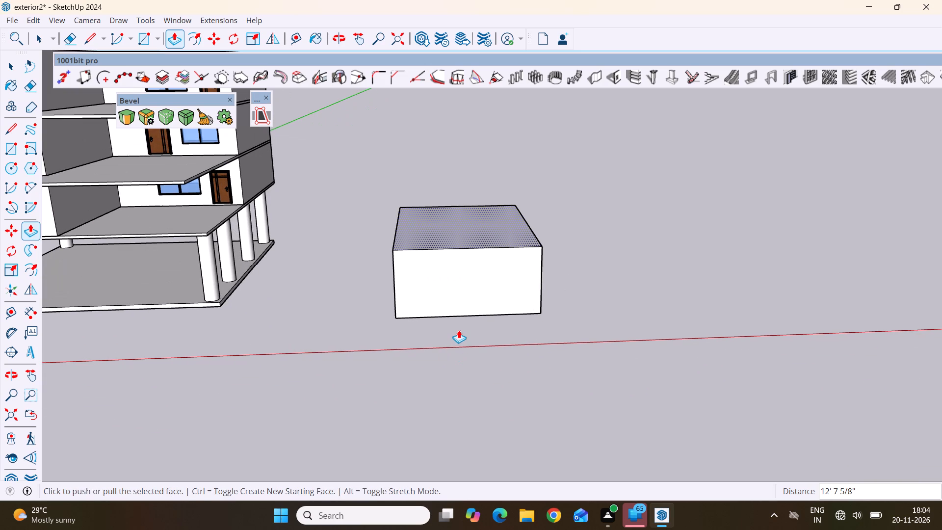
key(space)
Draw a circle with a radius of about 5' 7" near the middle of the box's top face.
click(454, 229)
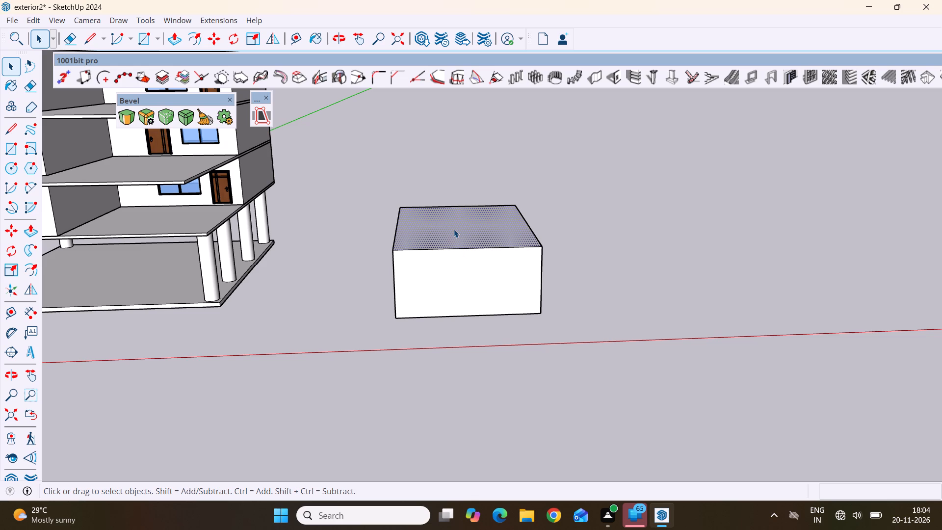
scroll(464, 278, down, 1)
middle_drag(464, 278, 464, 463)
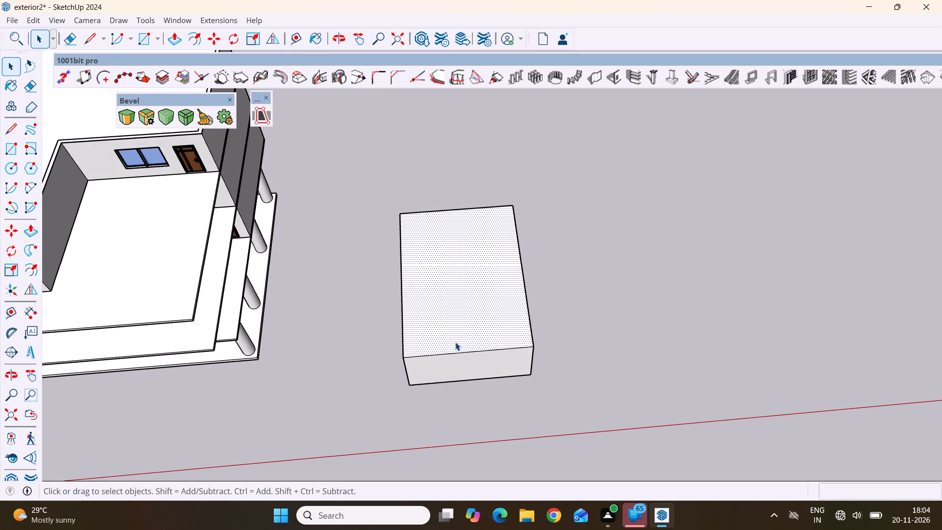
scroll(455, 342, up, 1)
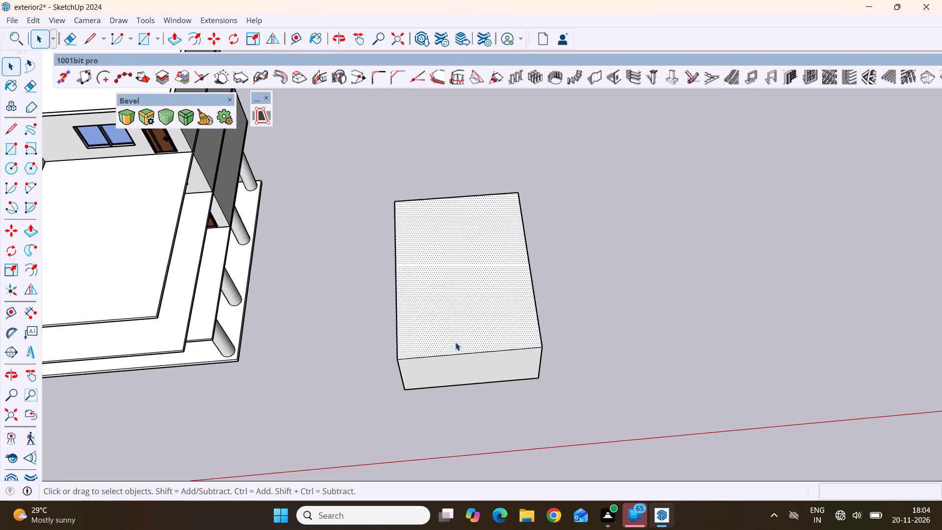
key(c)
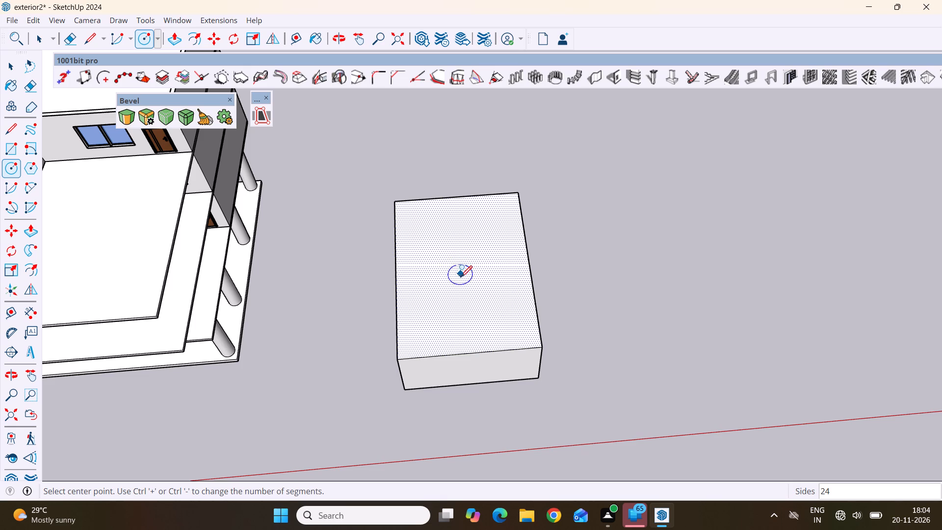
click(455, 272)
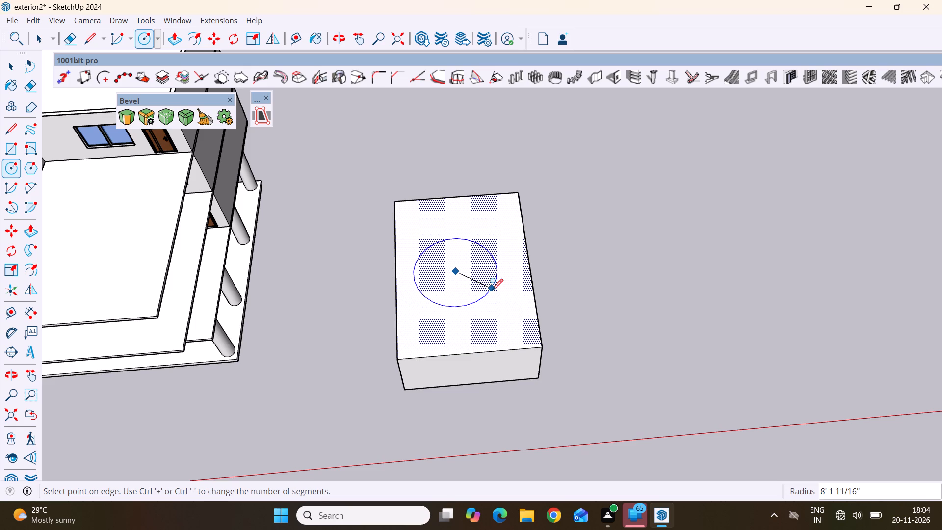
click(481, 282)
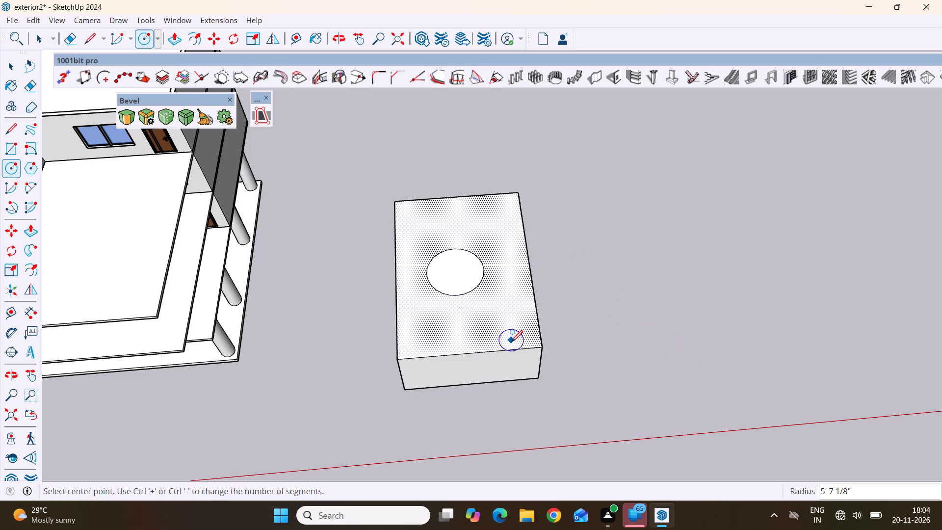
key(space)
Push/Pull the circle on the top face down into the box to cut a round hole.
click(455, 269)
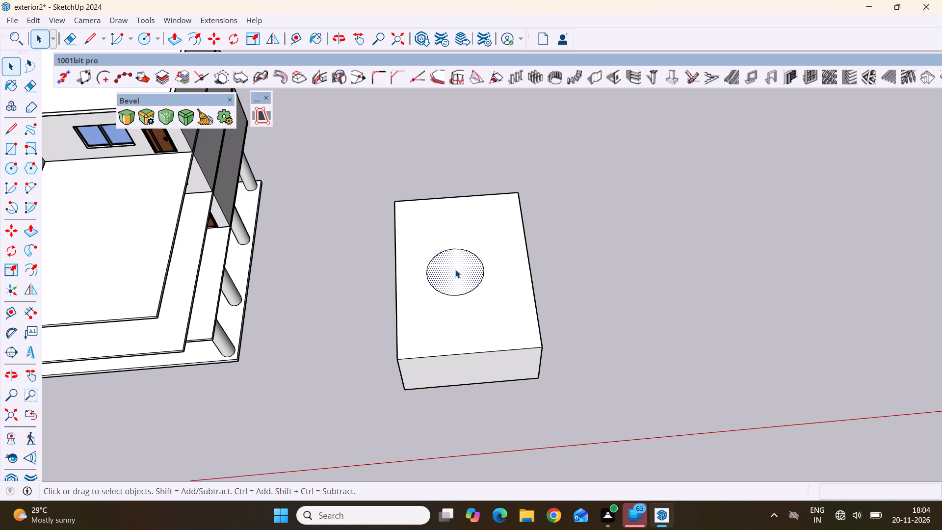
click(455, 284)
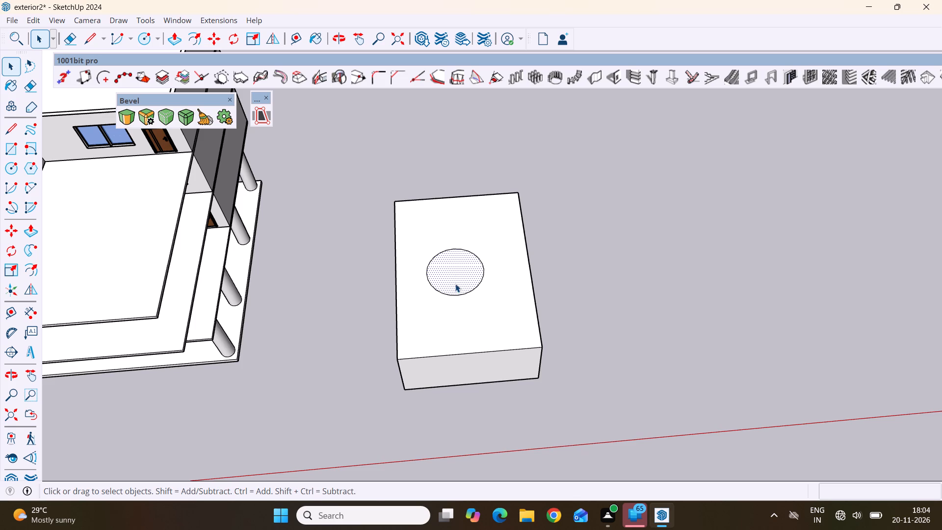
key(p)
click(455, 271)
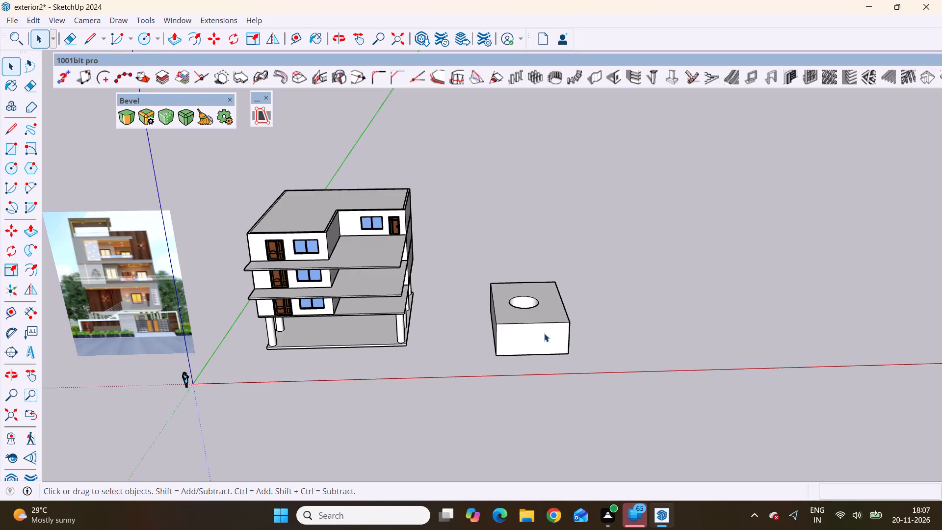
Examine the box and its round top hole from several angles beside the house.
scroll(532, 342, up, 2)
scroll(532, 342, down, 5)
middle_drag(599, 369, 431, 392)
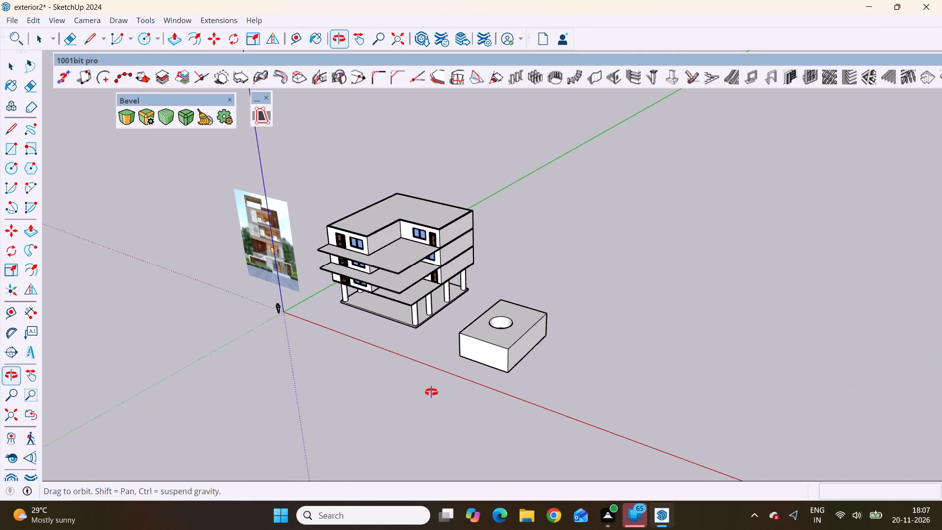
middle_drag(431, 392, 428, 393)
scroll(550, 362, up, 4)
middle_drag(466, 358, 635, 409)
scroll(635, 409, up, 1)
middle_drag(635, 409, 657, 398)
scroll(620, 348, up, 4)
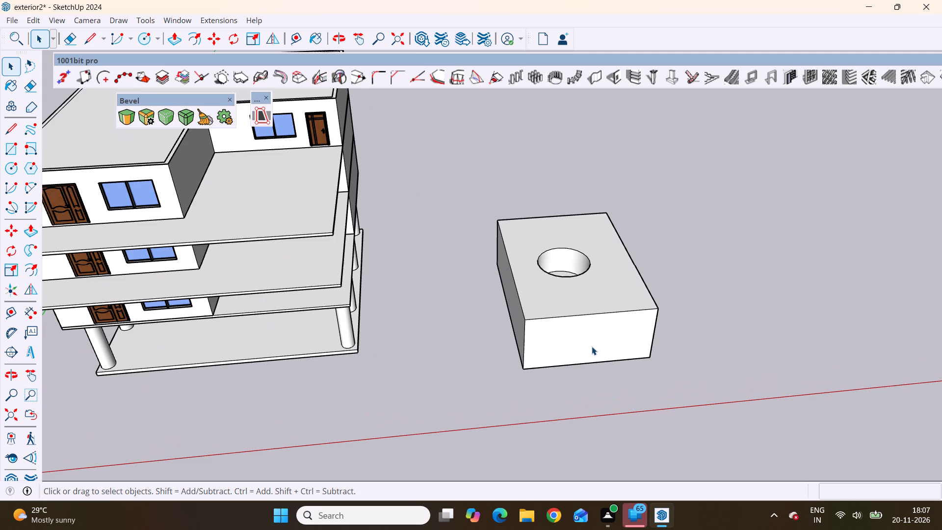
click(592, 346)
scroll(592, 346, down, 3)
middle_drag(680, 369, 558, 322)
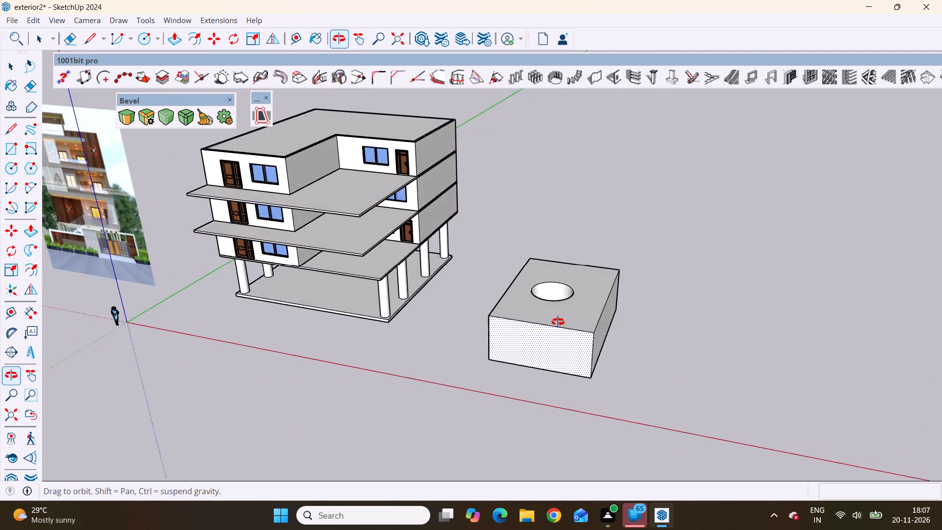
middle_drag(558, 322, 627, 278)
scroll(570, 320, up, 3)
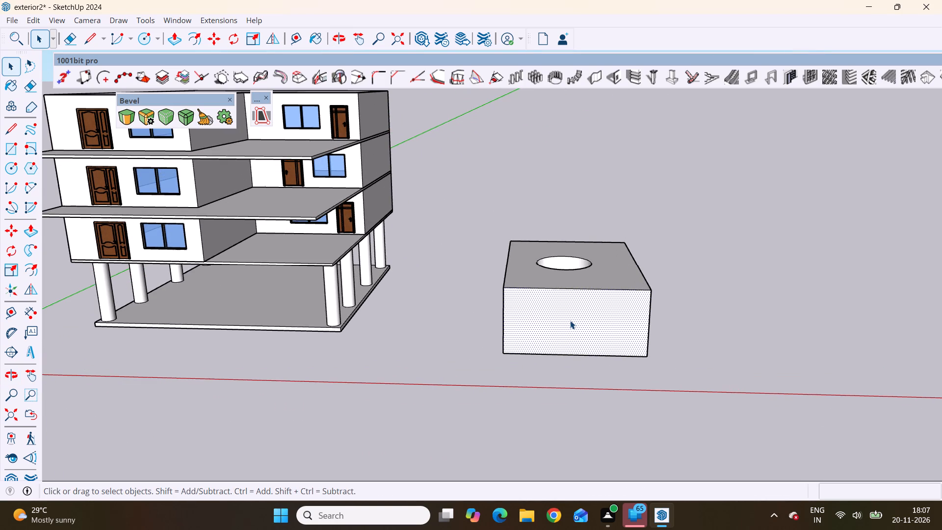
key(space)
click(513, 393)
Draw a circle with a radius of about 3' 1" near the middle of the box's front face.
middle_drag(582, 334, 625, 323)
scroll(624, 323, up, 1)
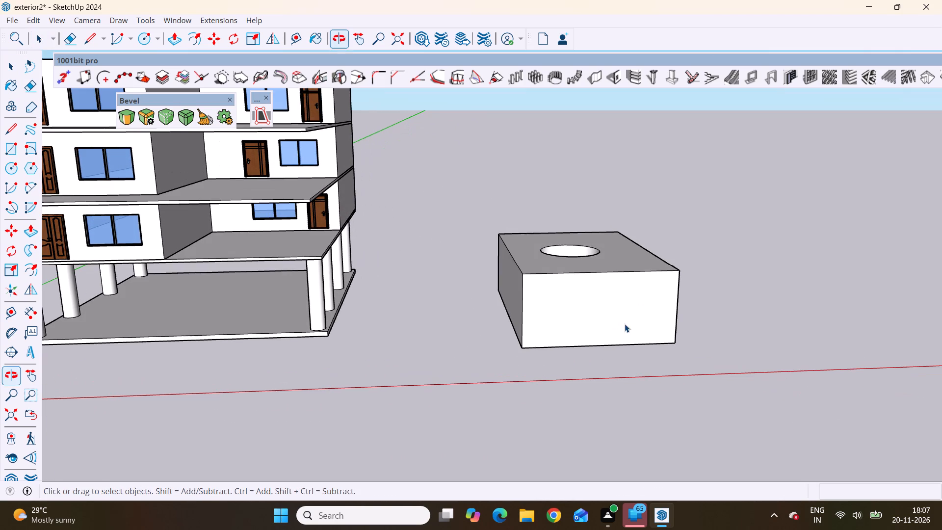
click(619, 318)
scroll(574, 313, up, 3)
key(c)
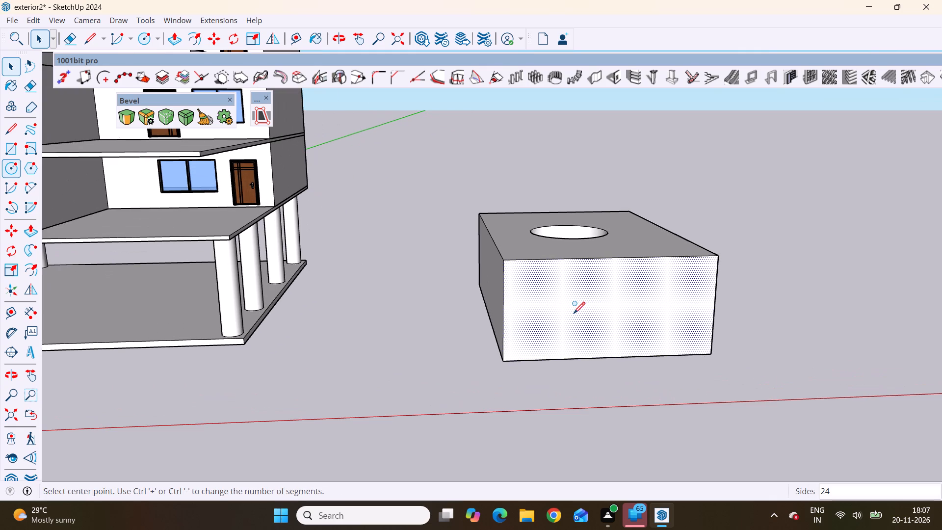
scroll(574, 313, down, 4)
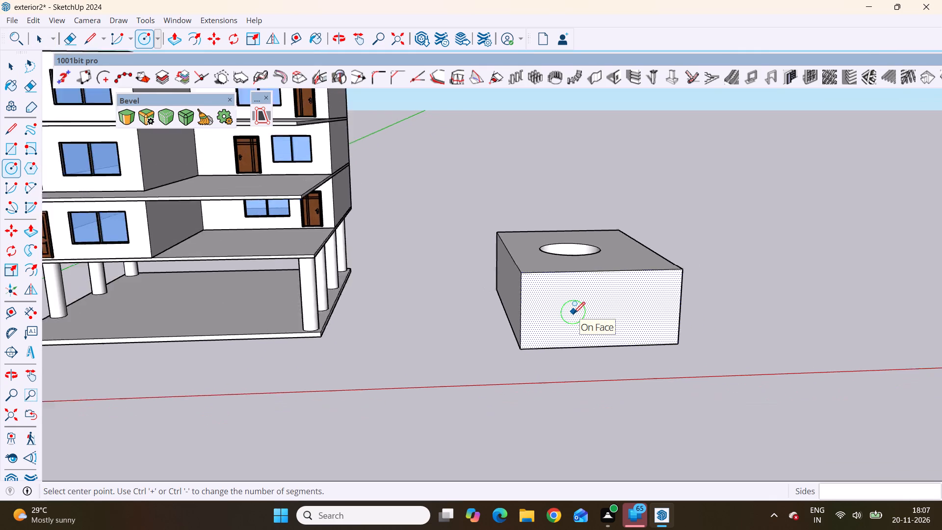
scroll(574, 313, down, 2)
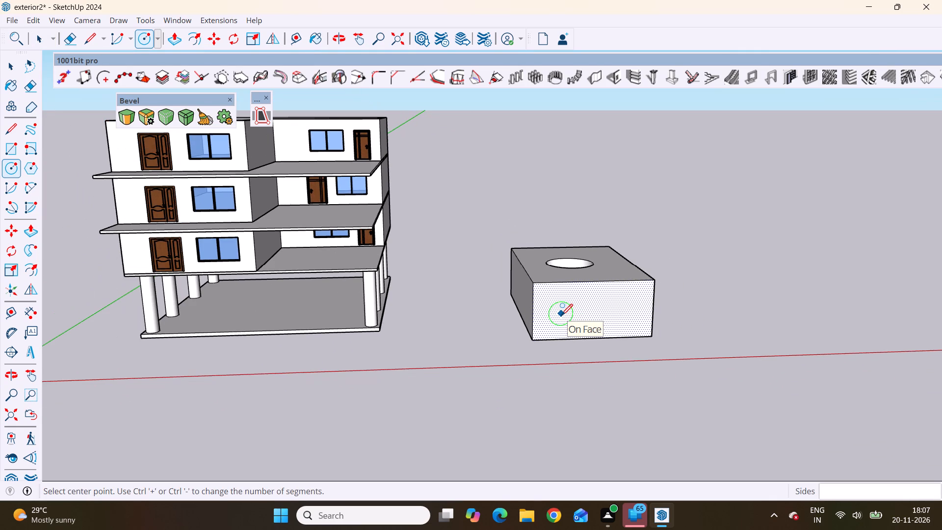
scroll(603, 307, up, 8)
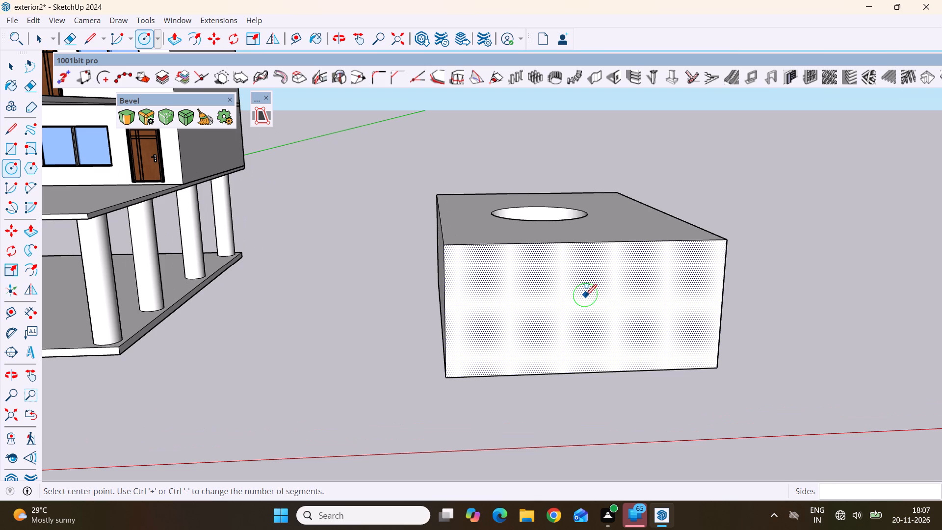
click(577, 307)
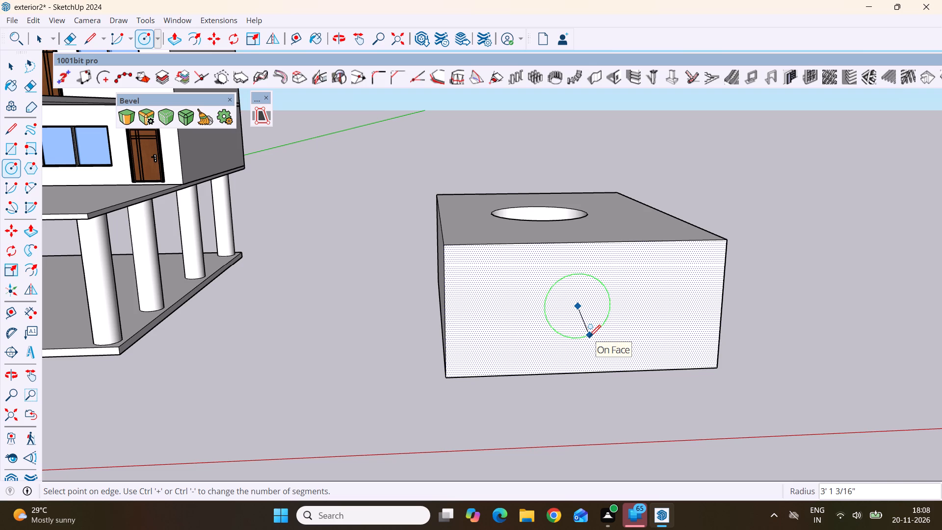
click(590, 336)
scroll(453, 315, down, 5)
key(space)
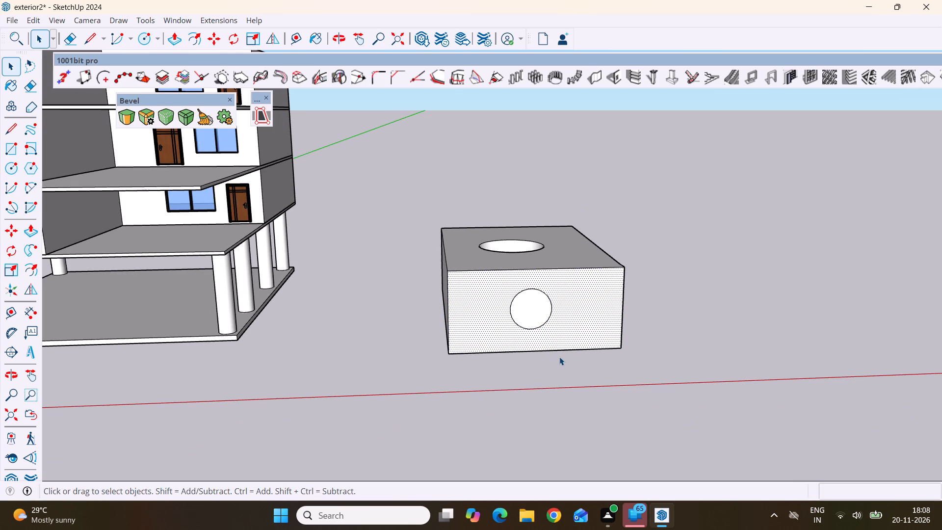
Push/Pull the circle on the box's front face about 9' 10 1/2" inward to cut a round hole.
scroll(562, 307, up, 4)
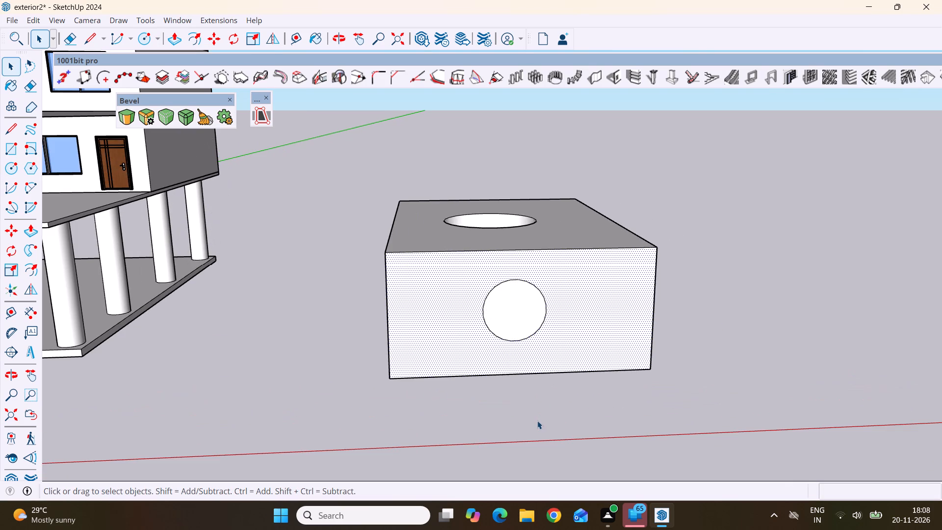
click(537, 421)
click(516, 314)
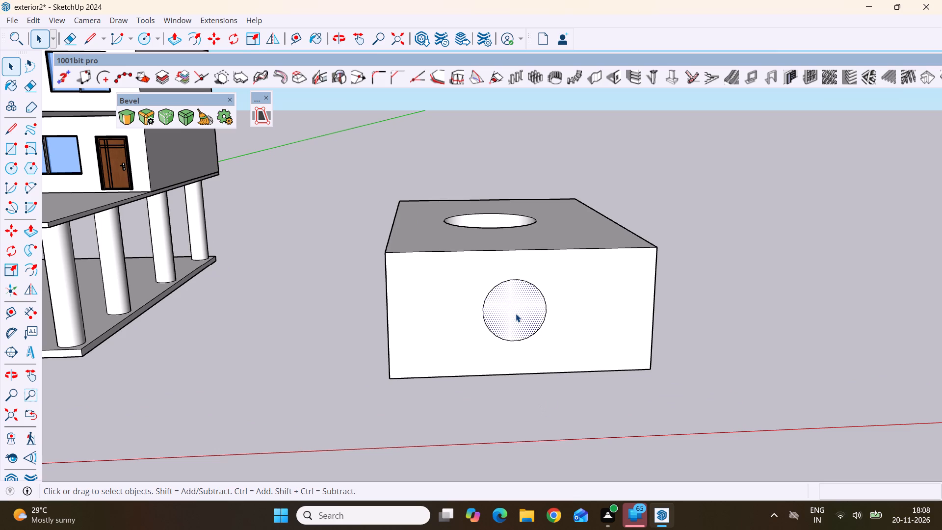
scroll(516, 314, down, 4)
scroll(516, 314, up, 4)
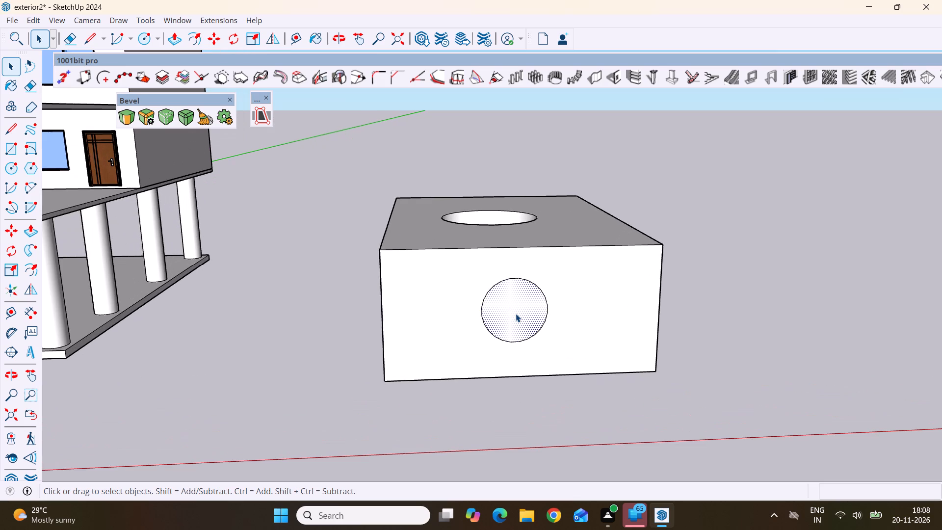
scroll(516, 314, up, 1)
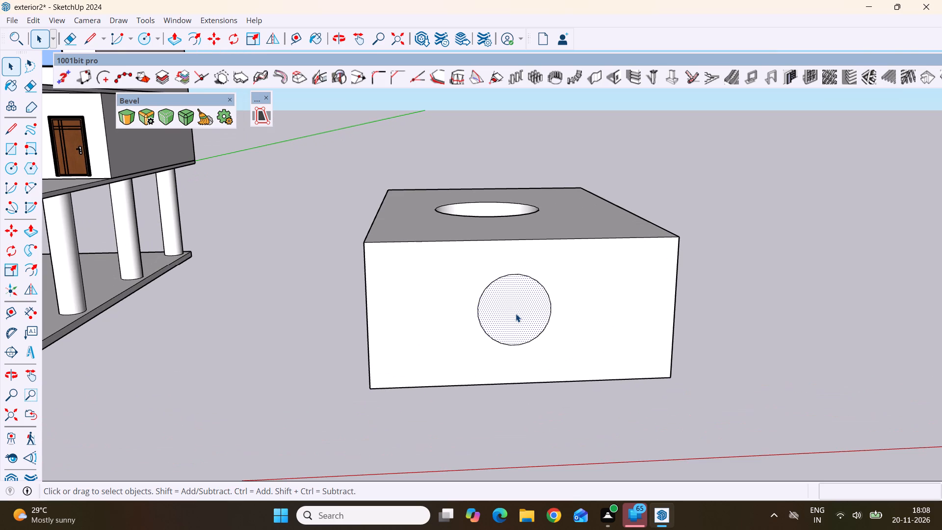
click(516, 313)
double_click(516, 312)
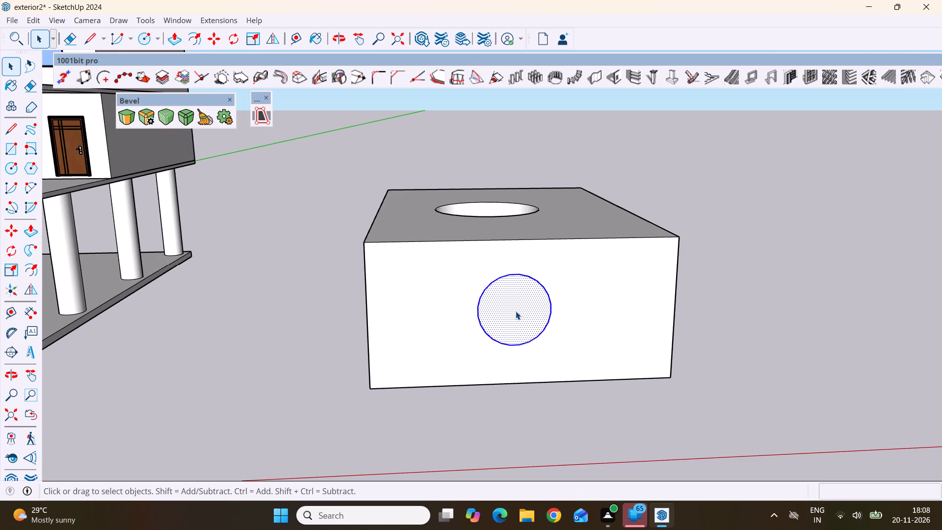
click(516, 311)
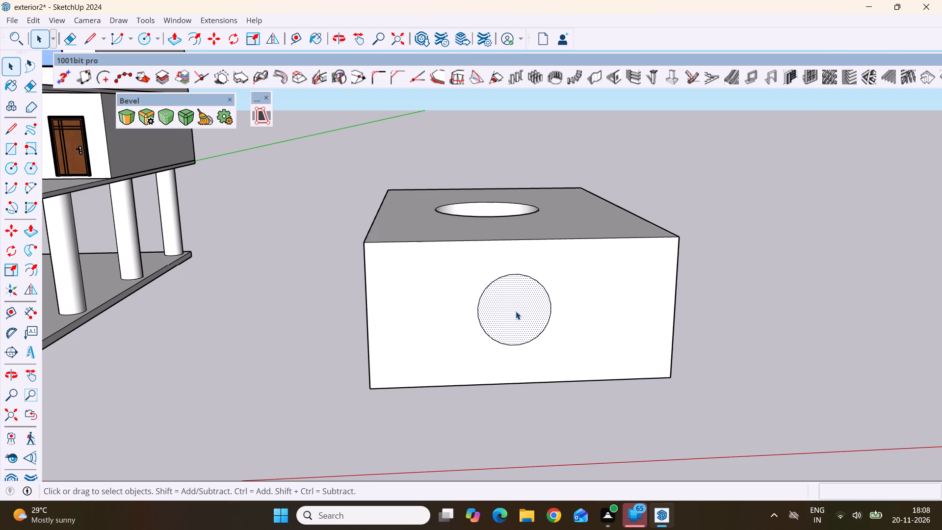
scroll(516, 311, up, 3)
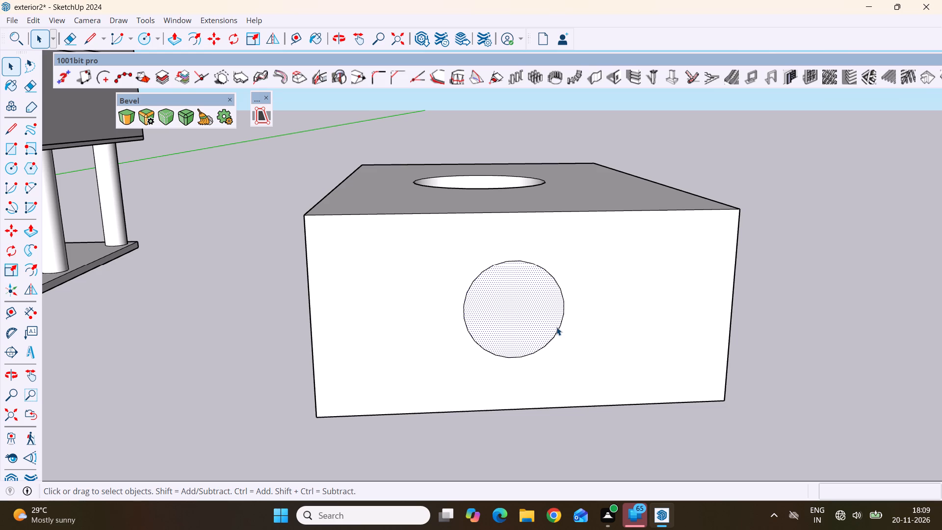
scroll(556, 327, down, 4)
scroll(645, 331, down, 1)
middle_drag(645, 331, 628, 359)
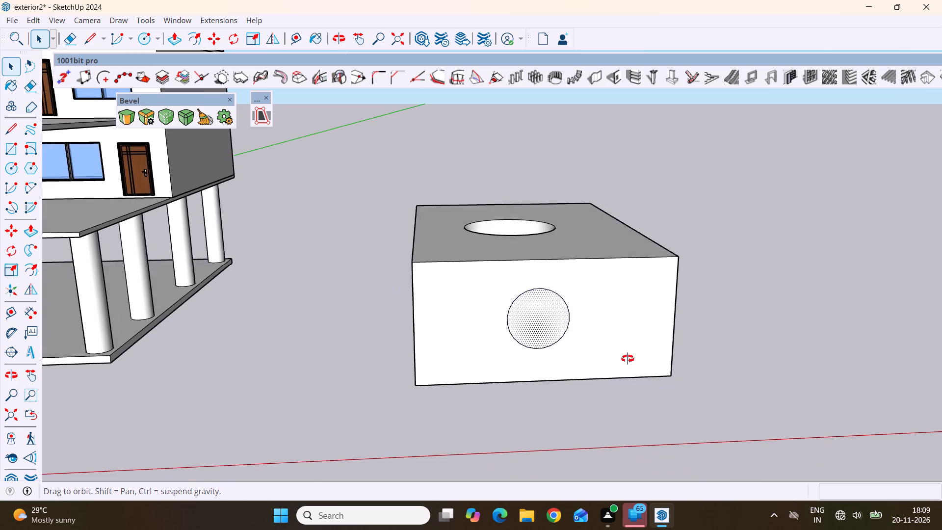
middle_drag(628, 359, 611, 413)
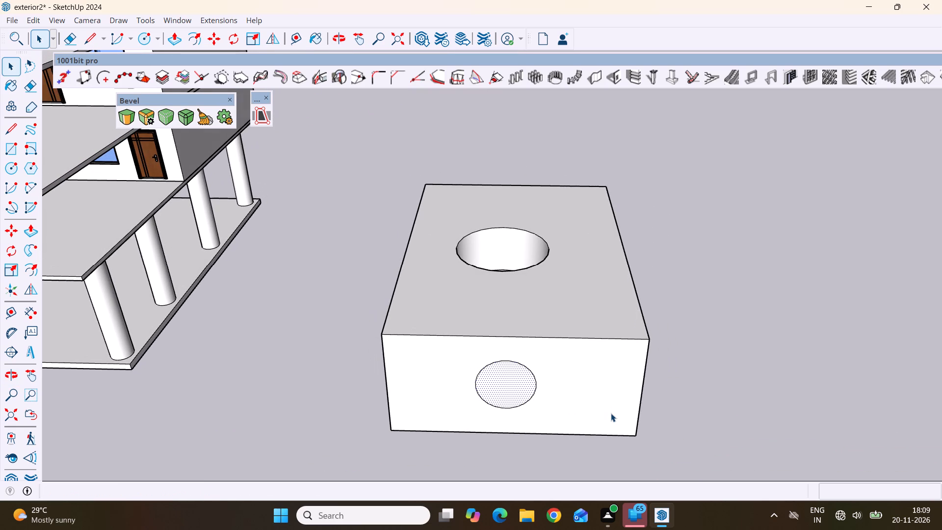
scroll(611, 413, up, 2)
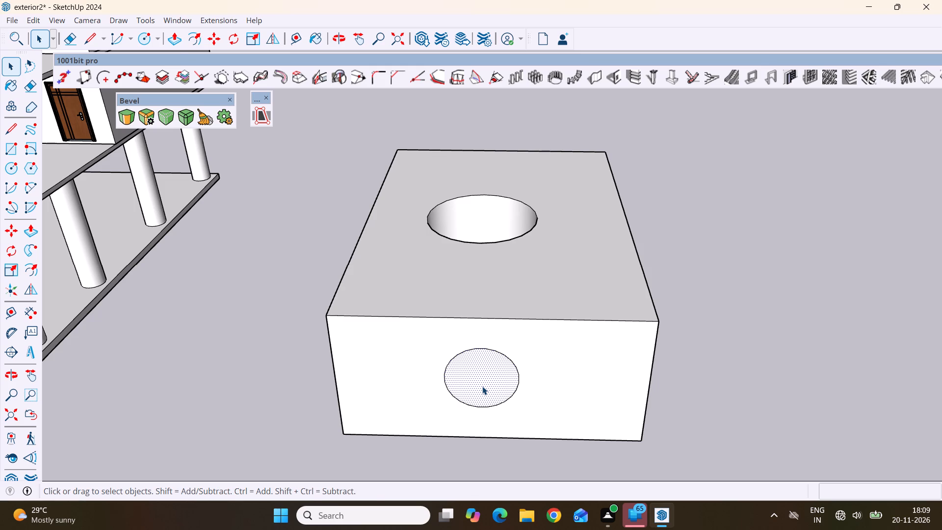
key(p)
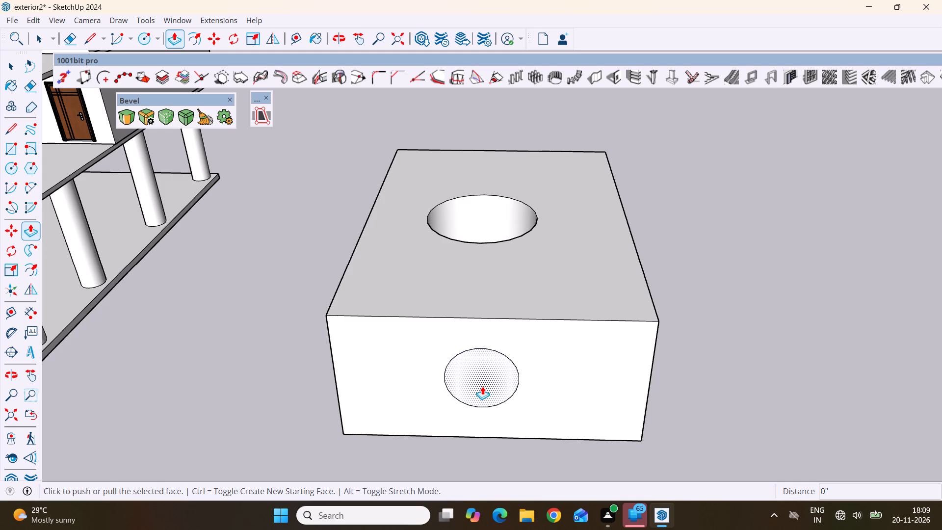
click(482, 385)
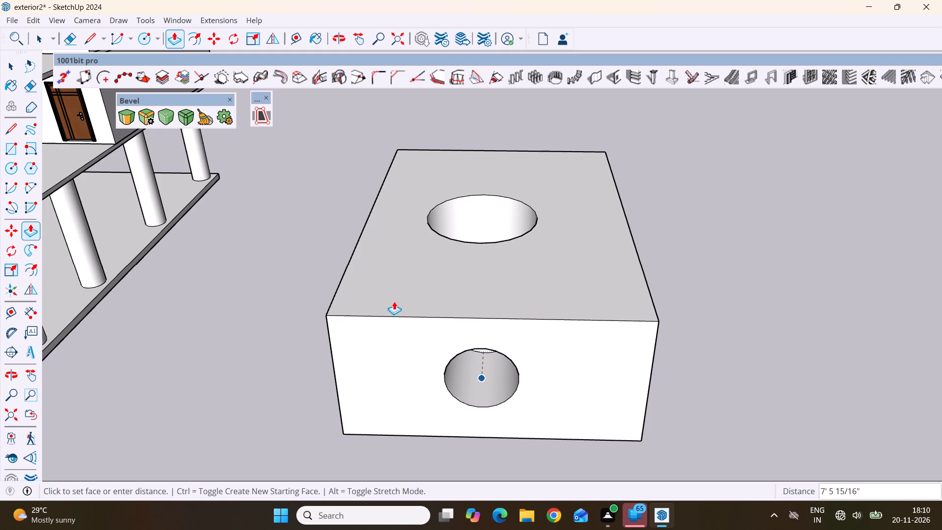
middle_drag(345, 265, 543, 529)
scroll(467, 452, up, 1)
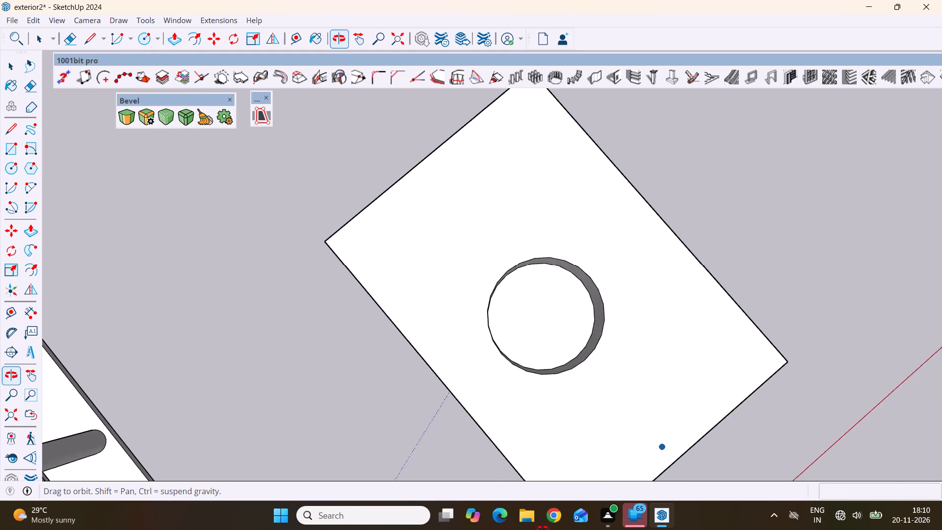
middle_drag(543, 529, 405, 264)
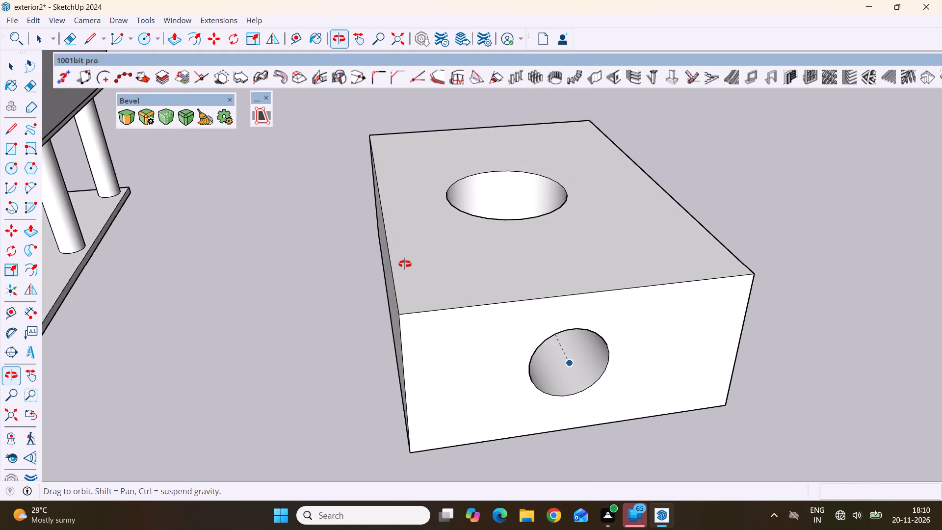
middle_drag(405, 264, 621, 339)
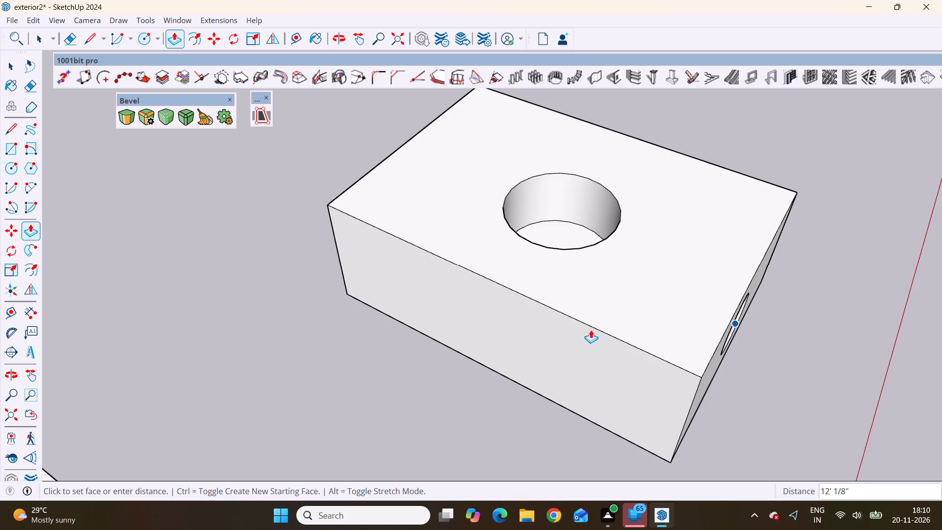
scroll(590, 329, down, 7)
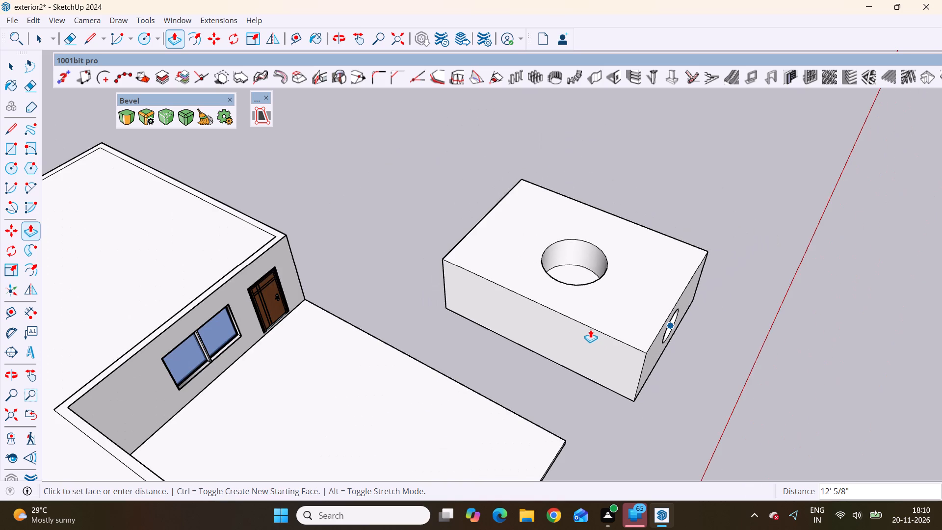
scroll(590, 329, up, 3)
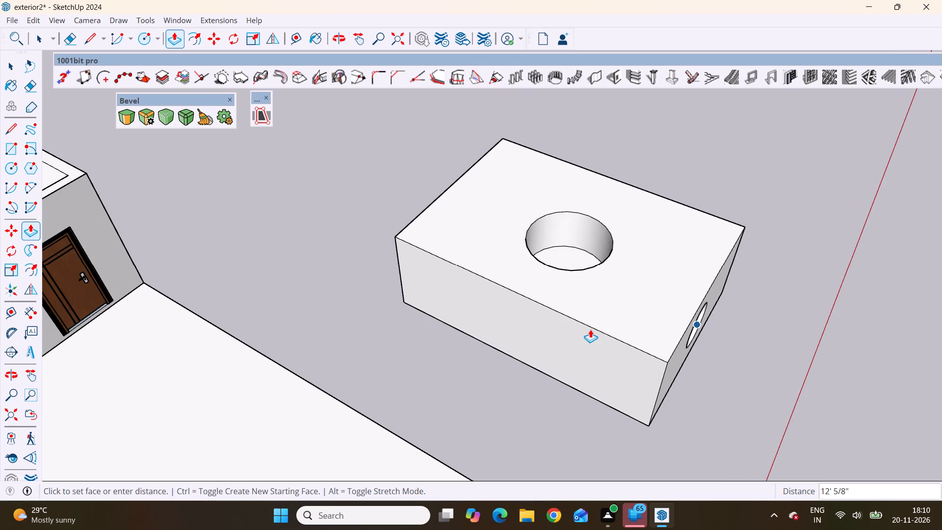
scroll(590, 329, down, 4)
scroll(585, 382, down, 3)
middle_drag(677, 396, 306, 232)
scroll(322, 262, down, 6)
middle_drag(482, 336, 470, 377)
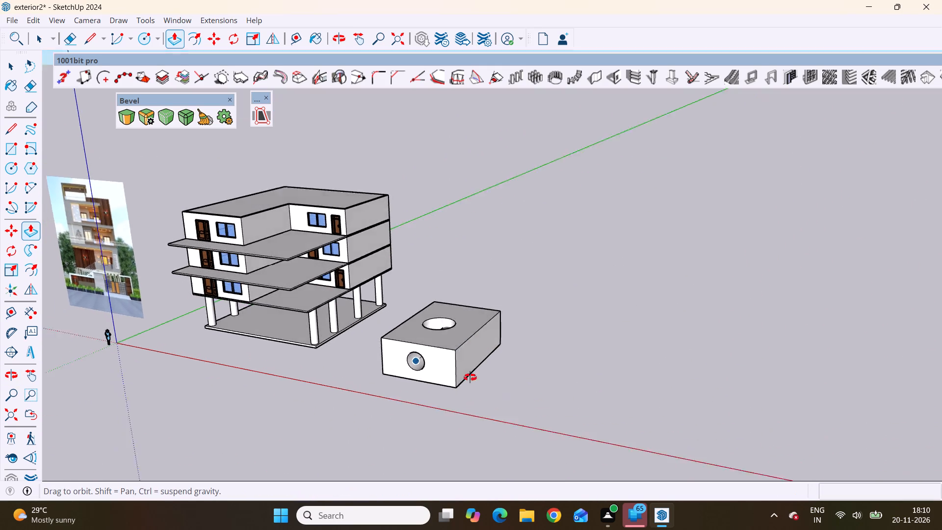
middle_drag(470, 377, 374, 476)
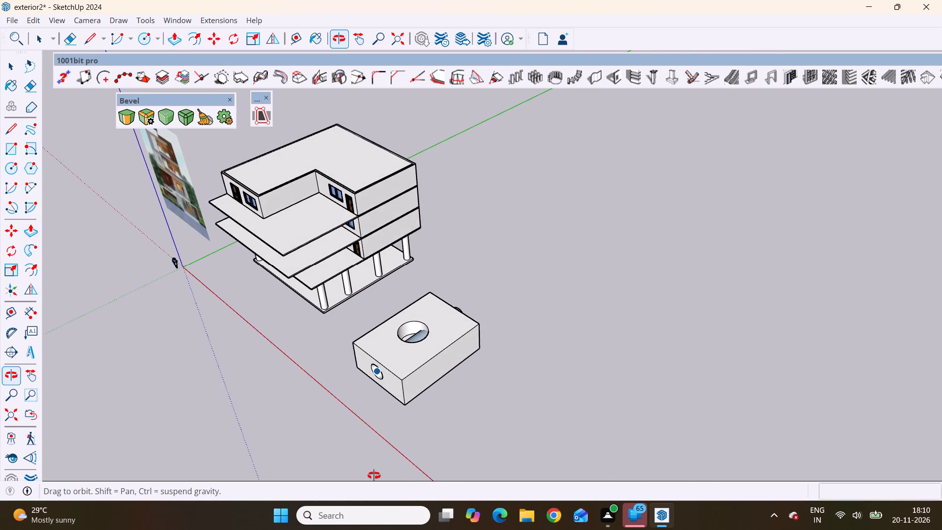
middle_drag(374, 476, 374, 476)
scroll(399, 356, up, 9)
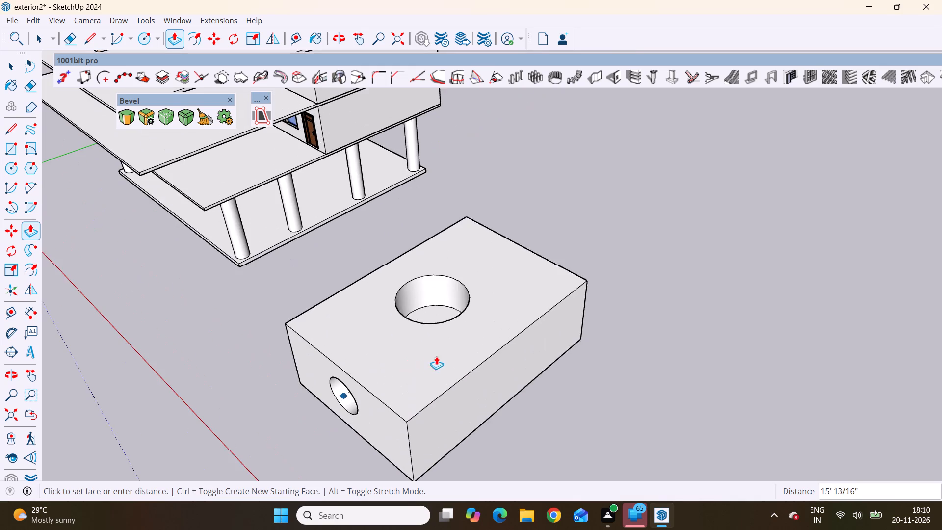
middle_drag(436, 356, 391, 421)
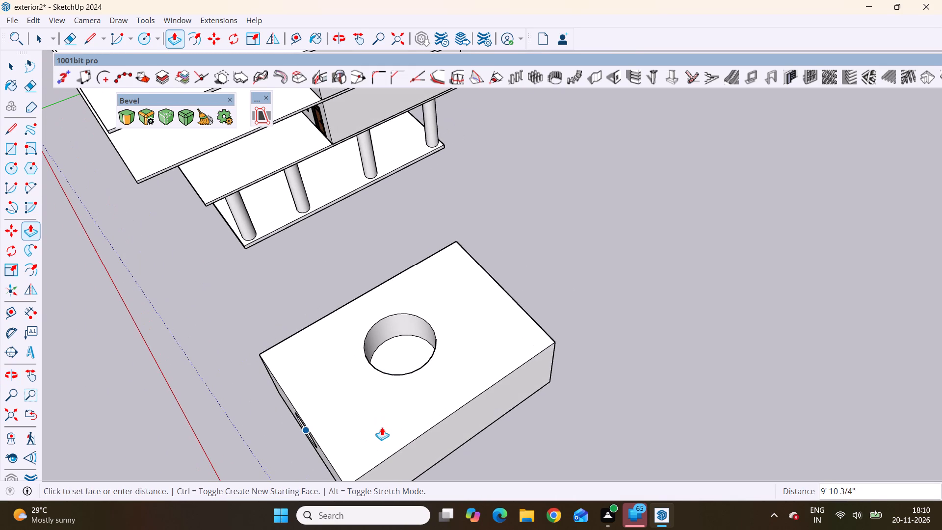
click(382, 426)
Examine the box's round front hole and how it meets the round hole in the top.
scroll(472, 351, down, 10)
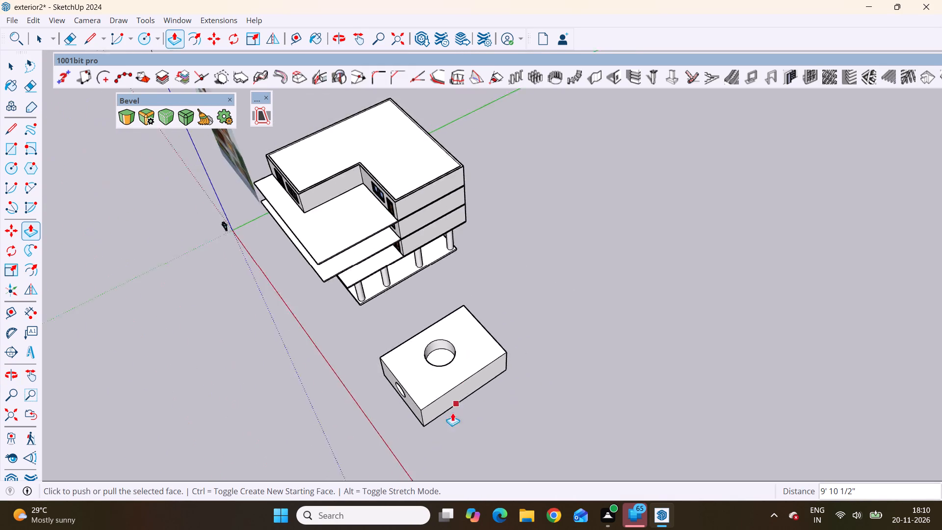
scroll(452, 413, down, 1)
middle_drag(426, 433, 644, 328)
scroll(499, 311, down, 8)
middle_drag(561, 382, 607, 300)
scroll(576, 318, up, 6)
scroll(531, 340, up, 10)
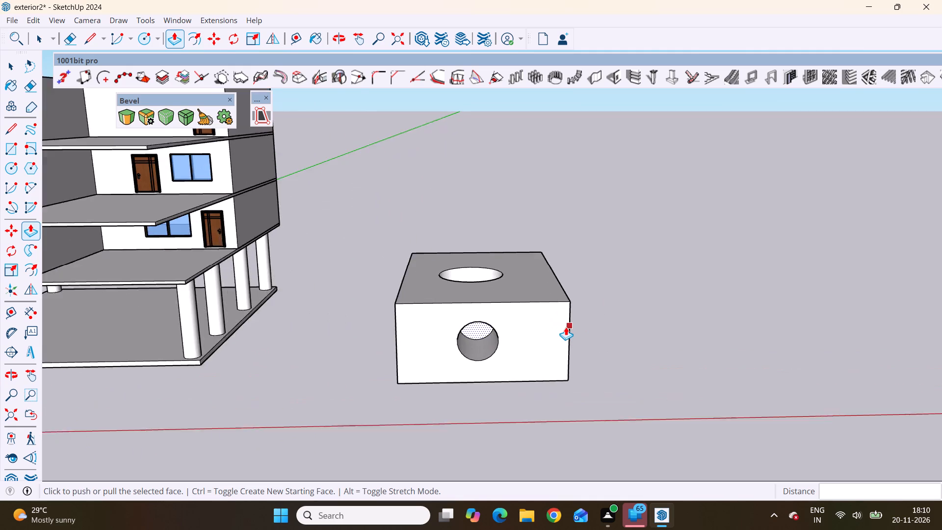
scroll(566, 327, up, 2)
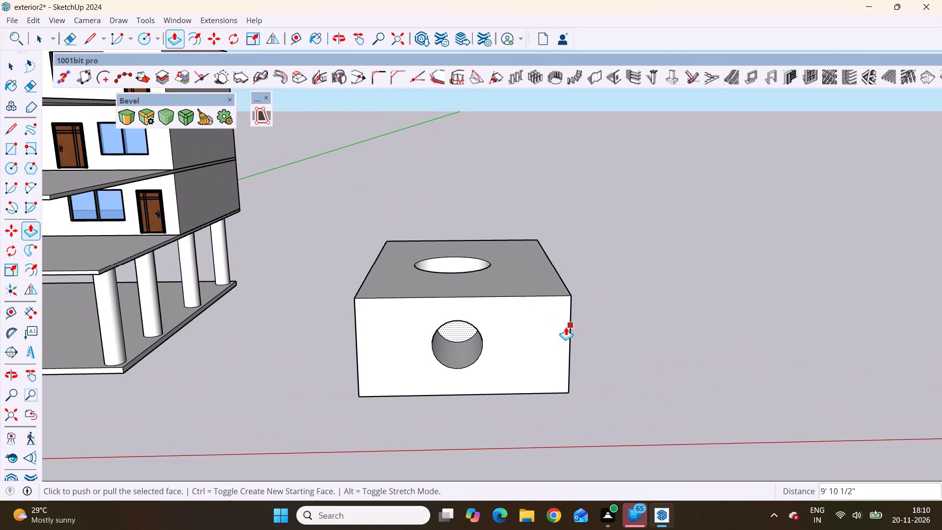
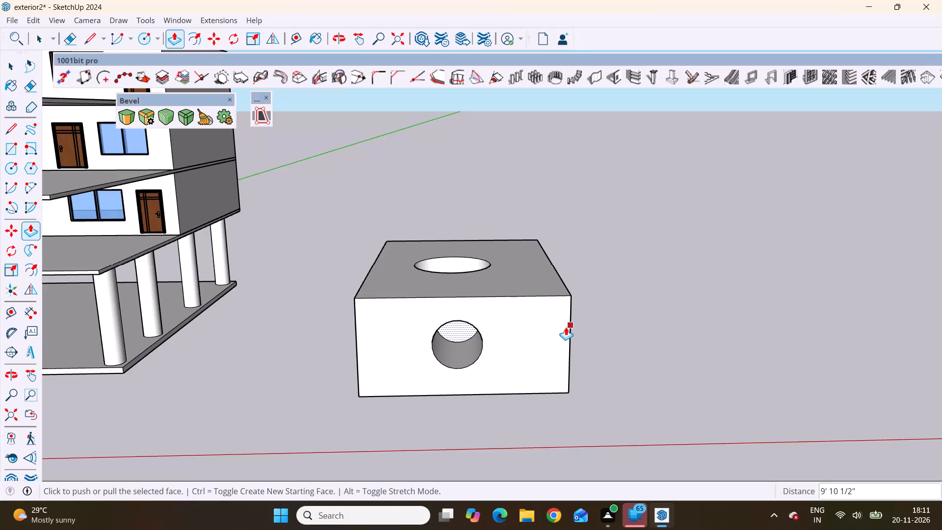
Draw a circle of about 3' 2" radius on the box's blank side face opposite the existing side hole.
scroll(491, 337, down, 5)
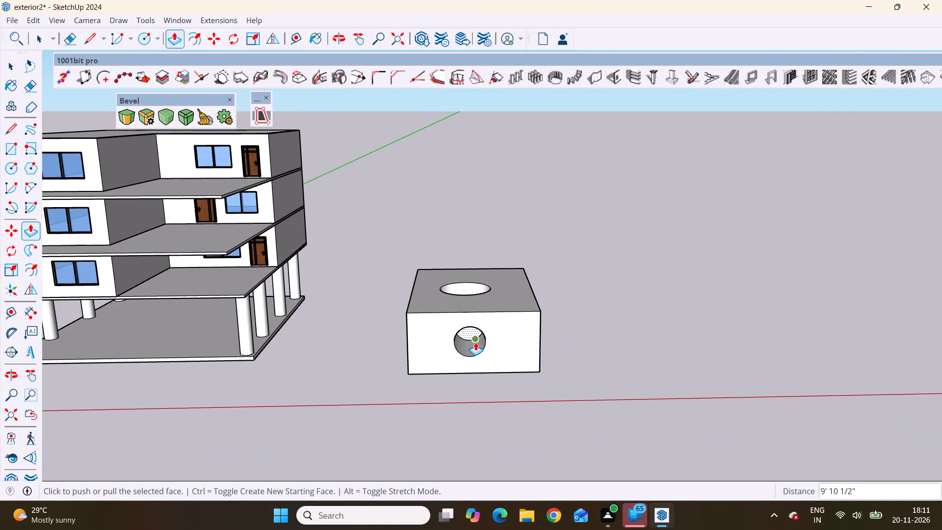
scroll(446, 343, down, 5)
middle_drag(626, 348, 149, 429)
middle_drag(523, 310, 294, 307)
scroll(439, 279, up, 6)
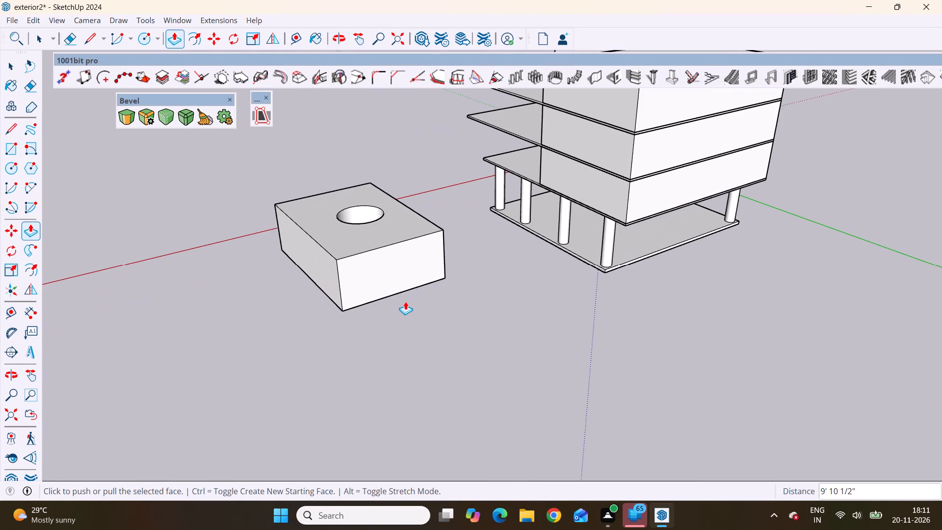
key(space)
click(382, 277)
scroll(382, 277, up, 3)
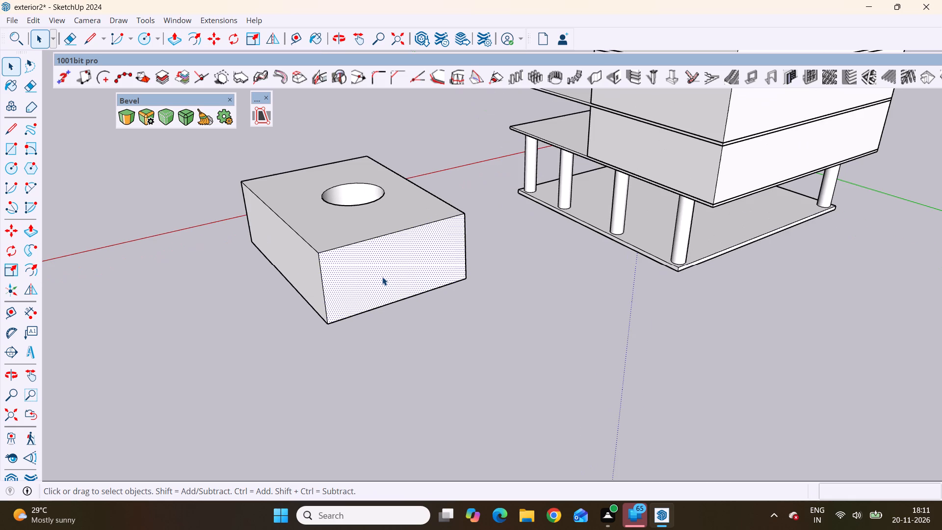
key(c)
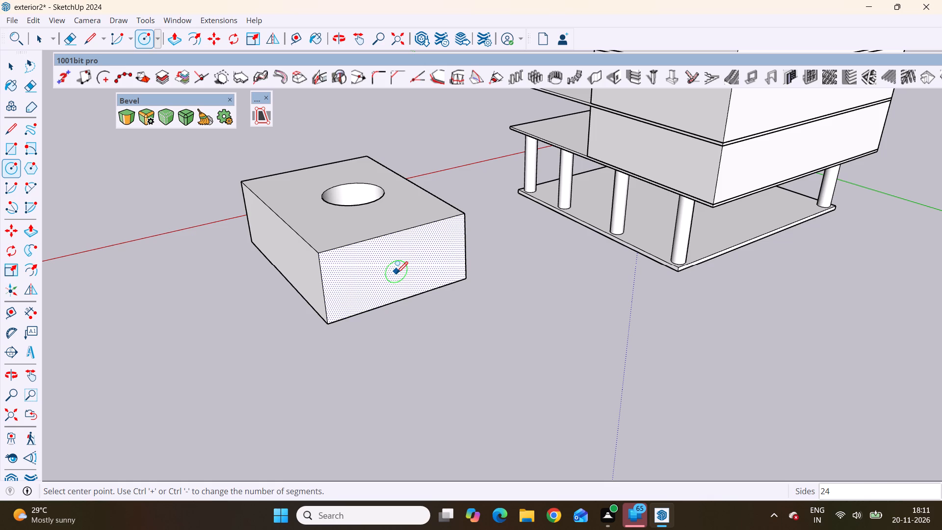
scroll(396, 272, up, 4)
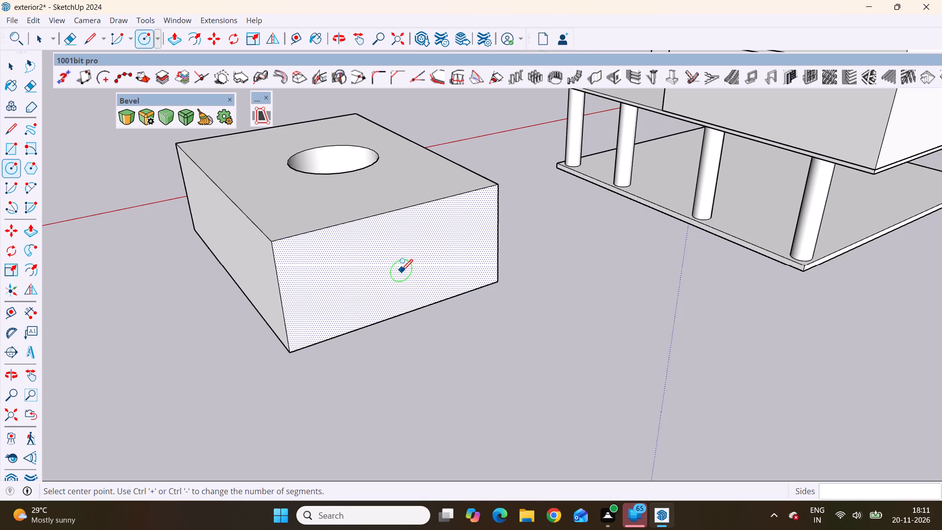
click(397, 267)
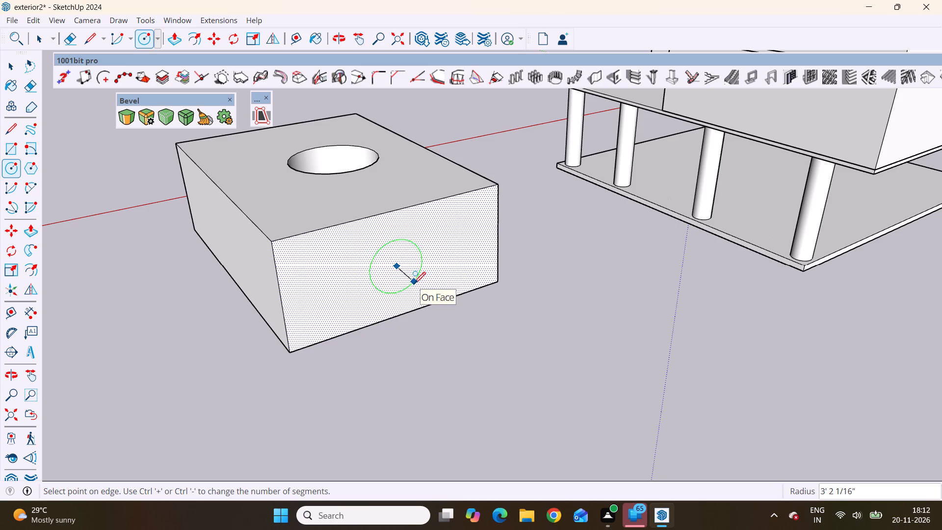
click(415, 283)
key(space)
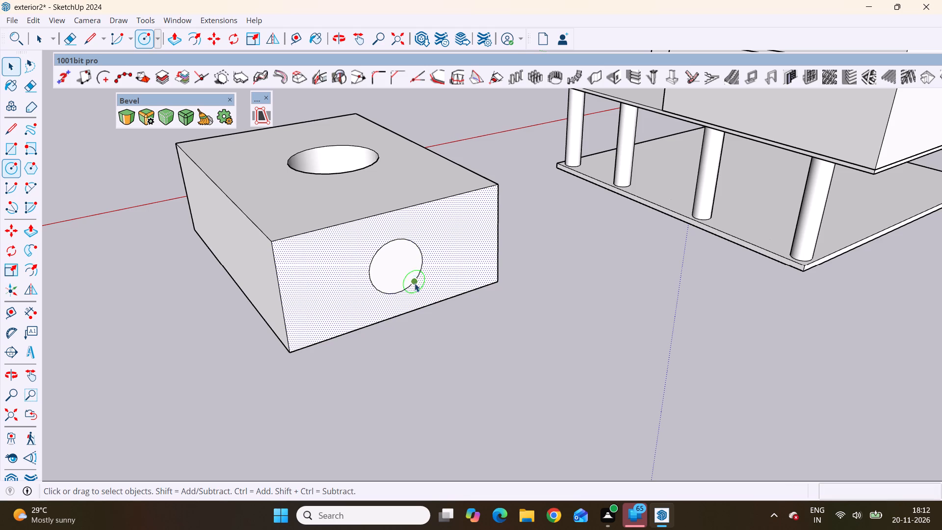
Push the new circle inward with Push/Pull to cut a round hole into that side of the box.
click(396, 270)
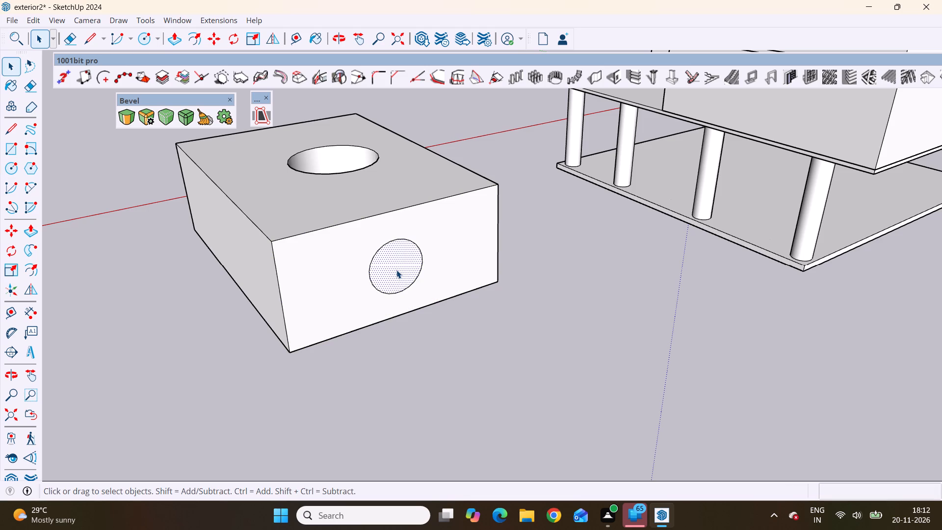
key(p)
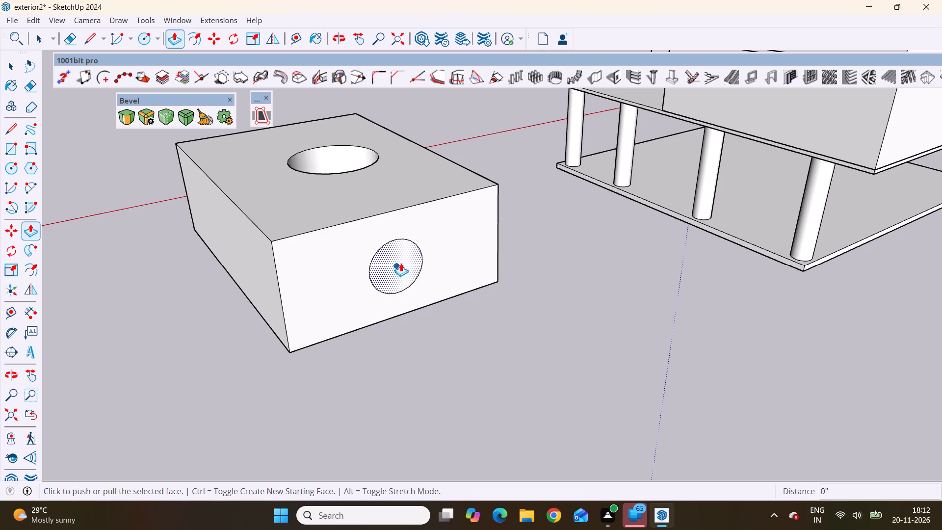
click(401, 261)
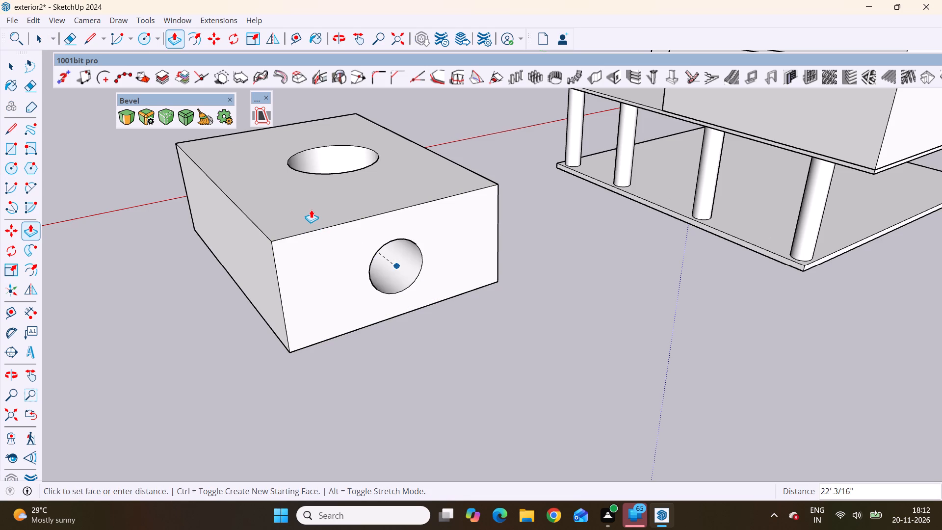
middle_drag(311, 209, 553, 369)
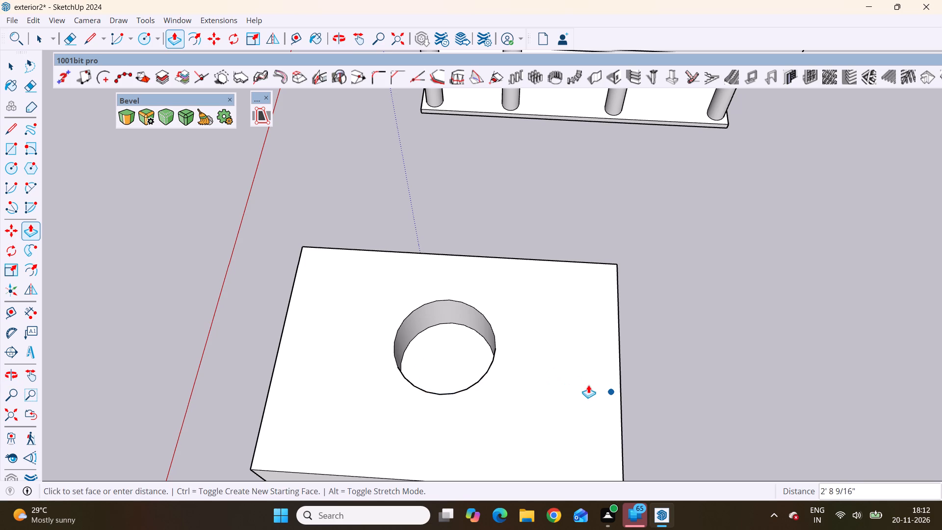
click(541, 377)
Draw a circle of about 3' 5" radius near the middle of the box's blank side face that looks away from the building.
scroll(418, 291, down, 6)
middle_drag(527, 357, 231, 234)
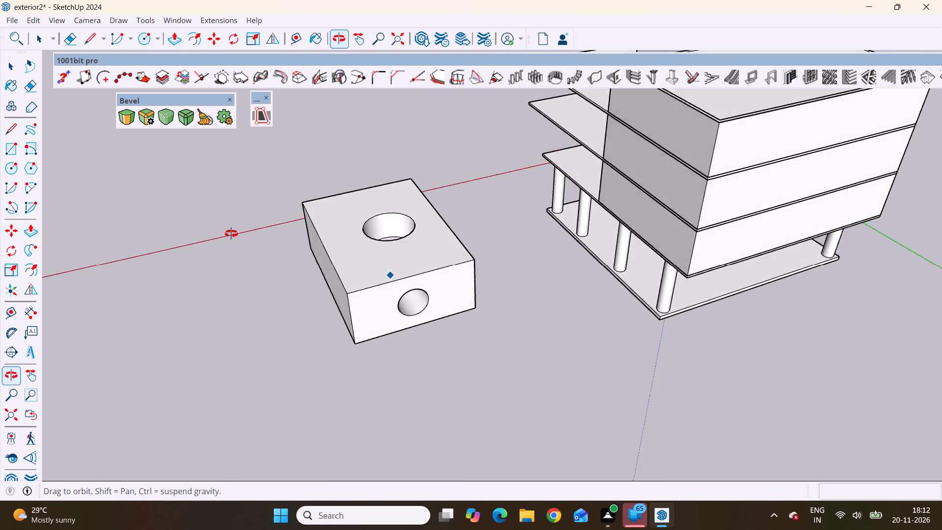
middle_drag(231, 234, 528, 132)
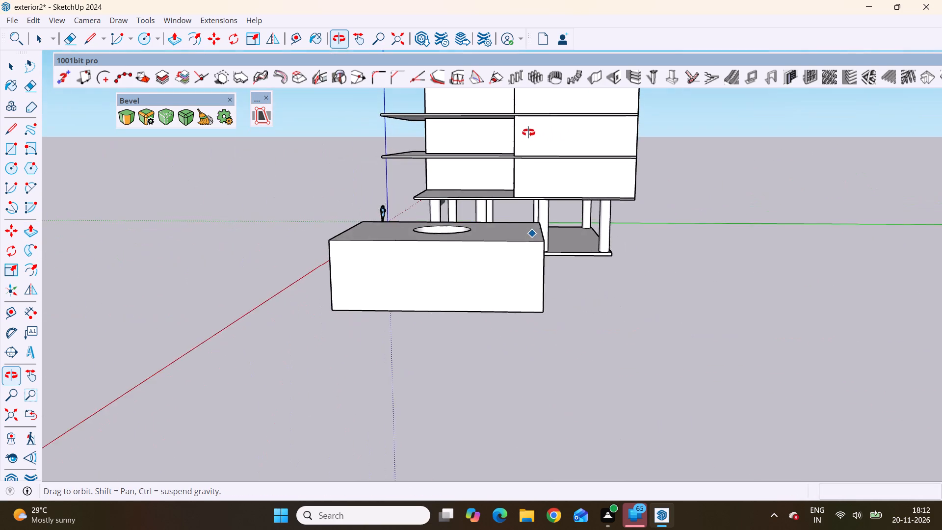
middle_drag(528, 132, 540, 135)
scroll(386, 261, up, 2)
middle_drag(445, 347, 468, 353)
key(space)
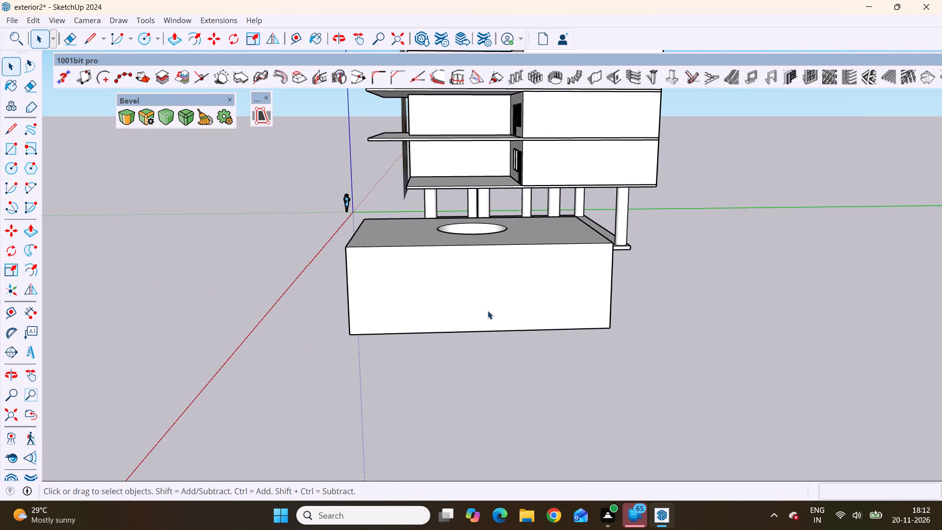
click(481, 302)
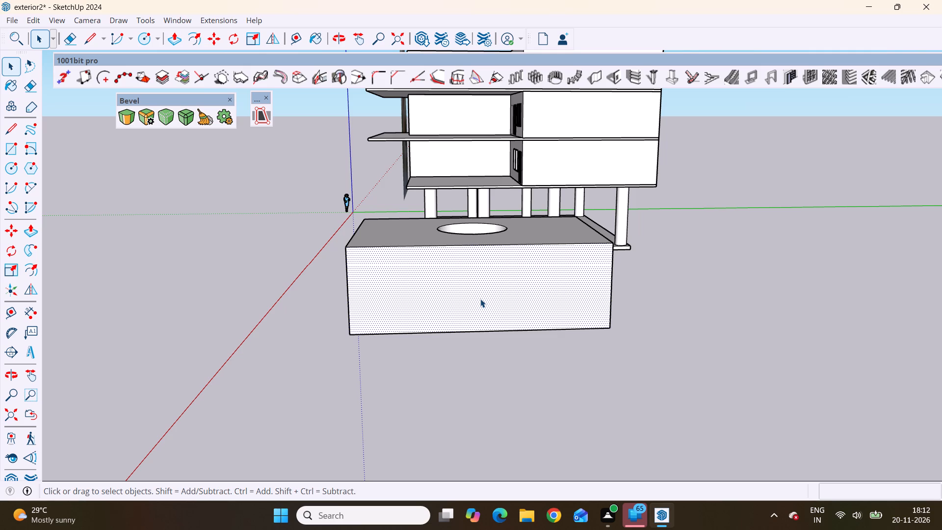
click(480, 299)
key(c)
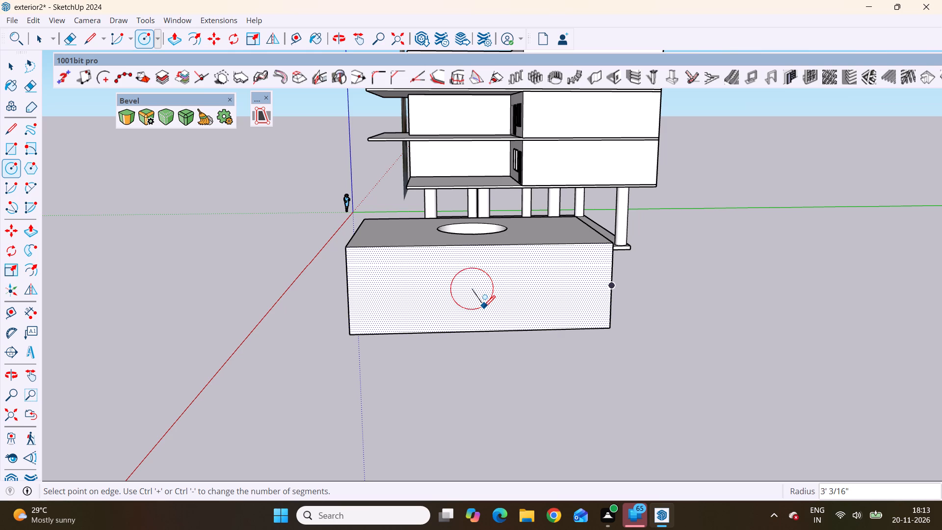
click(486, 309)
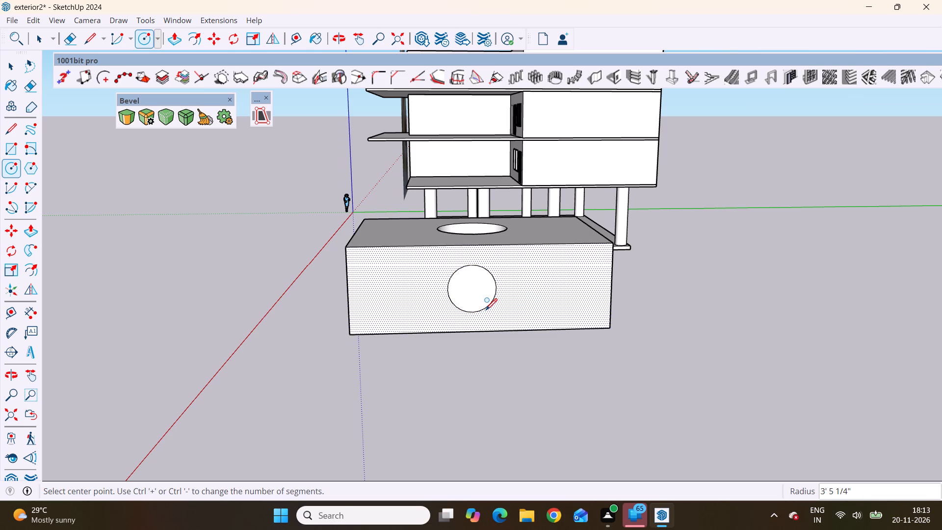
scroll(413, 381, down, 2)
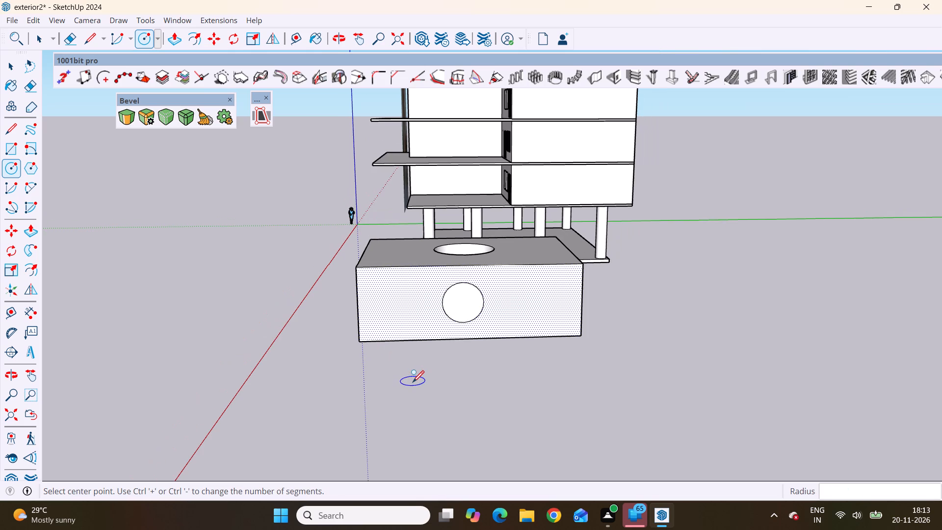
key(space)
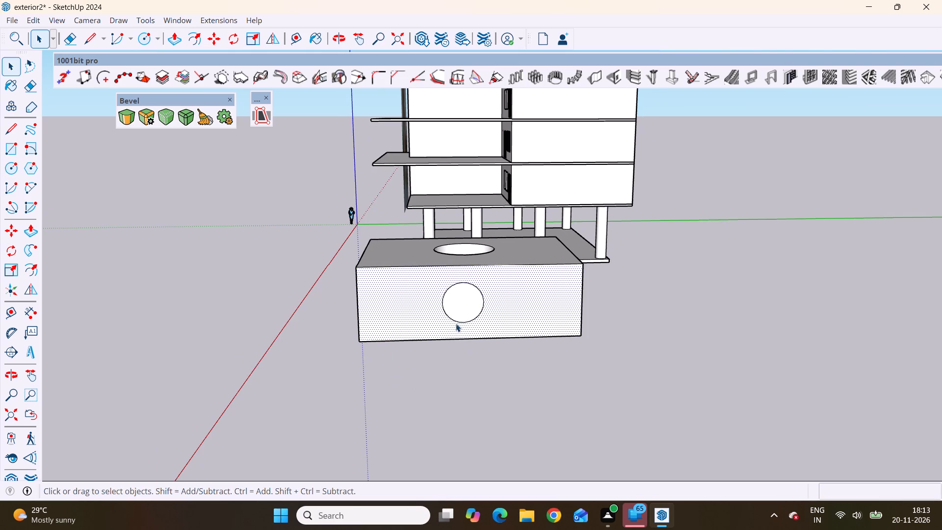
Push that circle inward about 6' 10" to cut a round hole in the side facing away from the building.
click(458, 308)
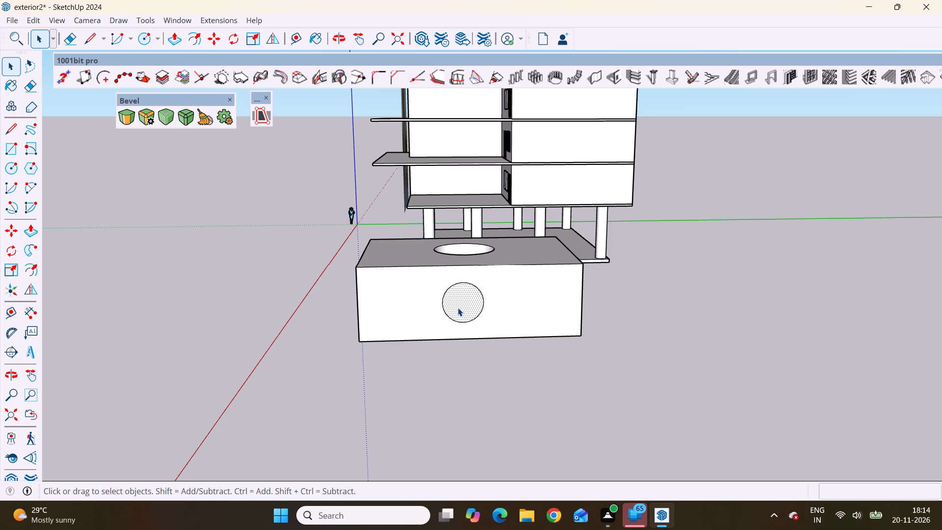
scroll(458, 308, up, 1)
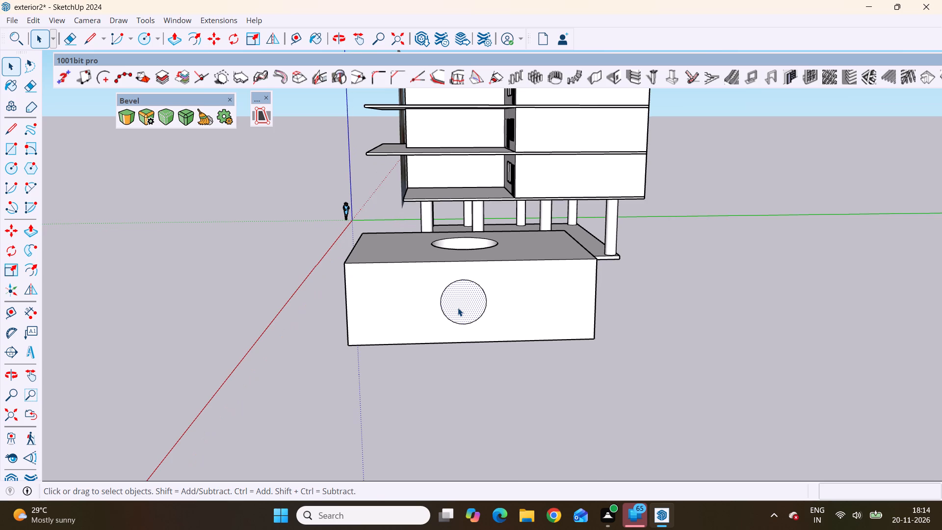
key(p)
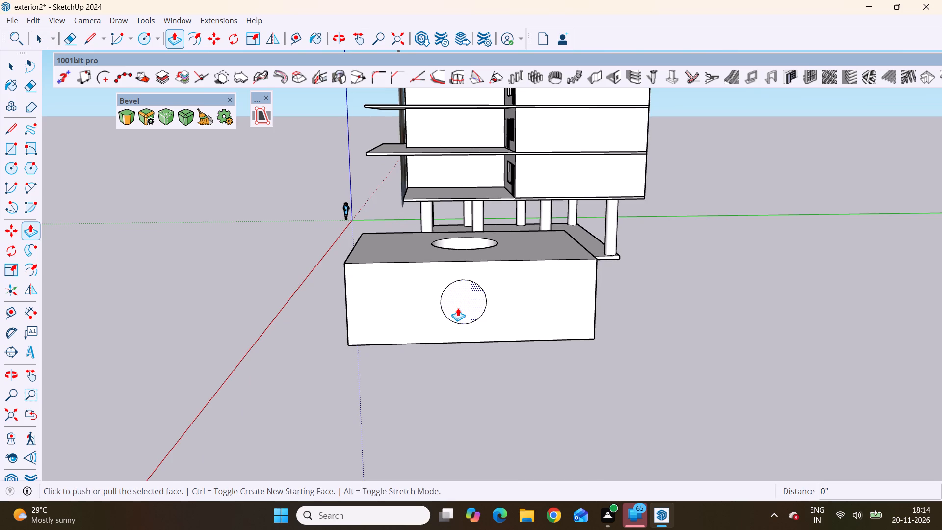
click(466, 300)
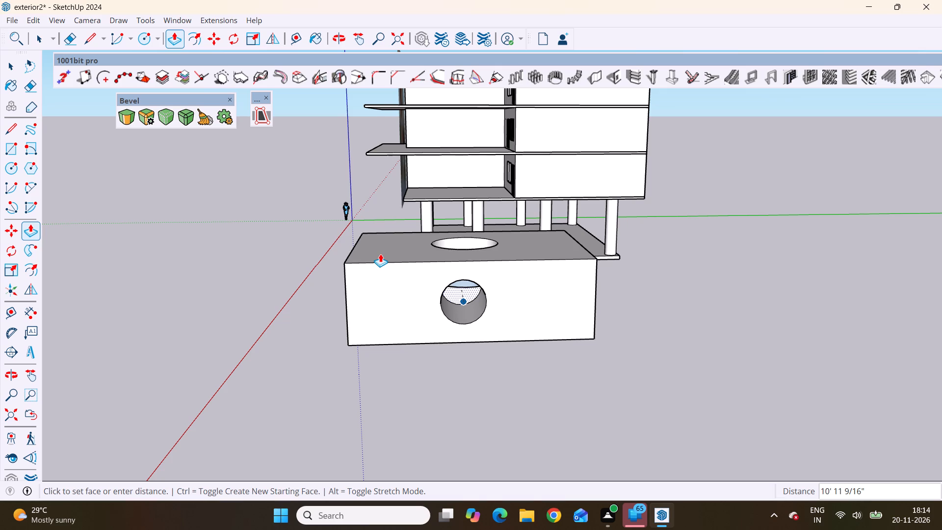
scroll(380, 254, down, 3)
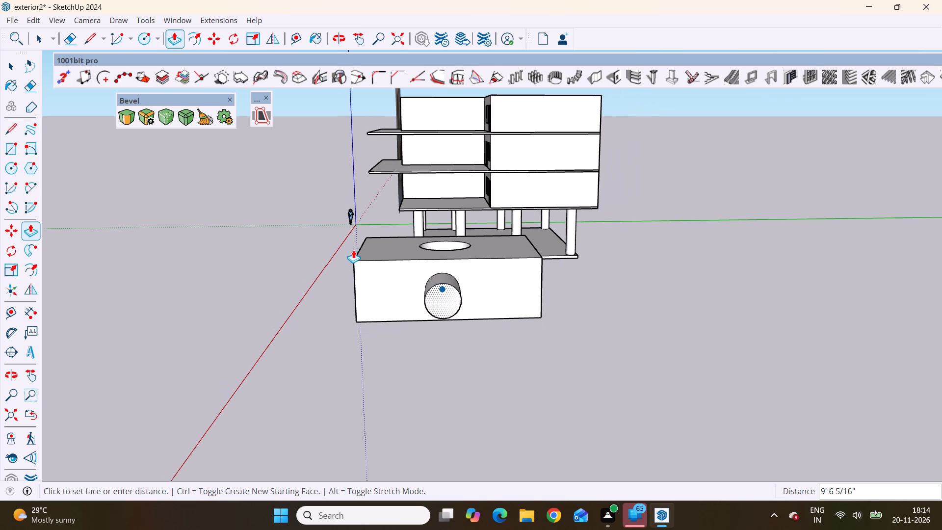
middle_drag(353, 249, 699, 434)
scroll(703, 327, up, 3)
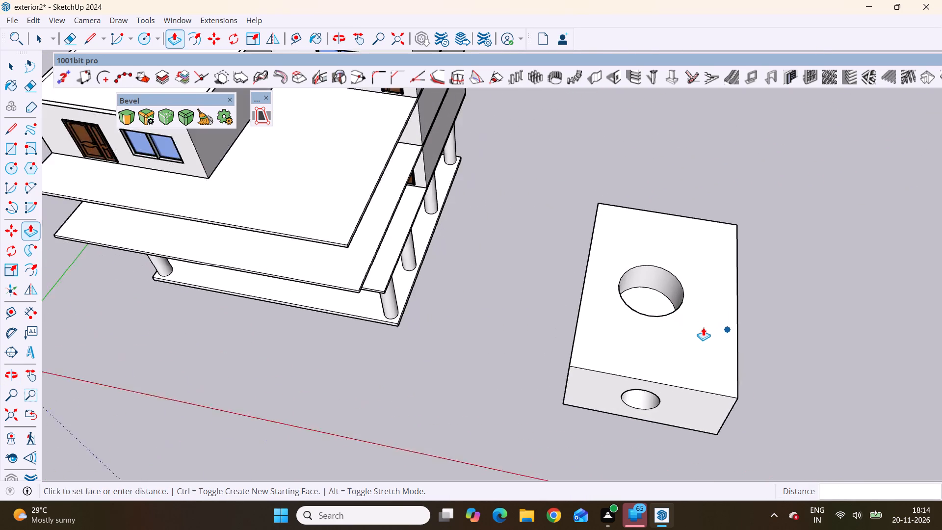
scroll(703, 327, up, 2)
click(686, 327)
Draw a circle of about 2' 6" radius on the box's remaining blank side face, the one facing the building.
scroll(580, 321, down, 5)
middle_drag(620, 330, 656, 328)
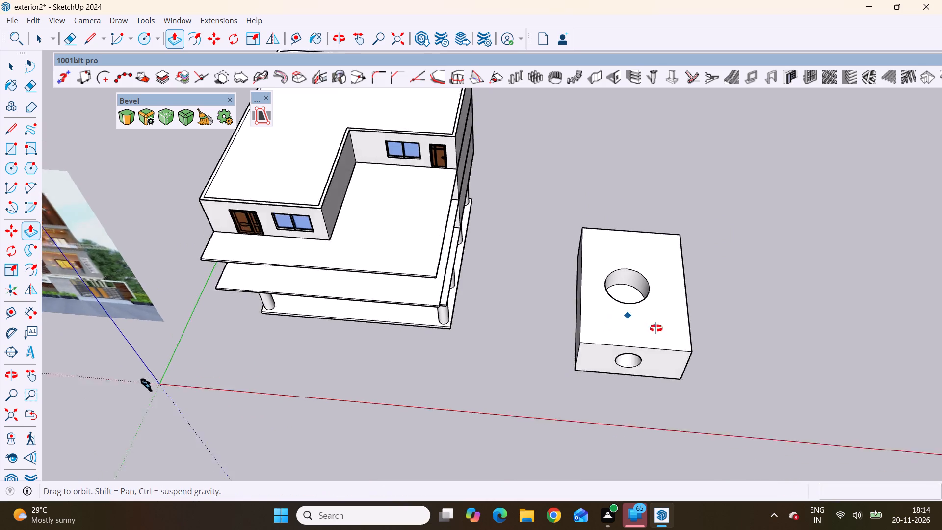
middle_drag(656, 328, 829, 358)
scroll(480, 285, up, 1)
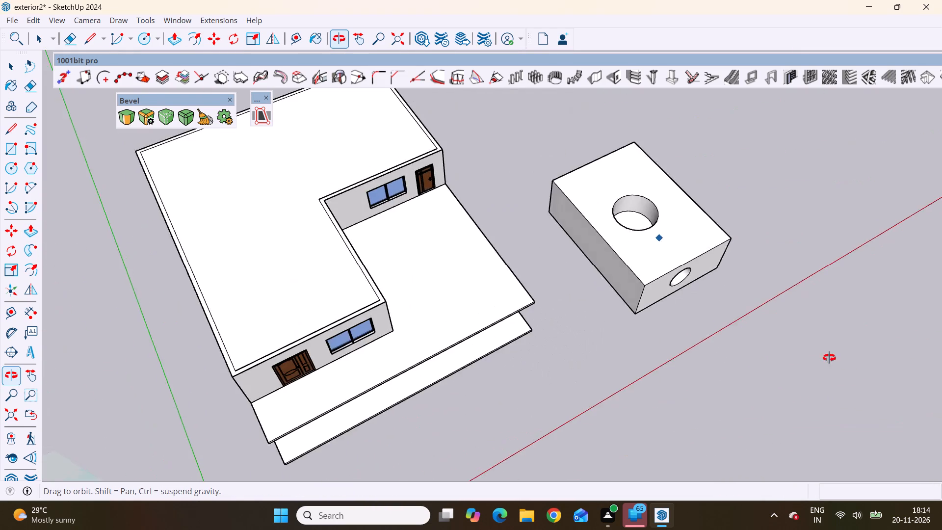
middle_drag(829, 358, 852, 333)
scroll(619, 254, up, 8)
scroll(561, 252, up, 4)
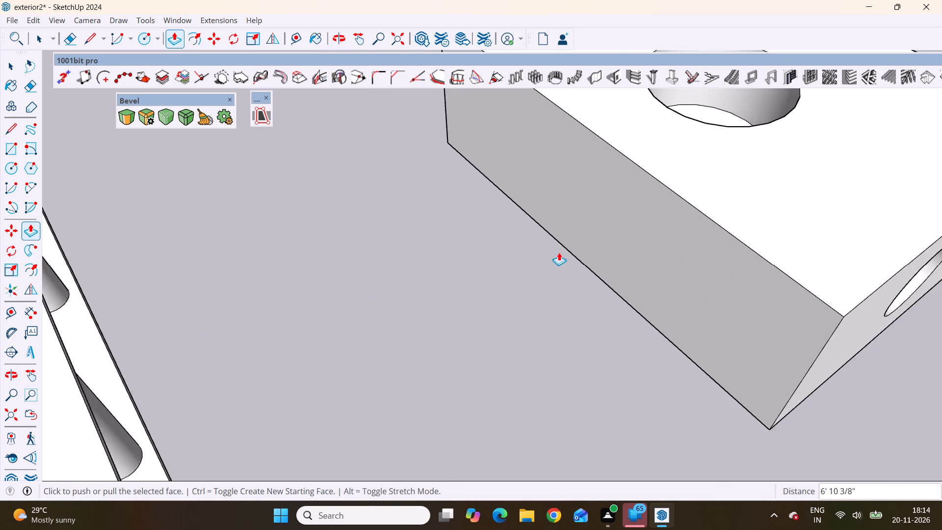
scroll(559, 252, down, 7)
scroll(541, 273, up, 3)
key(space)
click(572, 223)
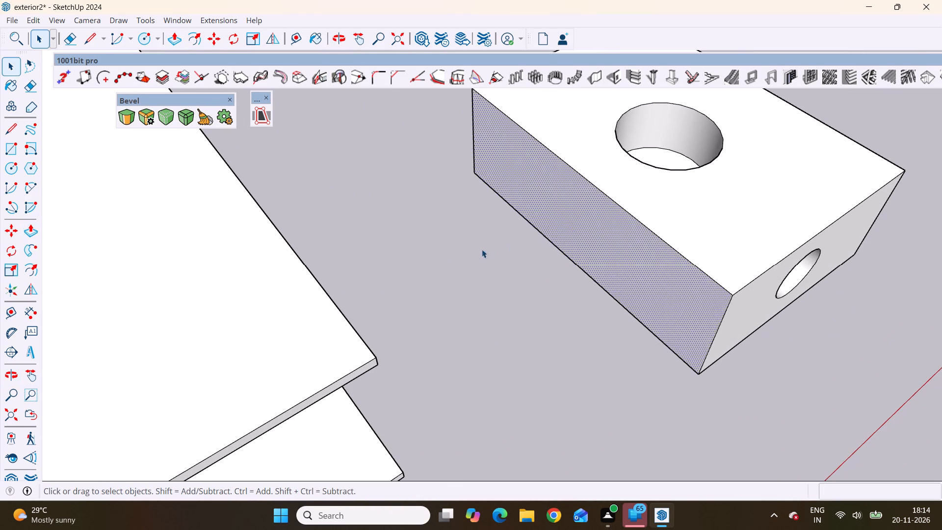
scroll(475, 253, up, 1)
scroll(459, 268, down, 4)
middle_drag(492, 298, 517, 272)
scroll(545, 233, up, 3)
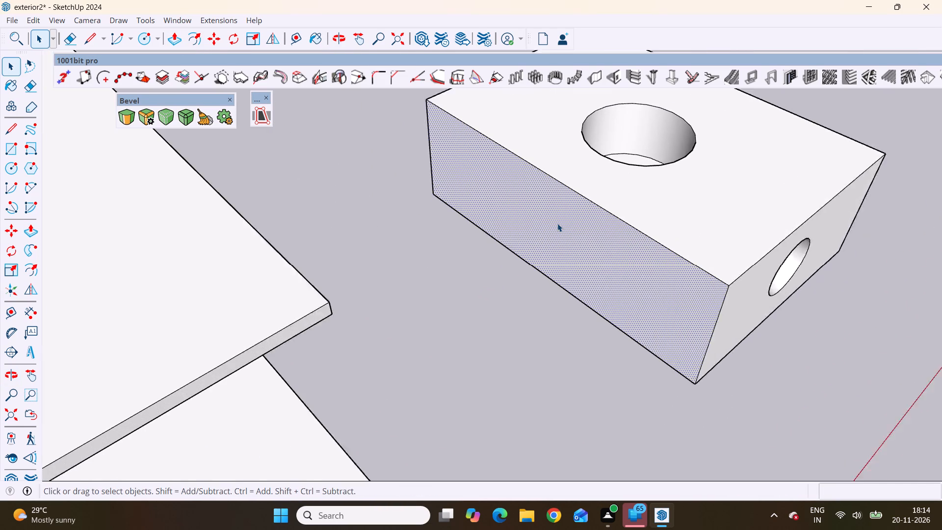
scroll(557, 223, up, 1)
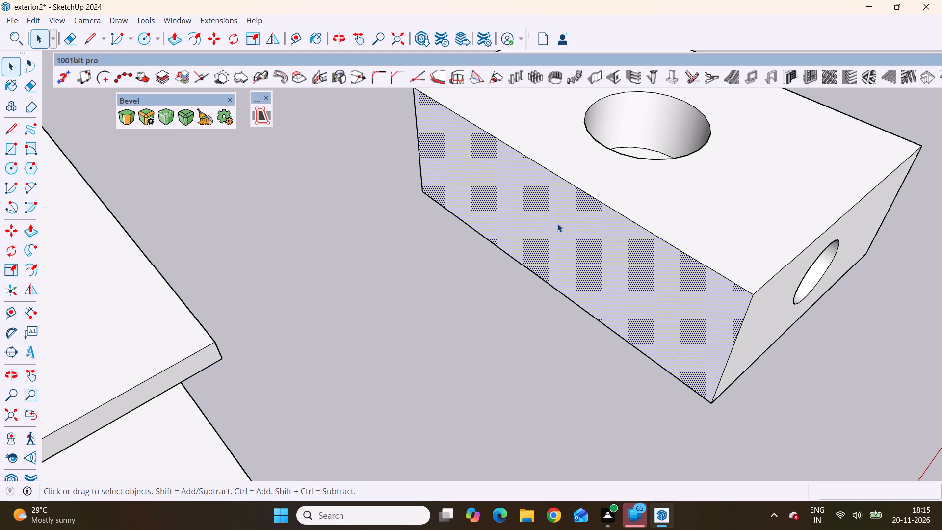
key(c)
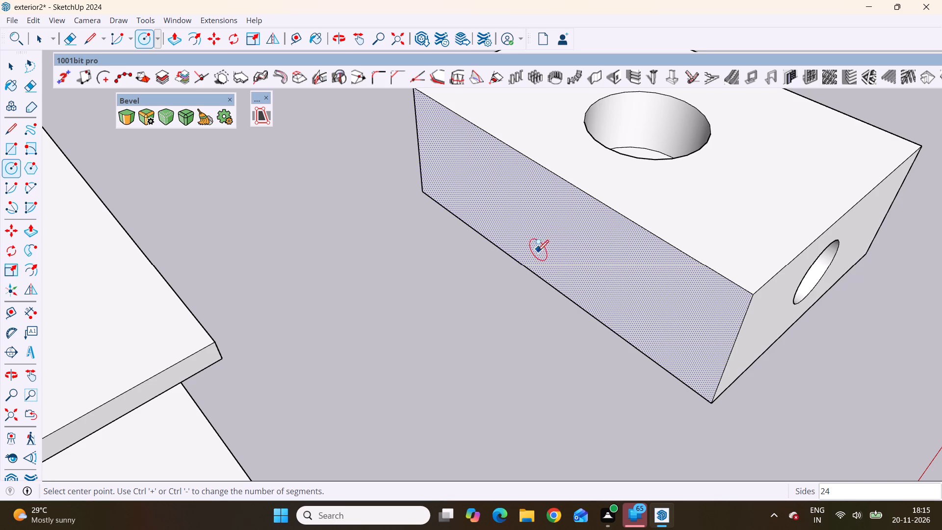
click(536, 235)
click(555, 251)
scroll(555, 251, down, 5)
middle_drag(540, 278, 598, 207)
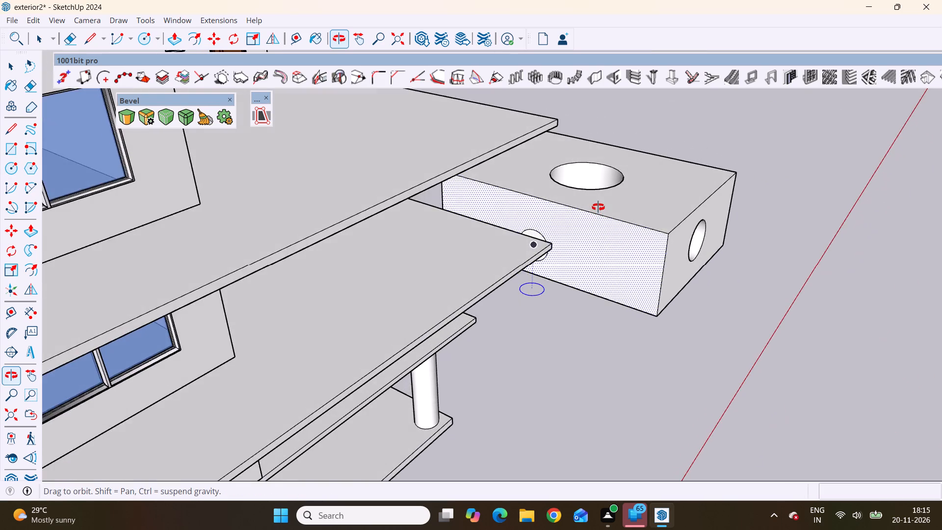
middle_drag(598, 207, 559, 230)
scroll(547, 270, up, 5)
key(space)
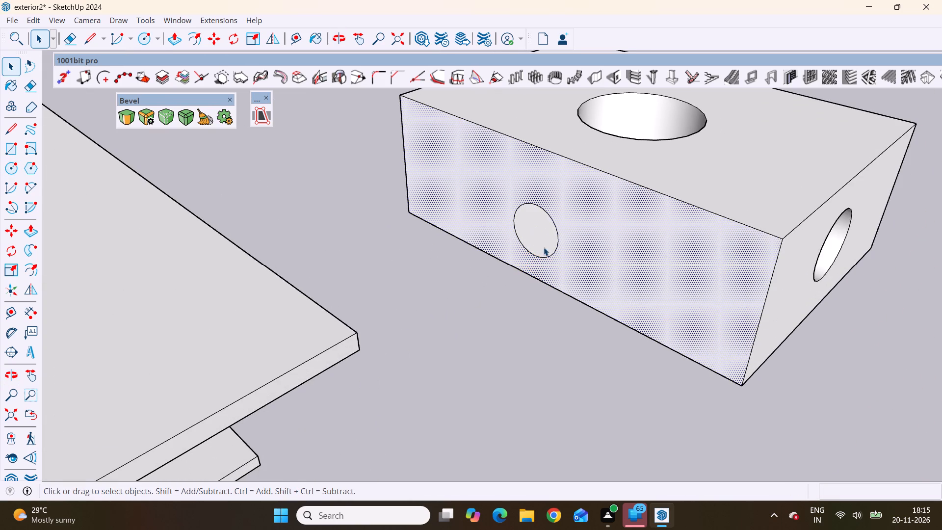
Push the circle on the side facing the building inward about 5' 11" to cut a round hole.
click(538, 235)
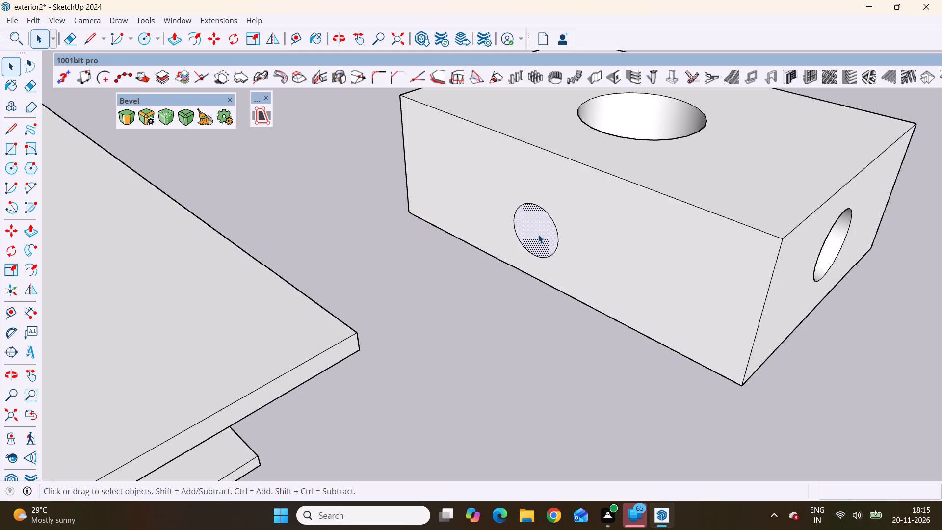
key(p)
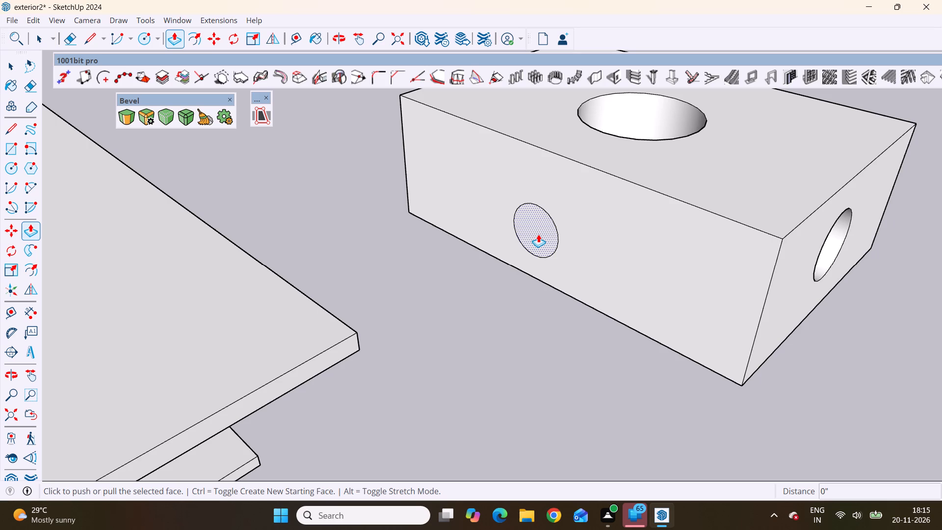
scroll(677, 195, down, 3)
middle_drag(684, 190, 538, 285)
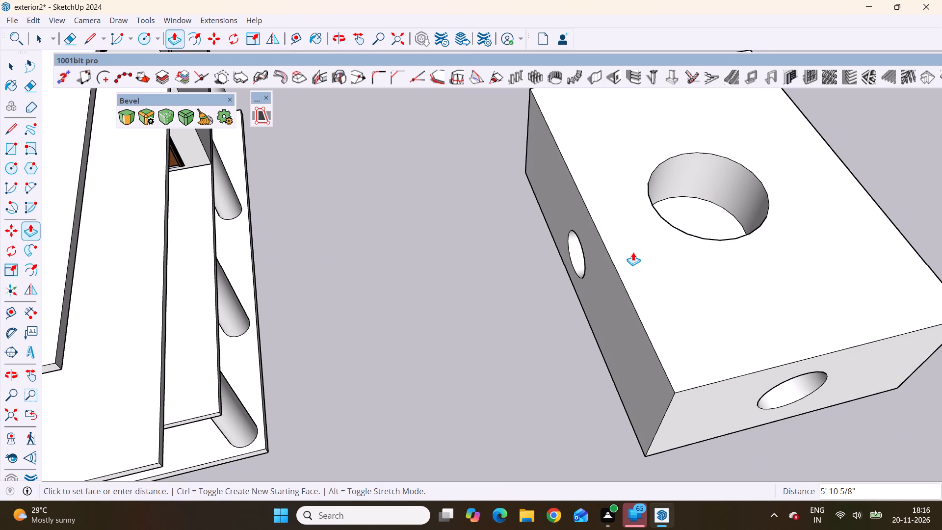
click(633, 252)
Delete the entire box with the round holes from beside the building.
scroll(477, 240, down, 11)
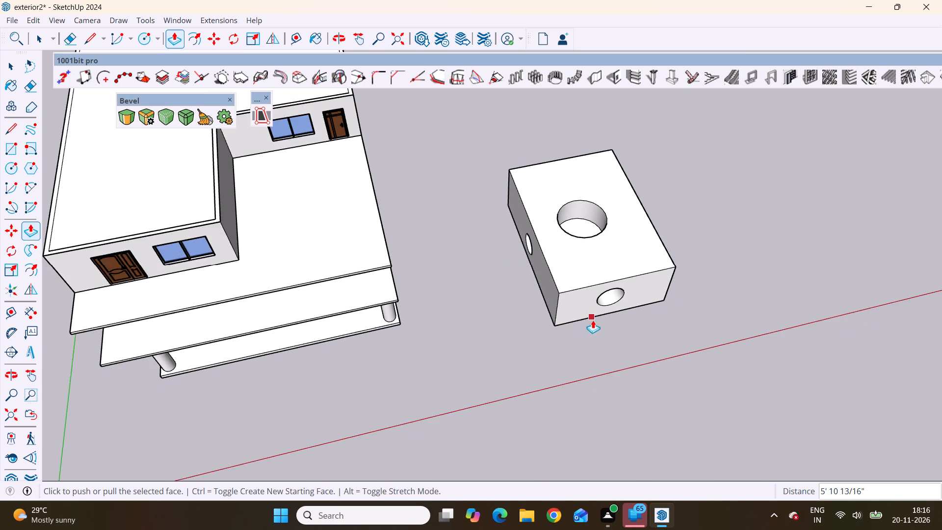
middle_drag(567, 294, 535, 184)
scroll(504, 248, down, 5)
middle_drag(513, 274, 497, 202)
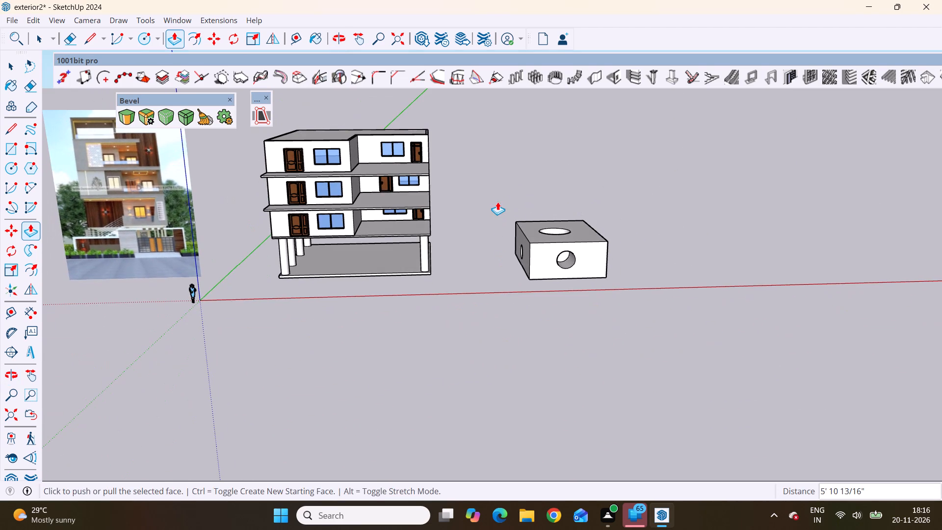
key(space)
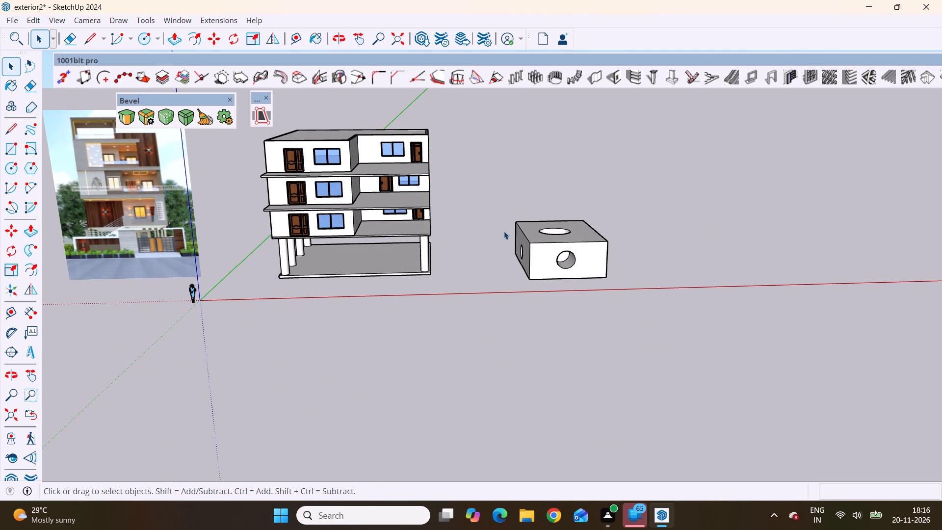
drag(672, 159, 524, 296)
drag(524, 296, 514, 281)
scroll(572, 235, down, 2)
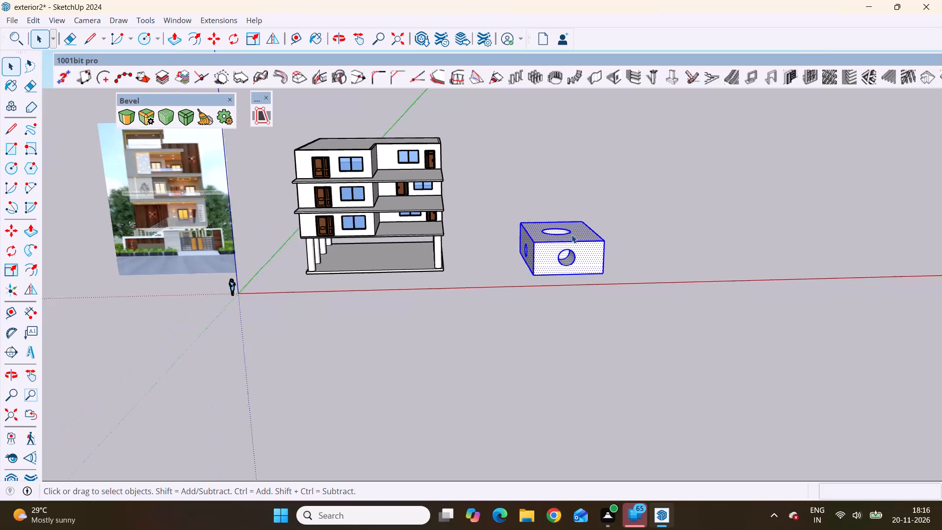
scroll(572, 235, down, 2)
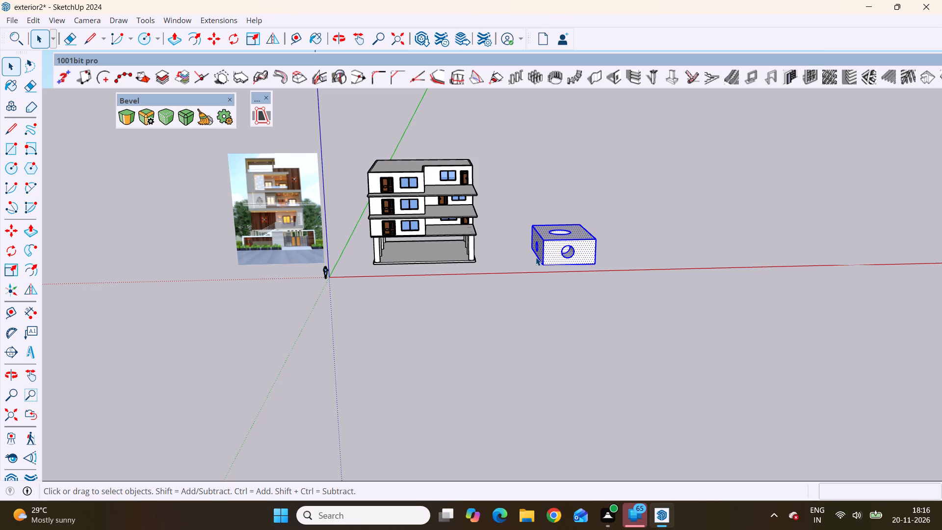
scroll(613, 239, up, 5)
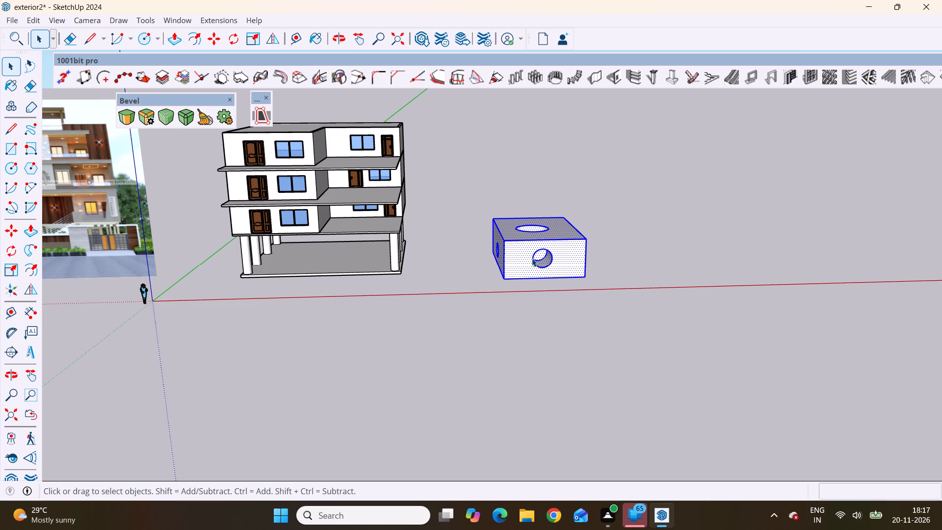
scroll(551, 269, down, 9)
middle_drag(549, 277, 535, 244)
scroll(535, 244, up, 11)
scroll(466, 227, down, 5)
middle_drag(506, 289, 507, 344)
scroll(507, 343, down, 1)
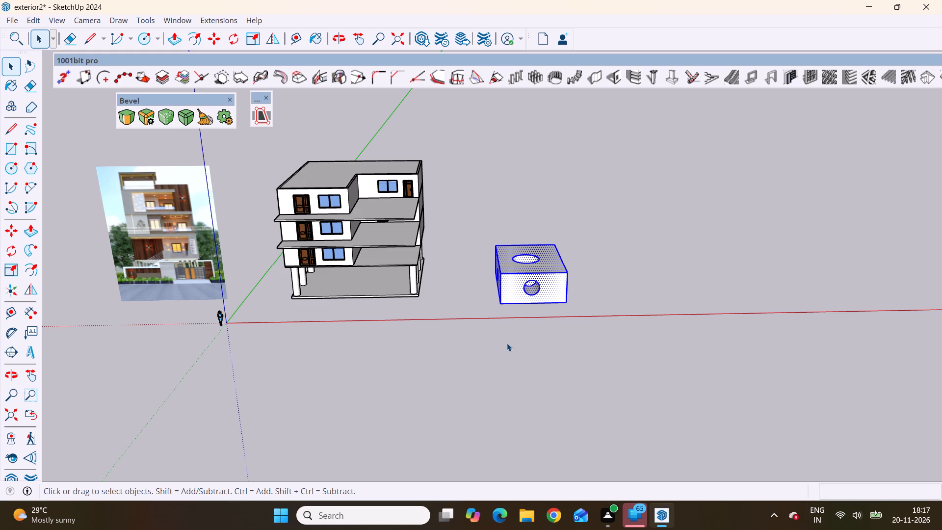
scroll(560, 283, up, 4)
key(Delete)
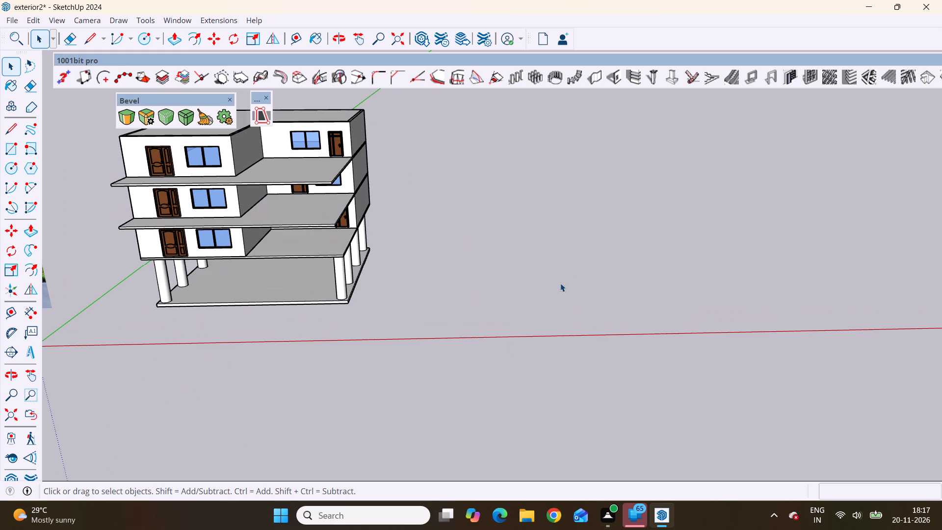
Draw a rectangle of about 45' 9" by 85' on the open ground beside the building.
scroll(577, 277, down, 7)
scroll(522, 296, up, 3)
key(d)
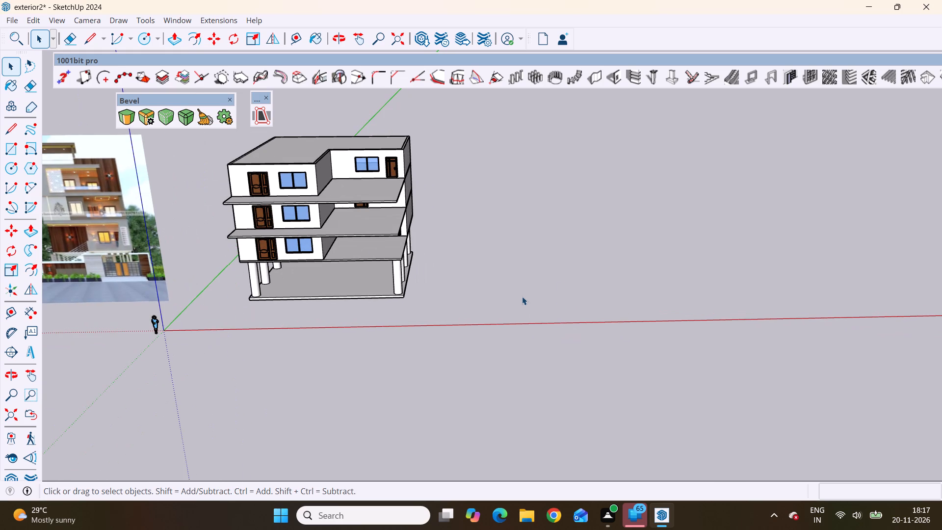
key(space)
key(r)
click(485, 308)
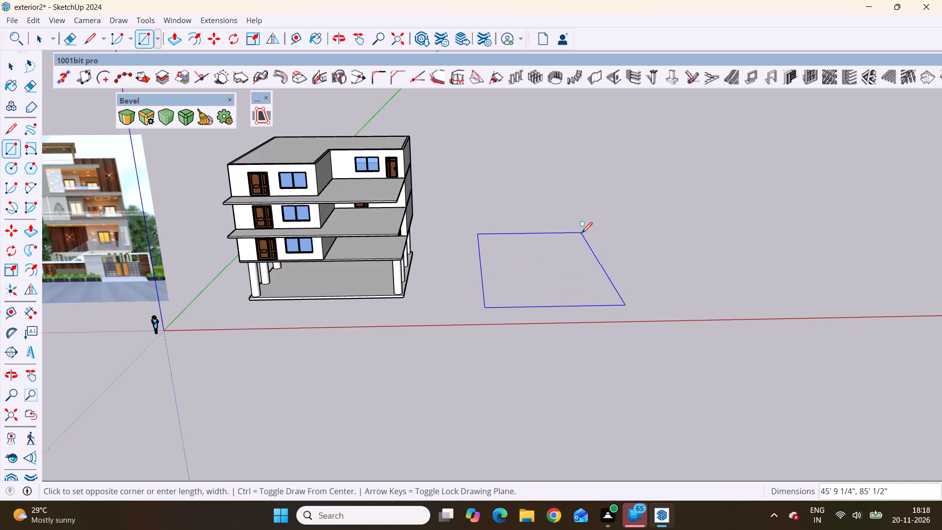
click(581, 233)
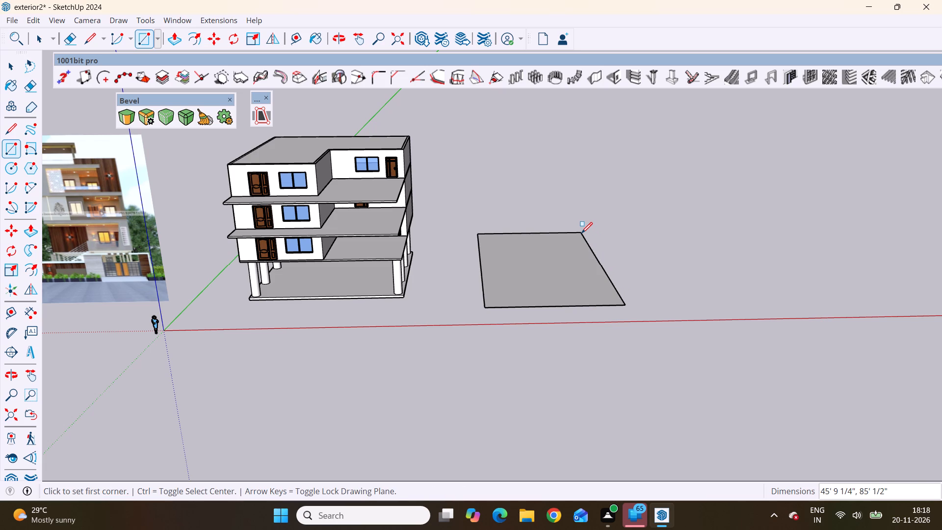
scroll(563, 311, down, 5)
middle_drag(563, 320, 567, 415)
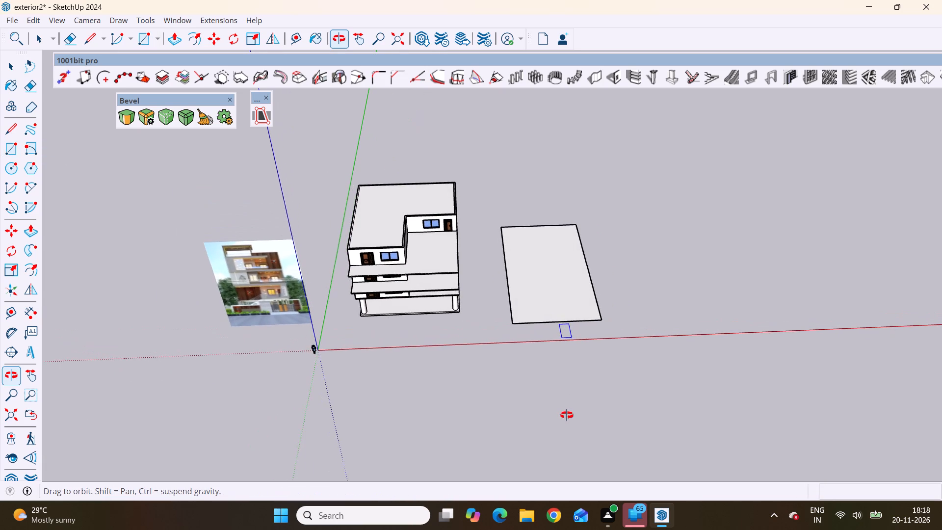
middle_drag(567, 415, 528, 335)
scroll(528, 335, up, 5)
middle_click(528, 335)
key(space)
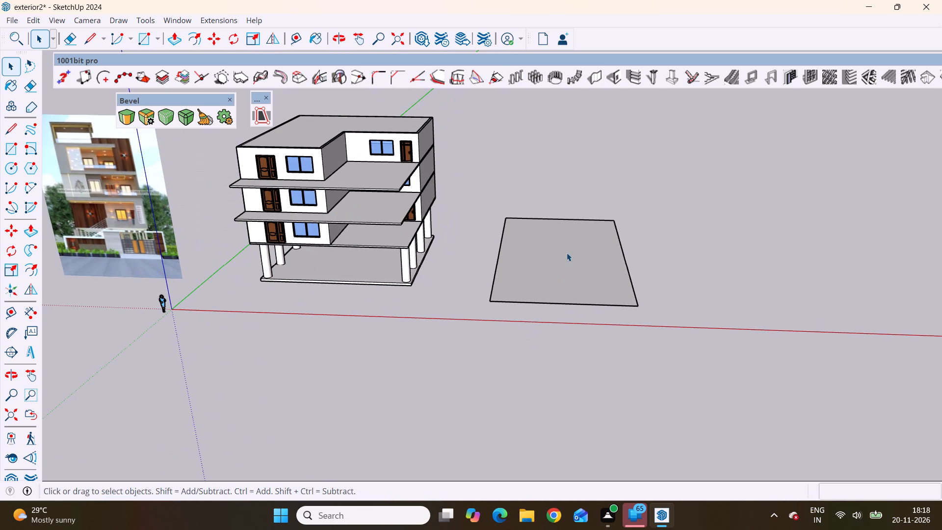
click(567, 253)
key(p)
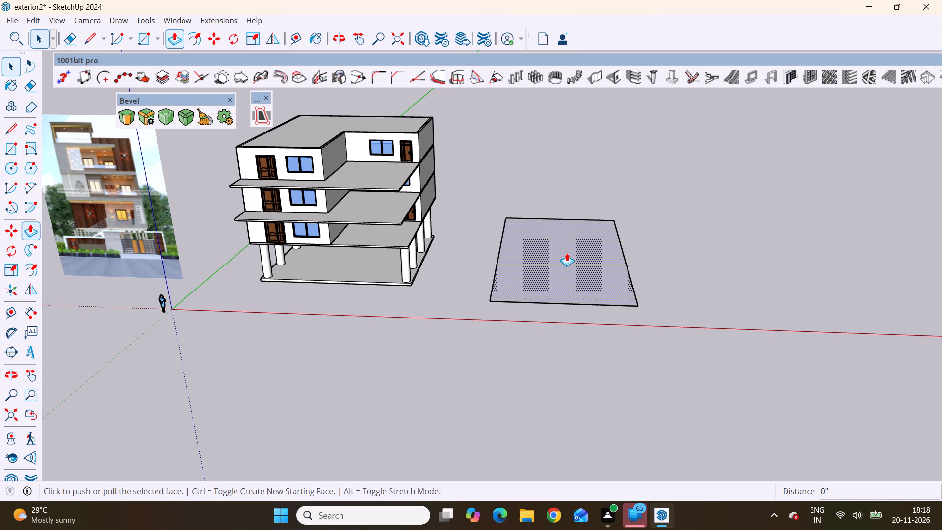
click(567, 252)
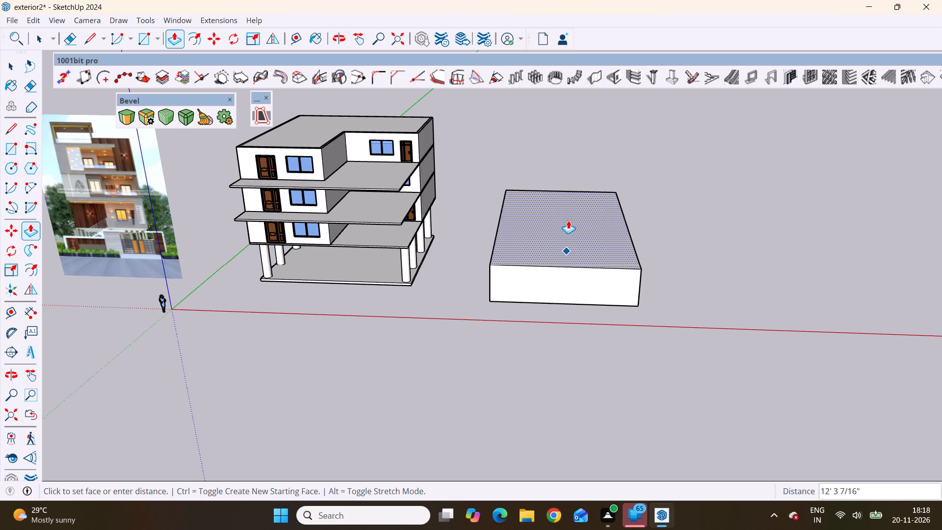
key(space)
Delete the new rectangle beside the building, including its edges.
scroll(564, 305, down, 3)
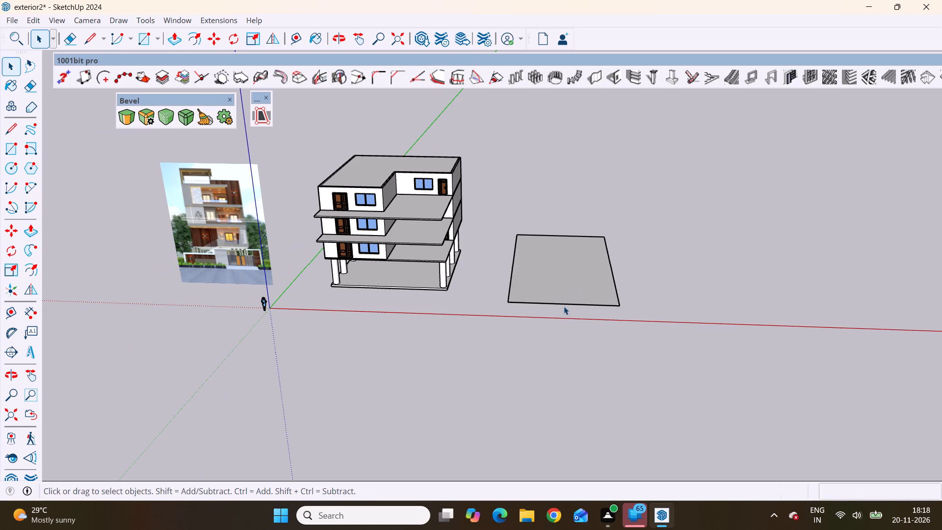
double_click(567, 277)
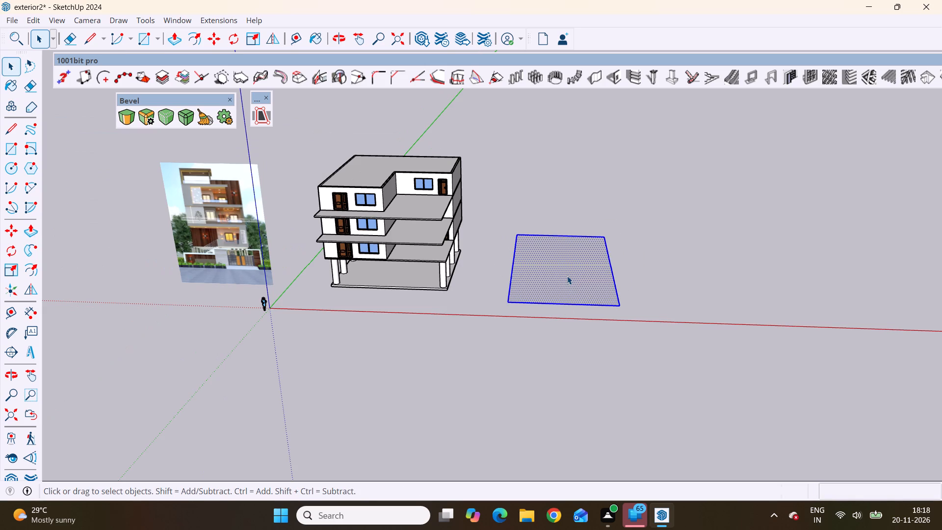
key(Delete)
Examine the reference facade image and compare it with the front of the modelled building.
scroll(572, 275, down, 5)
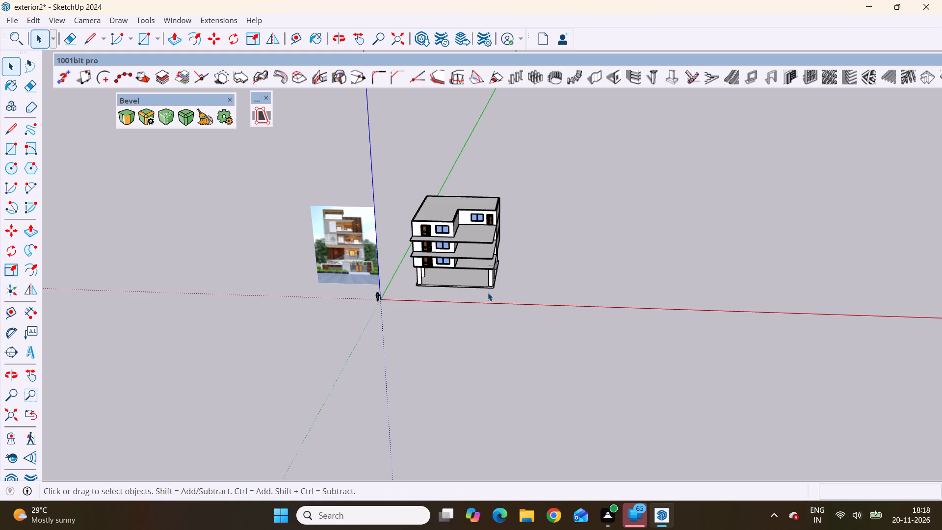
scroll(488, 292, down, 4)
middle_drag(539, 325, 600, 221)
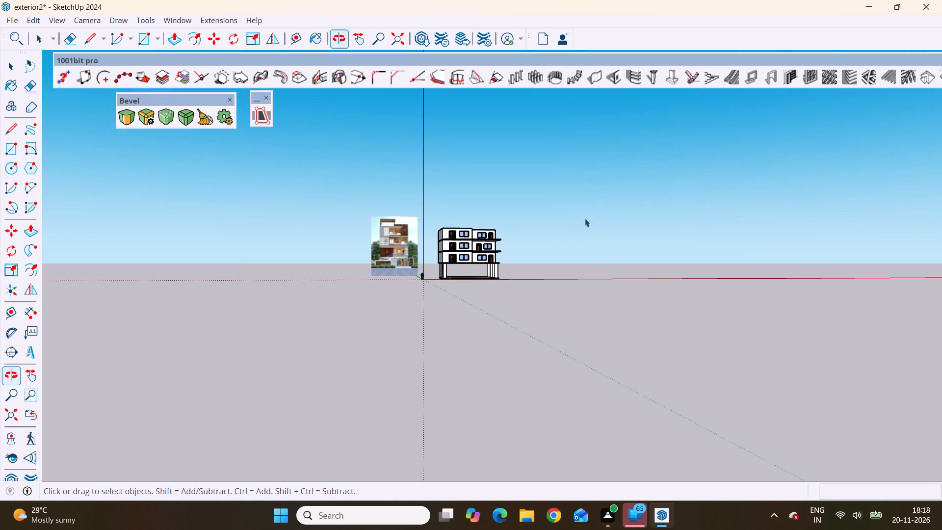
scroll(469, 260, up, 3)
middle_drag(477, 262, 470, 315)
scroll(428, 244, up, 3)
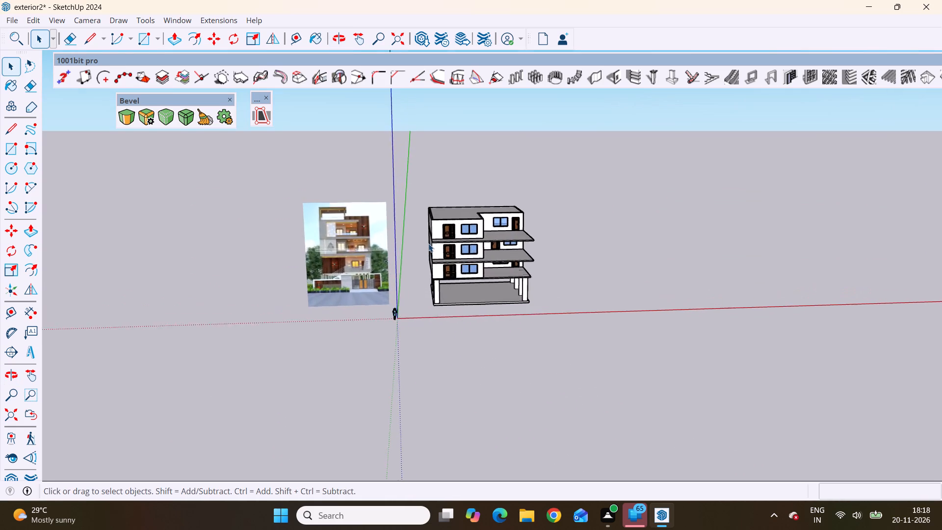
scroll(477, 238, up, 5)
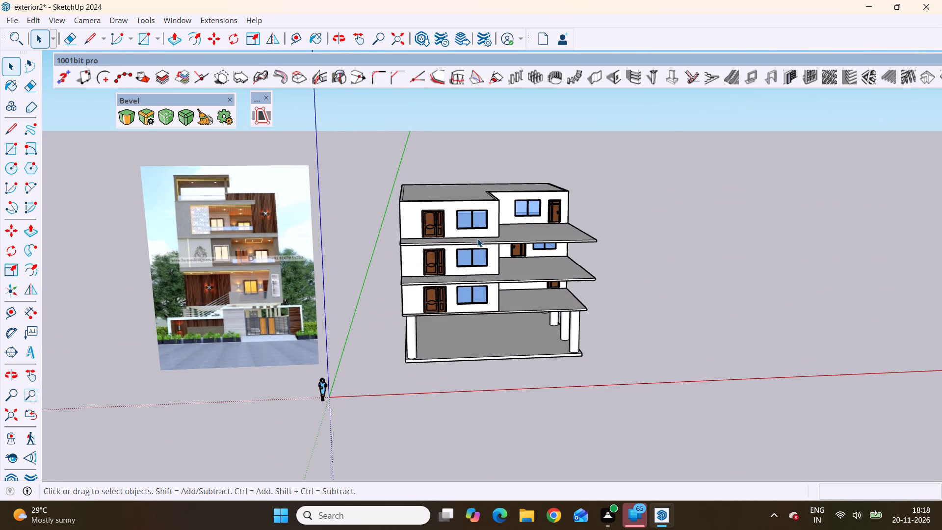
scroll(477, 238, down, 4)
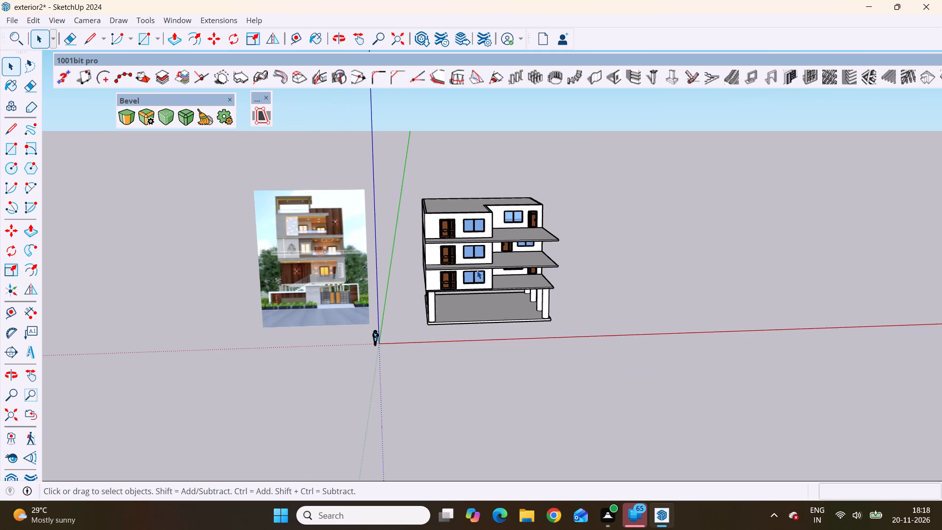
middle_drag(472, 266, 447, 225)
scroll(447, 225, up, 4)
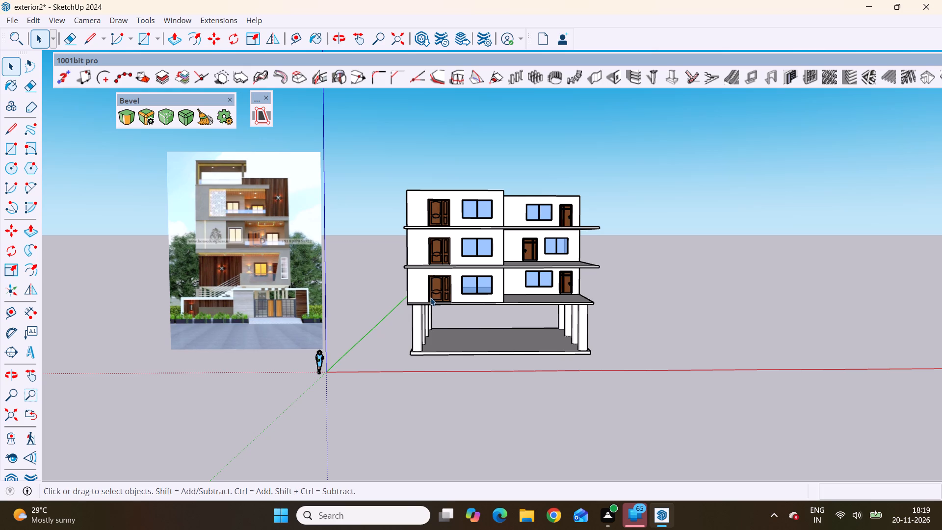
scroll(471, 329, down, 2)
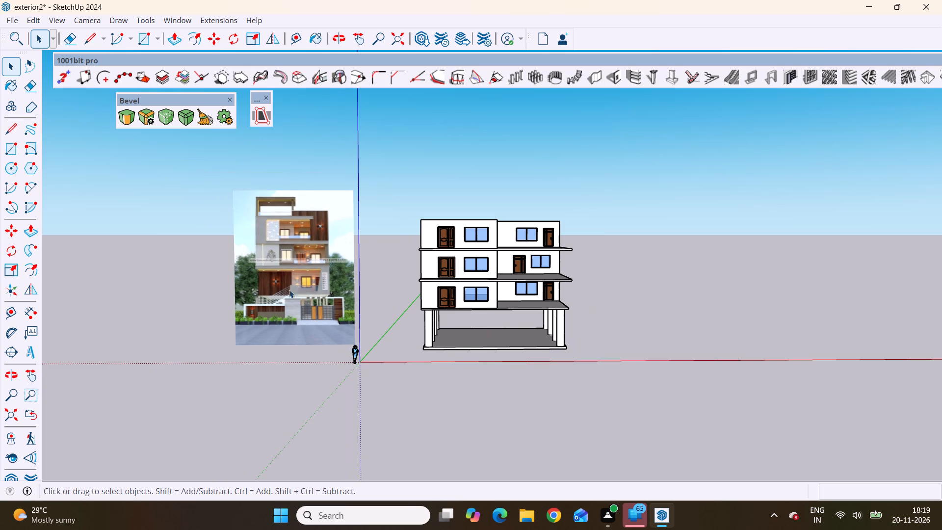
scroll(278, 254, up, 8)
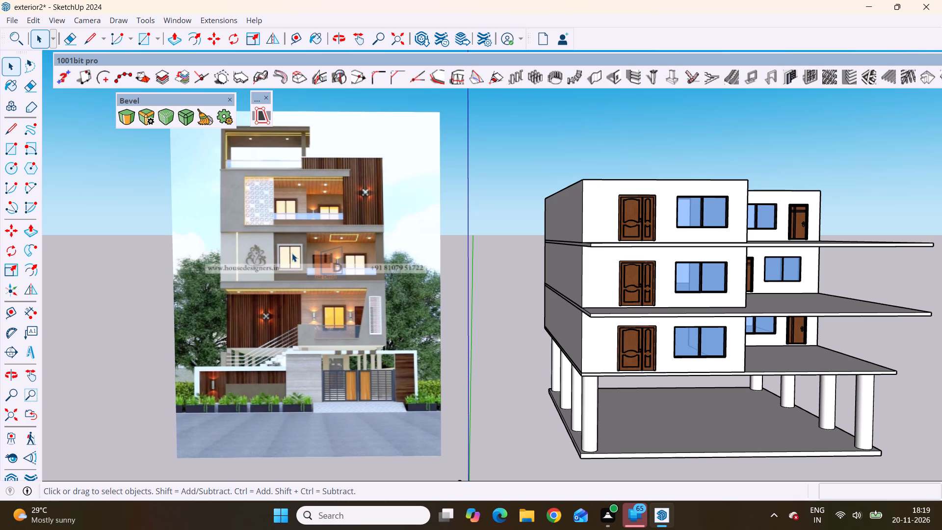
scroll(269, 200, down, 4)
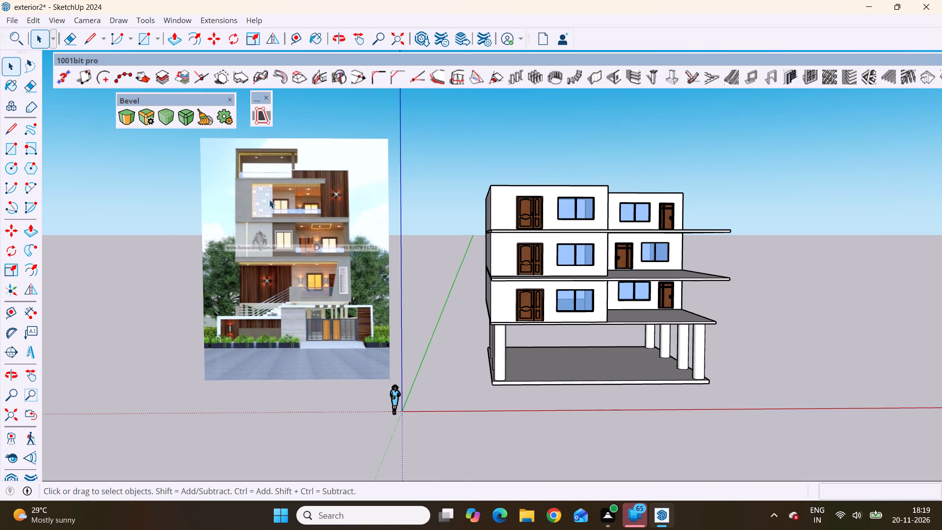
scroll(244, 212, down, 7)
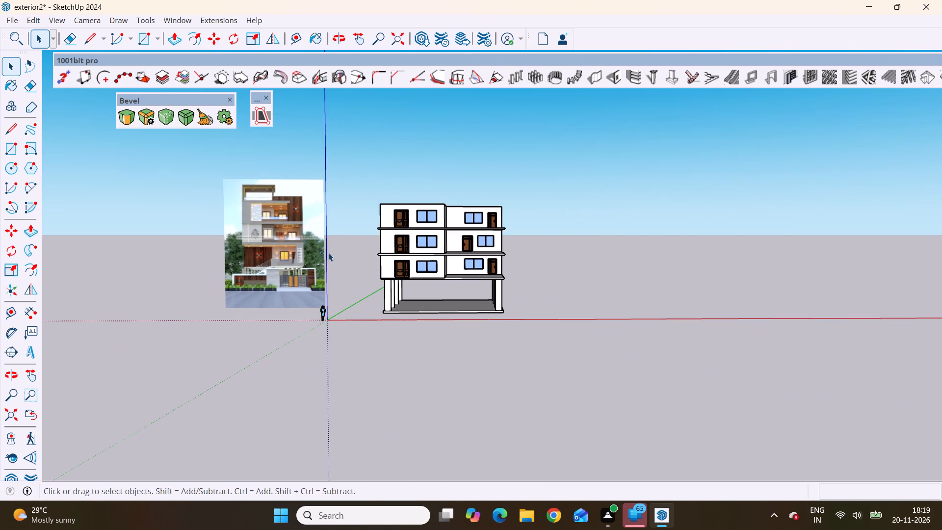
Draw a rectangle of about 29' 7" by 43' 3" on the open ground beside the building.
middle_drag(328, 253, 341, 365)
scroll(284, 274, down, 6)
scroll(455, 295, up, 4)
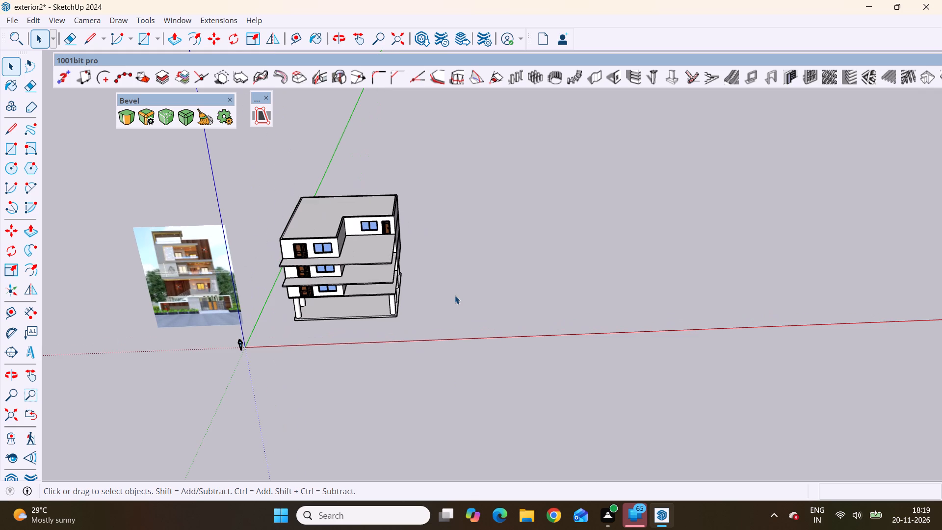
text(yr)
click(455, 286)
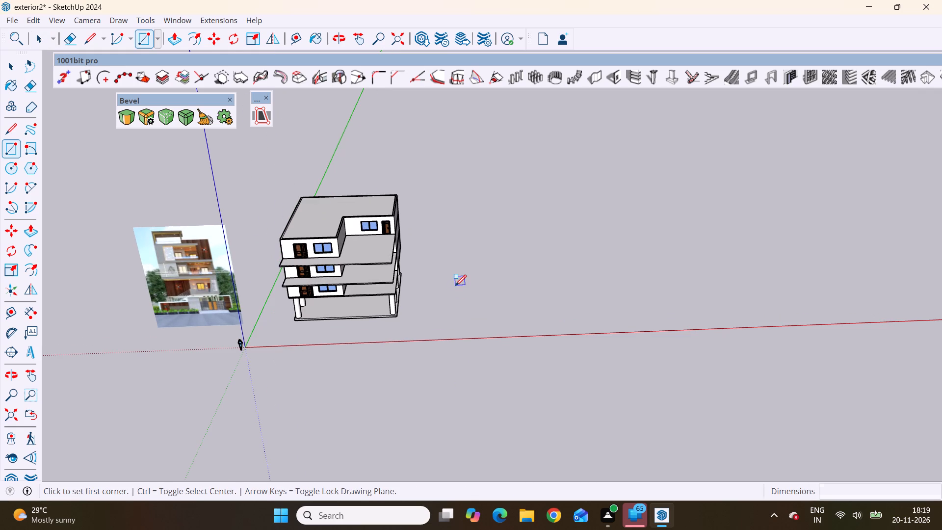
click(518, 324)
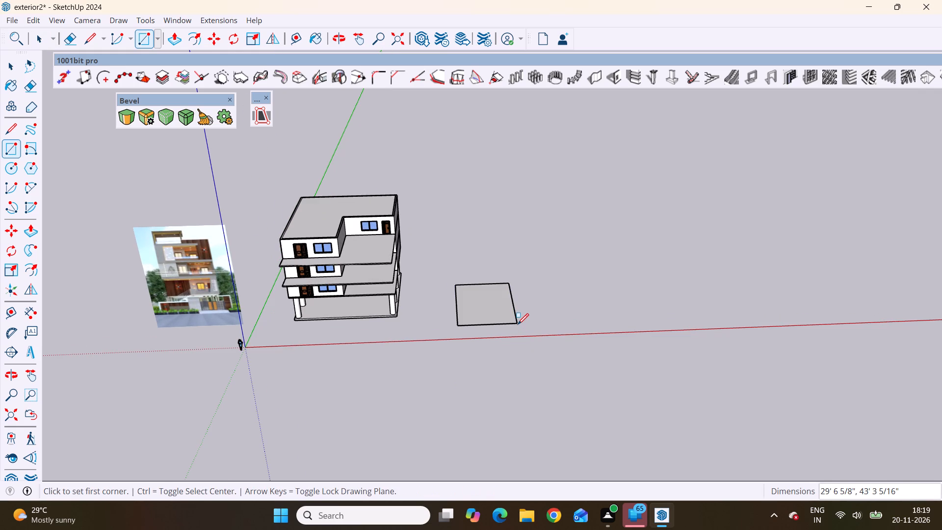
Push/Pull the new rectangle up about 13' 8" into a solid box.
key(space)
click(477, 310)
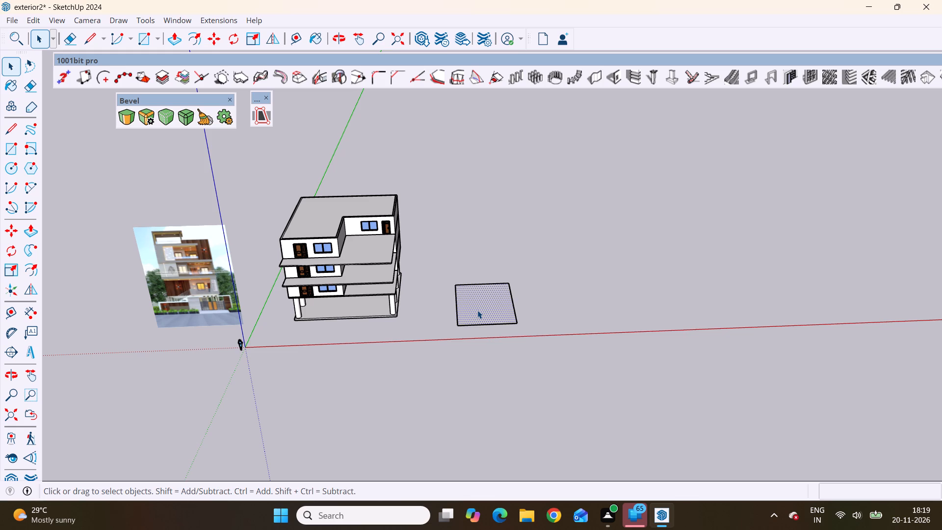
key(p)
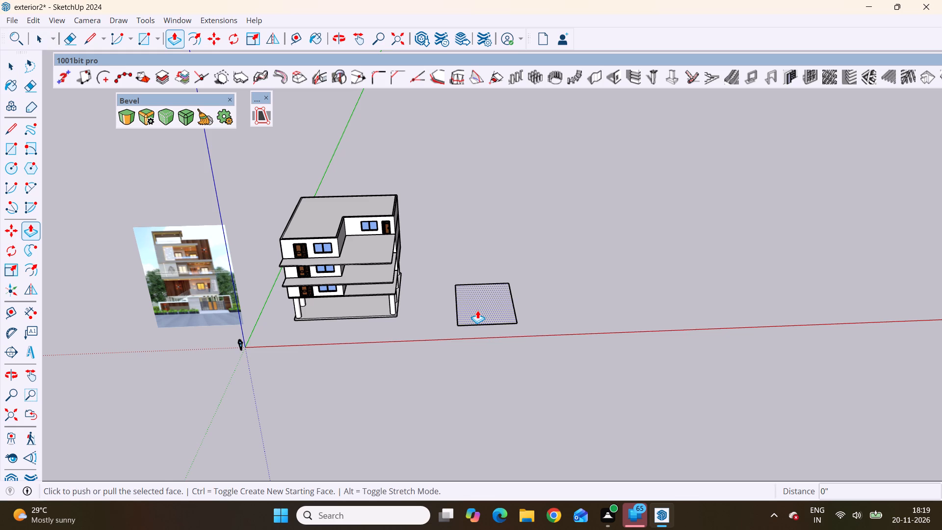
click(477, 310)
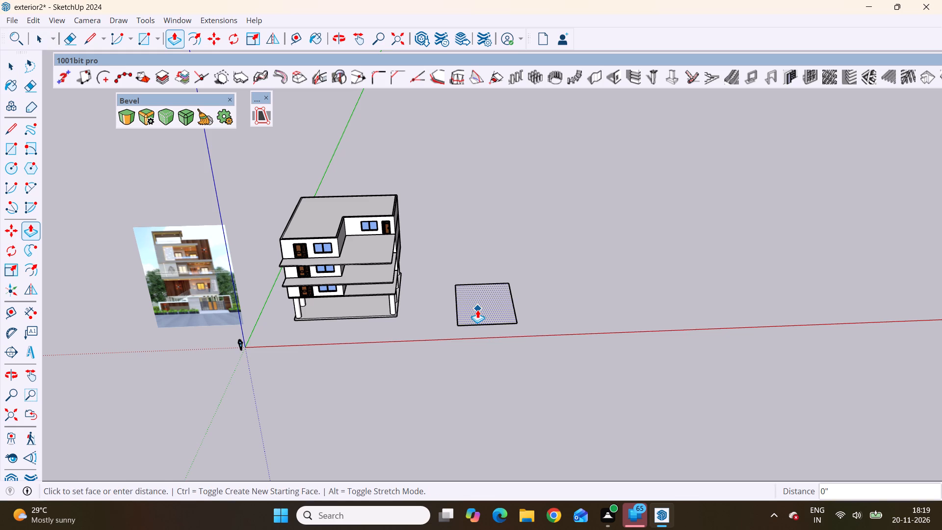
scroll(481, 281, up, 6)
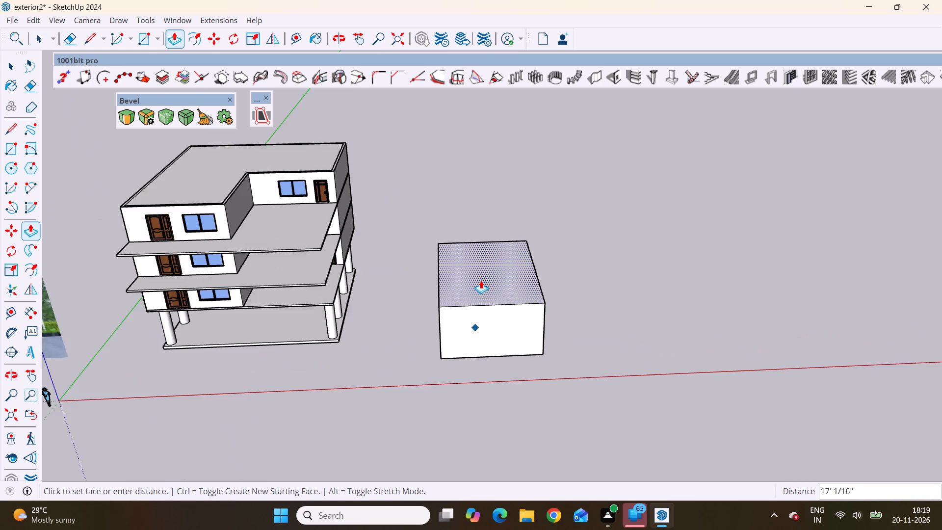
scroll(481, 280, up, 3)
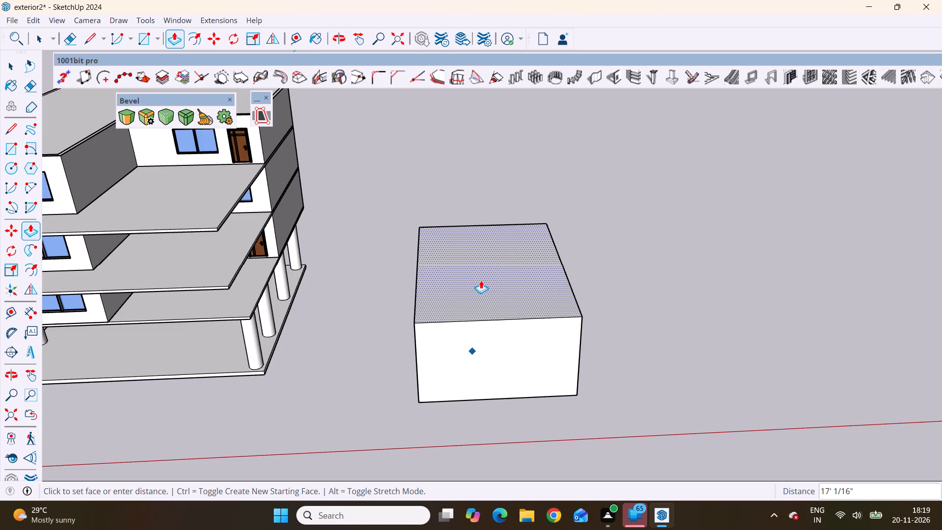
middle_drag(476, 311, 470, 227)
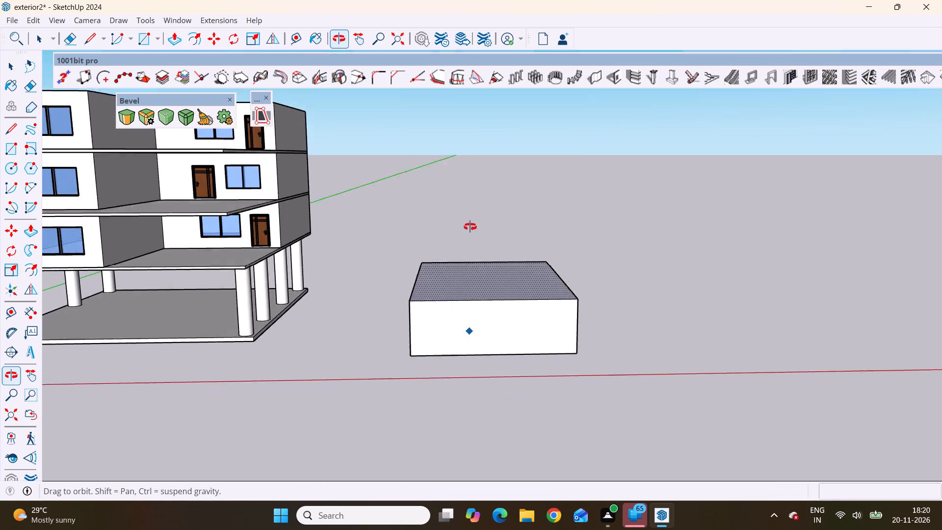
middle_drag(470, 227, 497, 248)
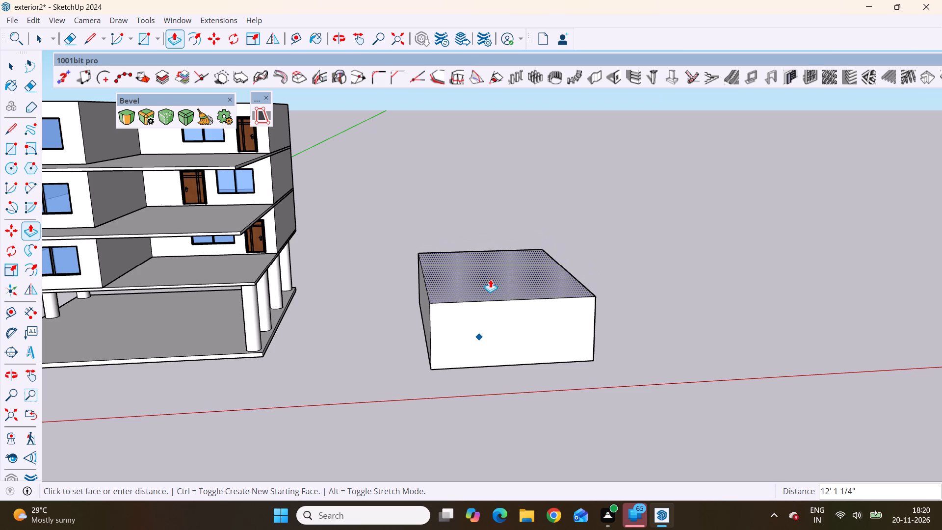
click(489, 271)
Round the box's front vertical corner edge farthest from the building with a 6-segment Bevel, offset 29' 6 5/8".
scroll(468, 344, down, 3)
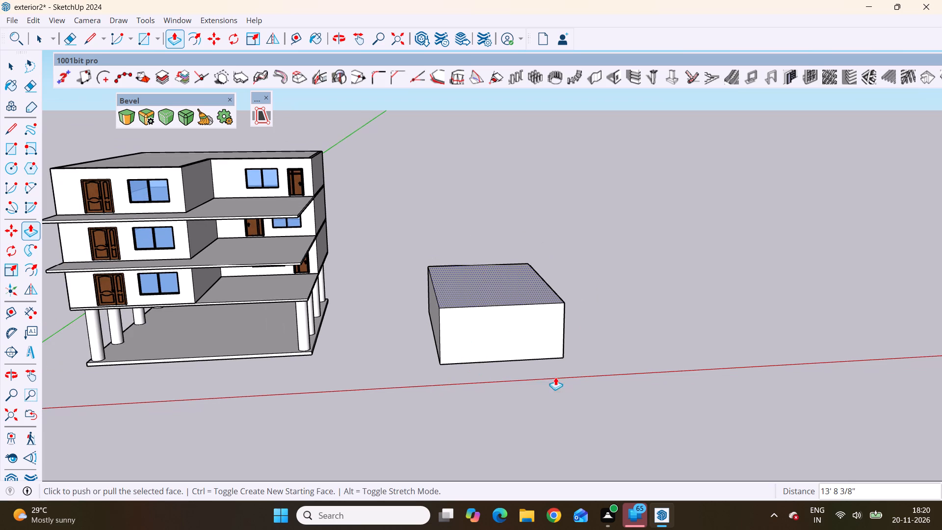
scroll(472, 367, down, 5)
middle_drag(540, 379, 363, 382)
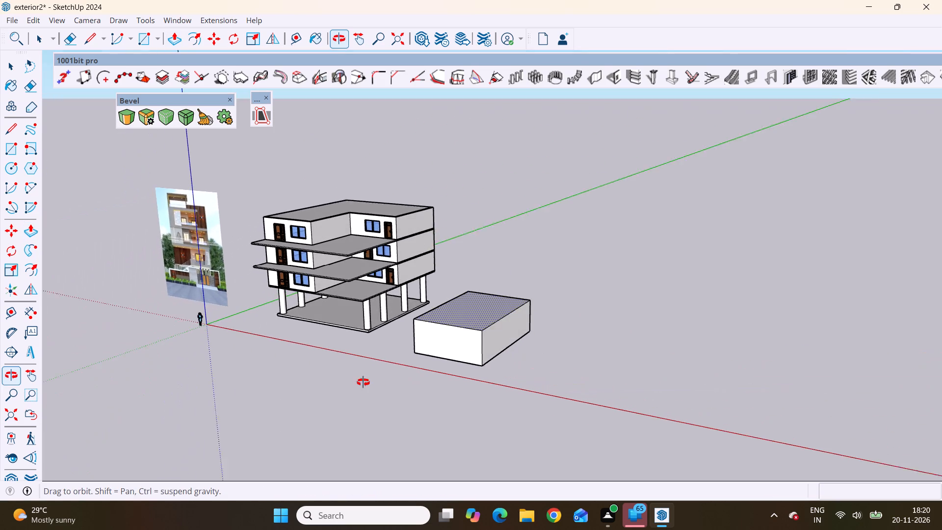
middle_drag(363, 382, 358, 380)
scroll(482, 362, up, 4)
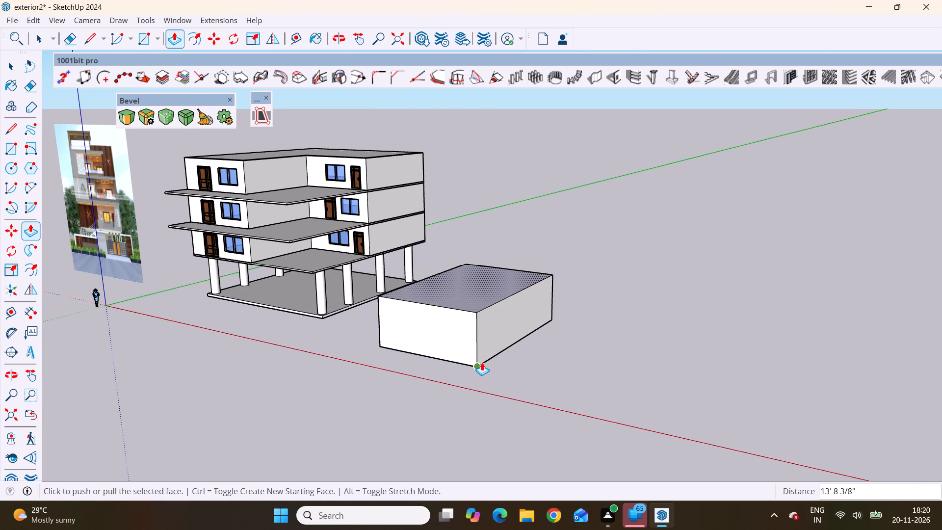
key(space)
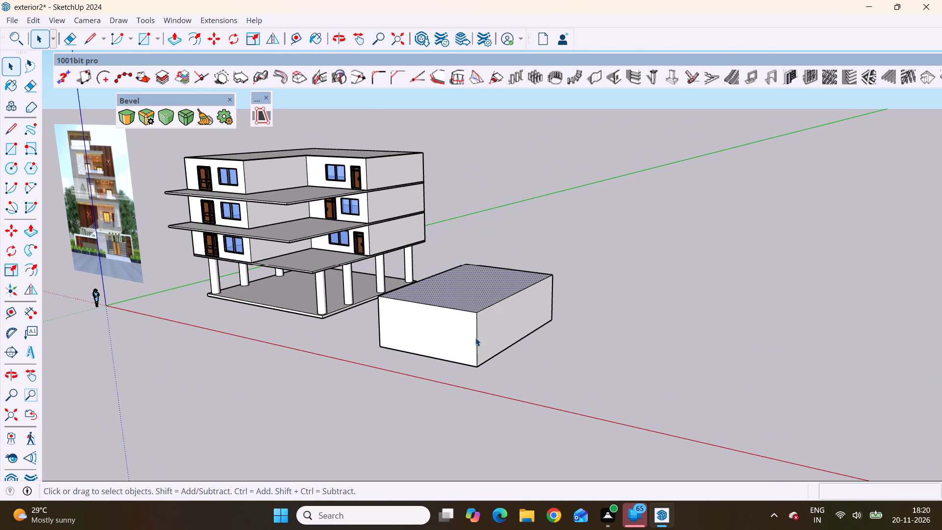
click(475, 338)
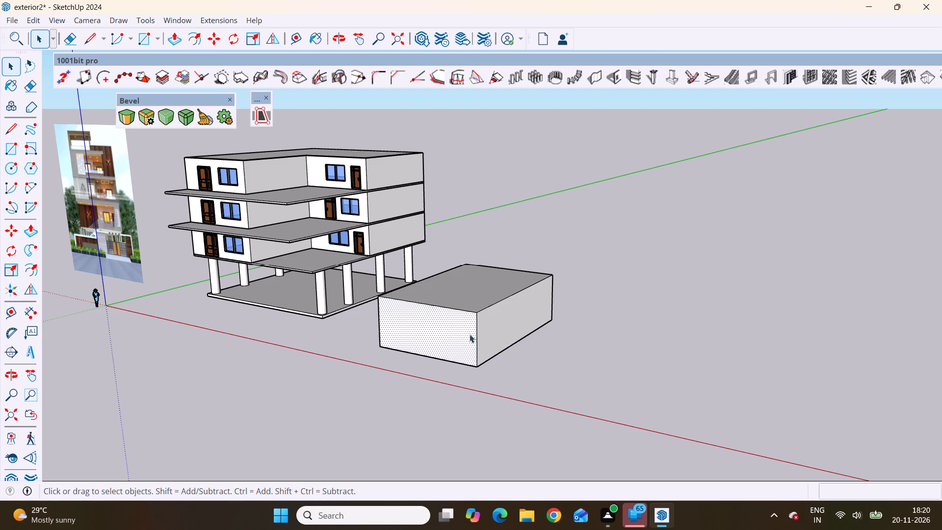
click(477, 338)
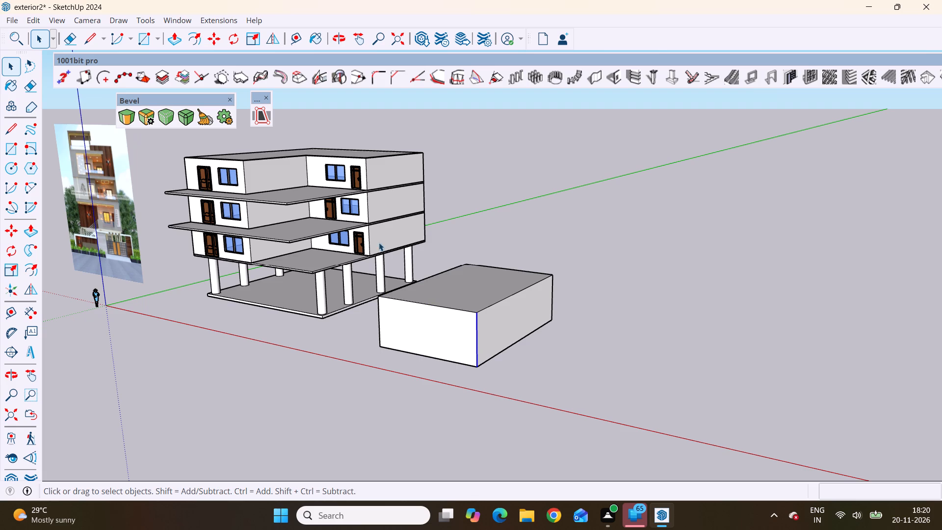
click(120, 116)
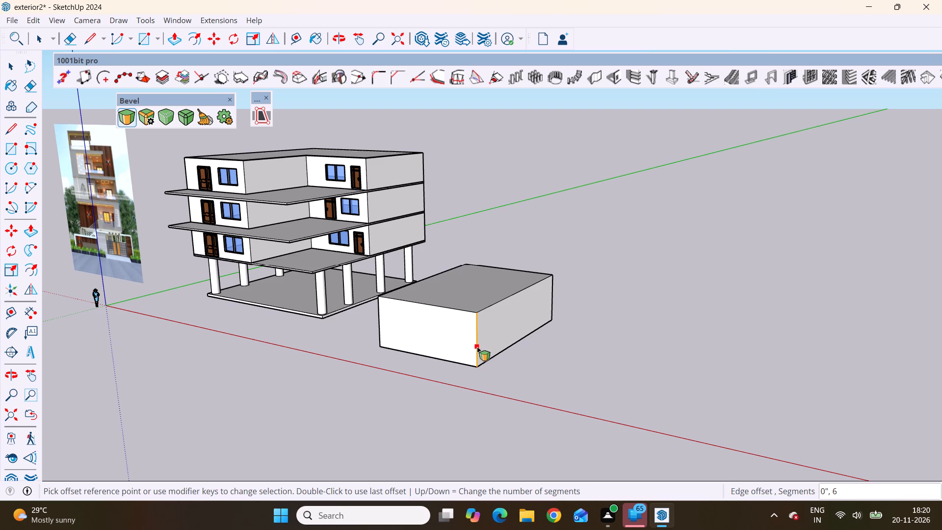
click(477, 346)
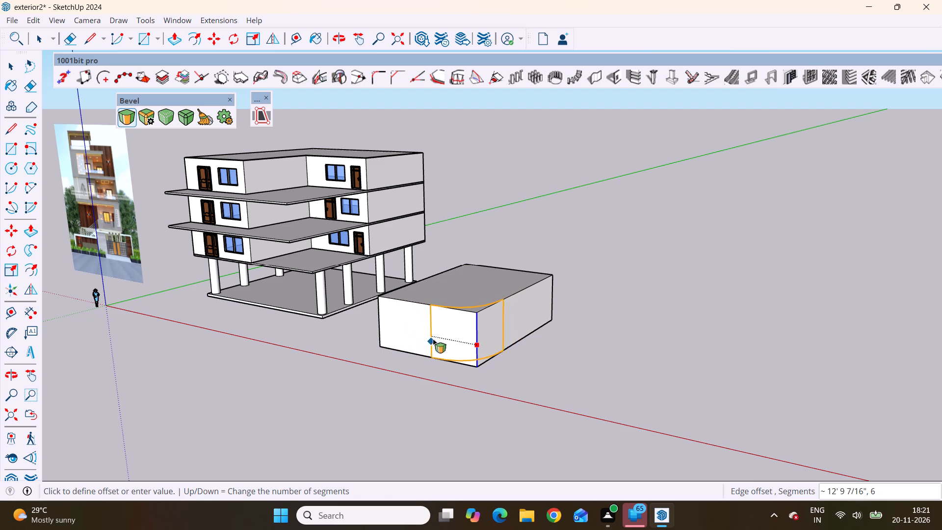
scroll(427, 331, down, 1)
middle_drag(427, 329, 446, 425)
scroll(402, 391, up, 1)
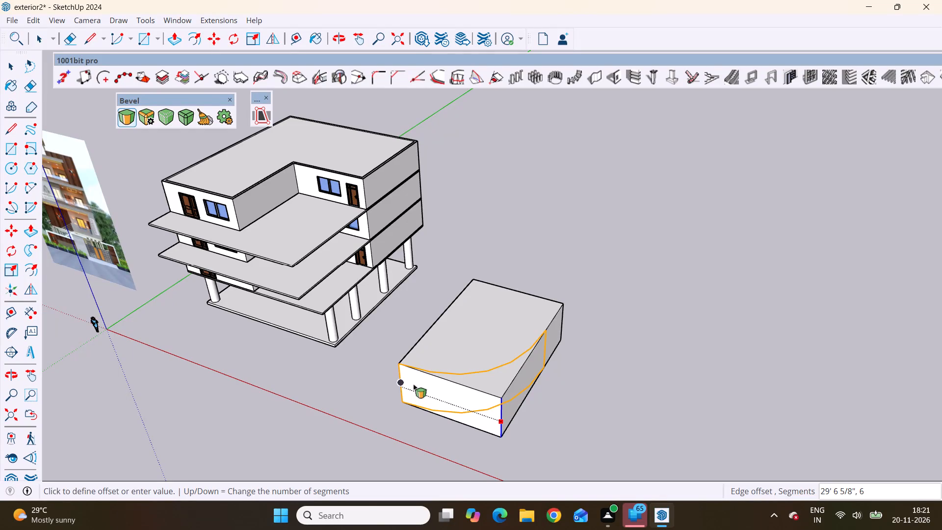
click(413, 384)
Round the diagonally opposite rear vertical edge, facing the building, with a 6-segment Bevel, offset about 41' 9".
scroll(338, 374, down, 8)
middle_drag(499, 402, 299, 475)
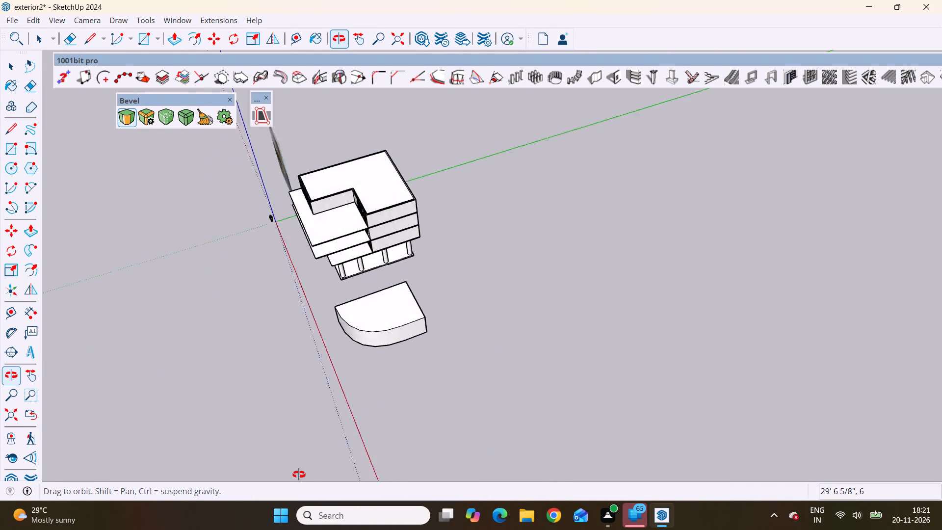
middle_drag(299, 475, 244, 476)
scroll(489, 399, down, 4)
middle_drag(456, 416, 182, 421)
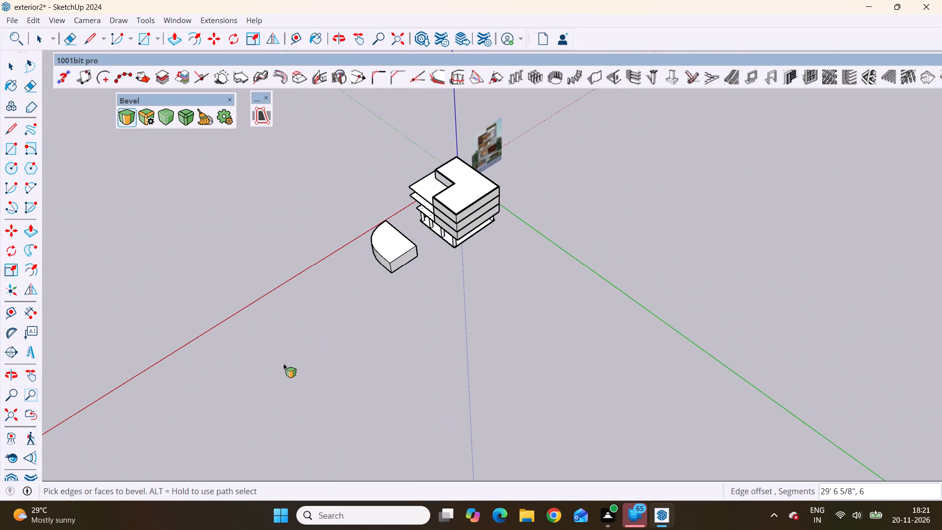
middle_drag(395, 413, 287, 410)
scroll(283, 404, down, 5)
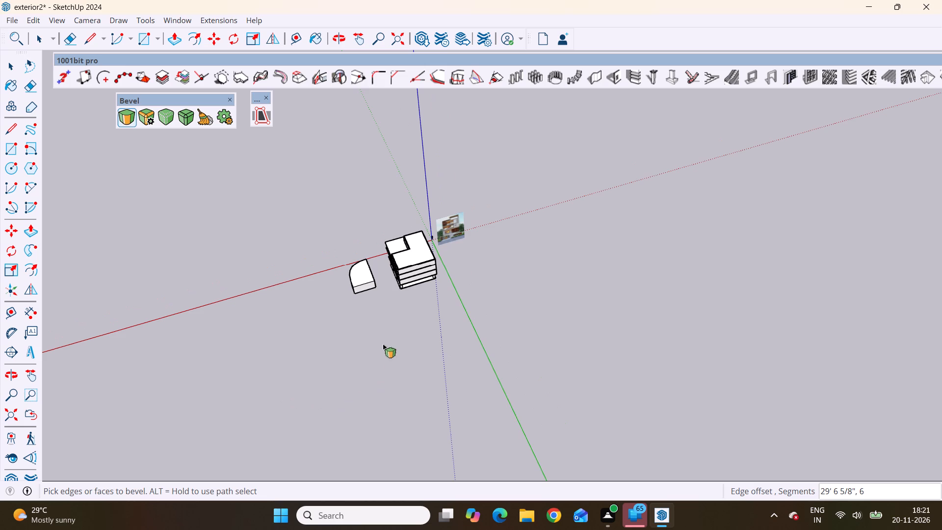
scroll(371, 296, up, 9)
middle_drag(414, 321, 333, 322)
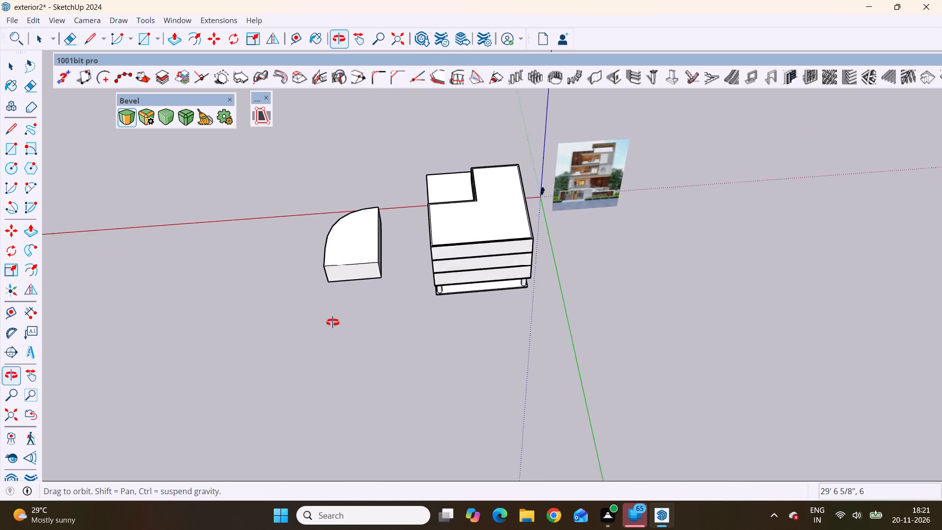
middle_drag(333, 322, 316, 307)
scroll(357, 244, up, 9)
middle_drag(402, 294, 369, 228)
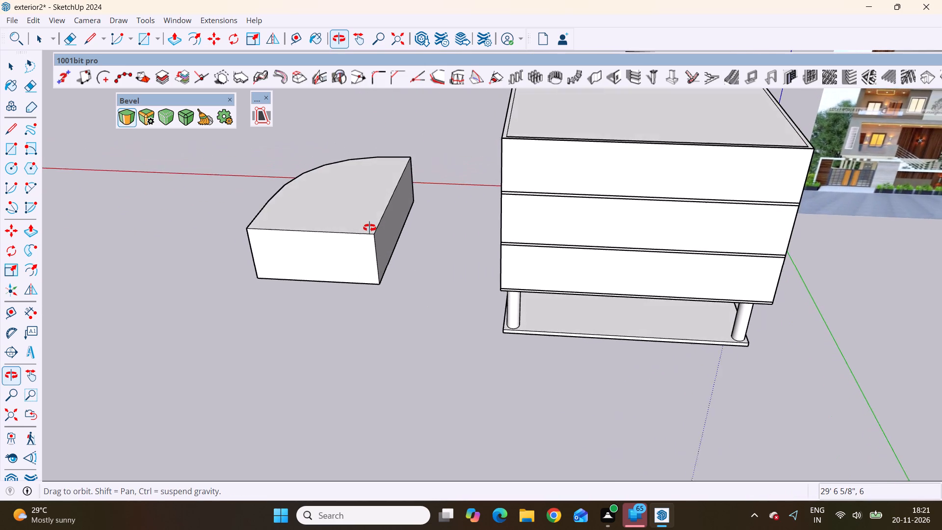
middle_drag(369, 228, 379, 201)
scroll(378, 265, up, 4)
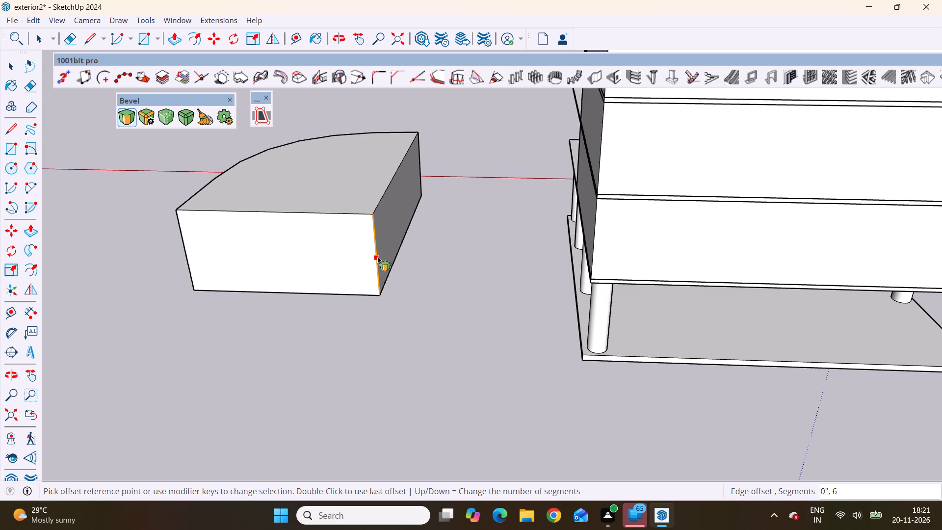
click(377, 257)
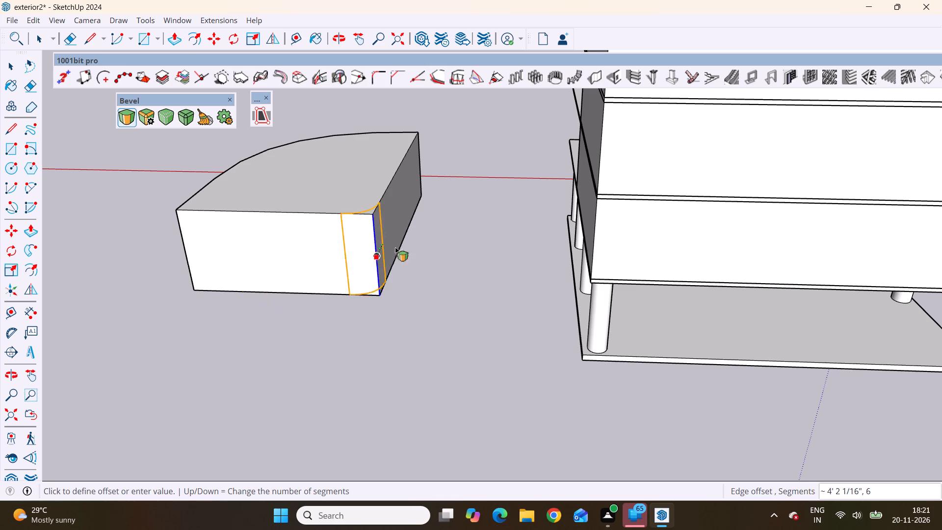
scroll(435, 275, down, 3)
middle_drag(443, 291, 471, 334)
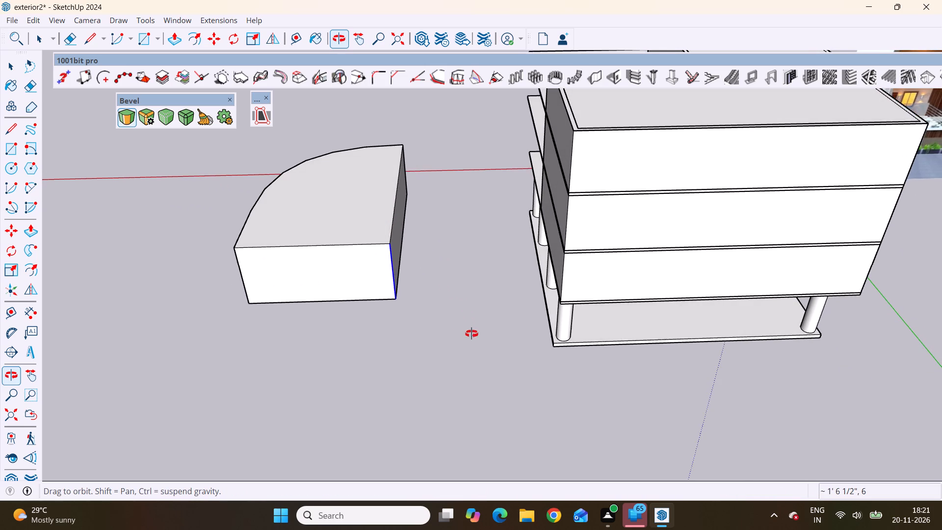
middle_drag(471, 334, 471, 335)
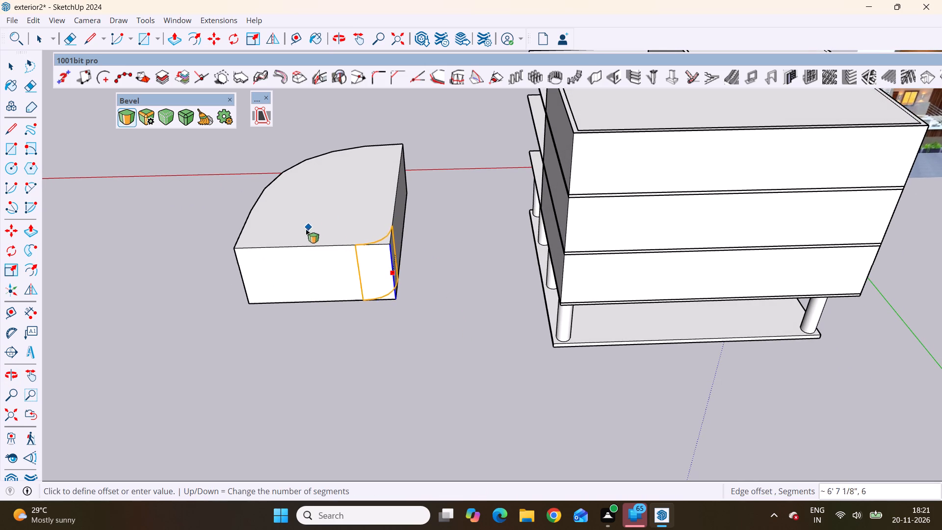
click(421, 196)
Examine the double-rounded solid from all around, next to the building and the reference facade.
scroll(390, 323, down, 5)
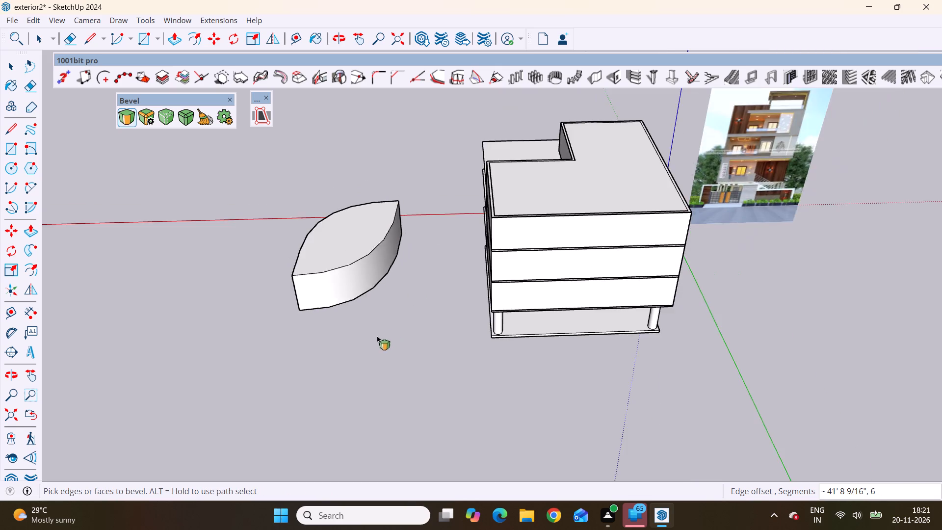
scroll(377, 336, down, 4)
middle_drag(260, 346, 637, 292)
scroll(444, 311, down, 7)
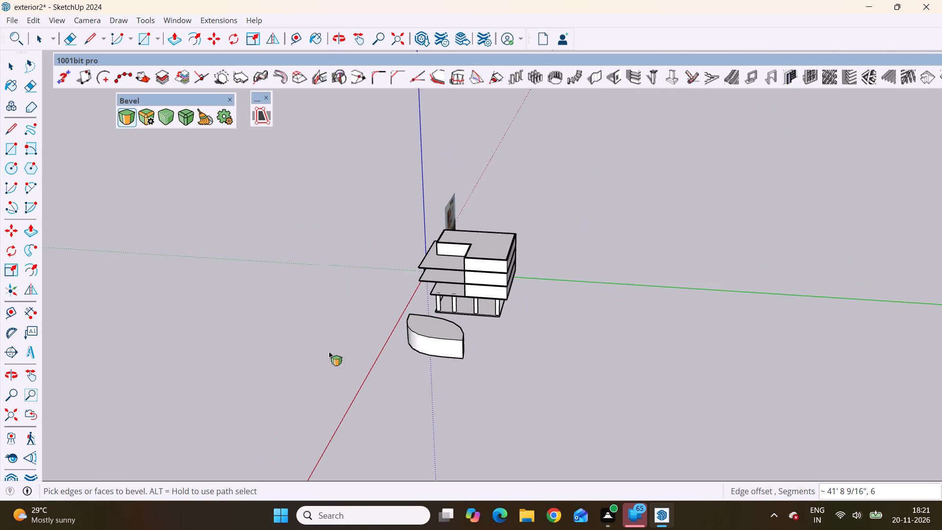
middle_drag(339, 357, 663, 329)
scroll(401, 316, down, 4)
scroll(336, 326, down, 4)
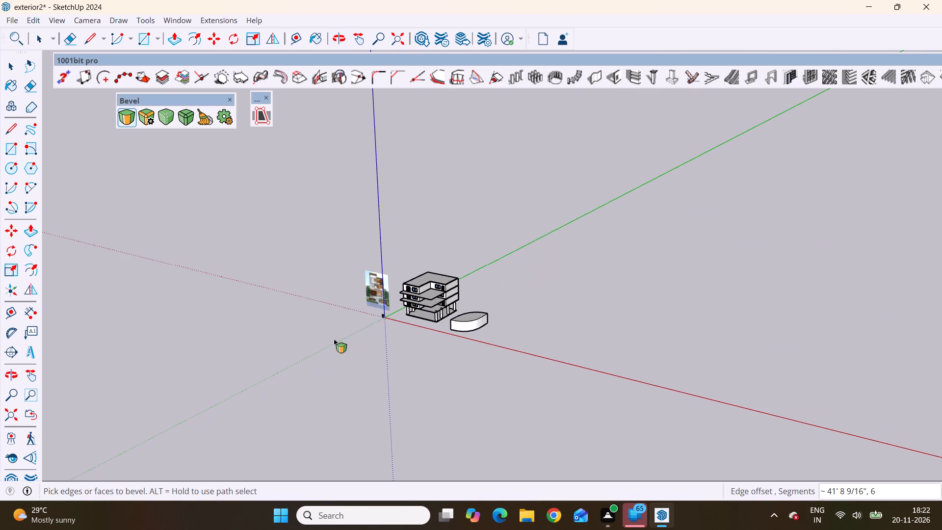
middle_drag(347, 340, 524, 337)
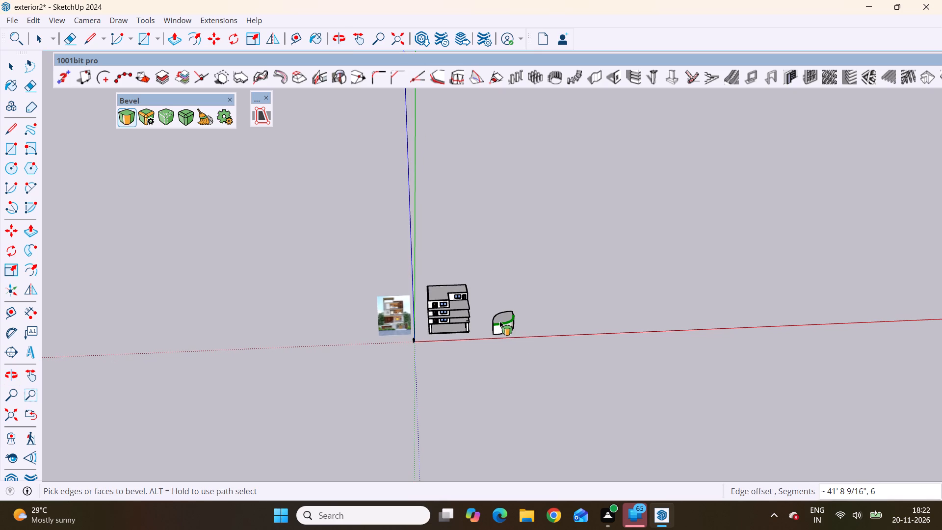
scroll(499, 320, up, 5)
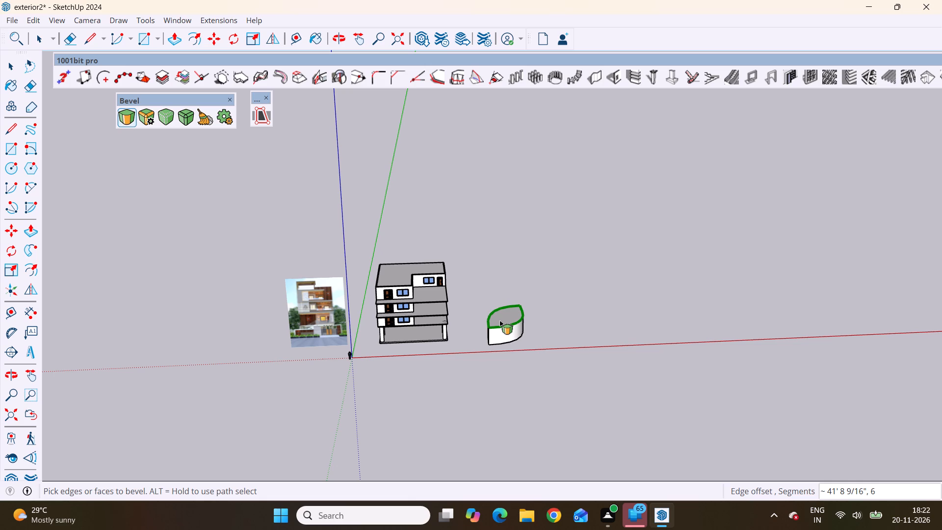
key(space)
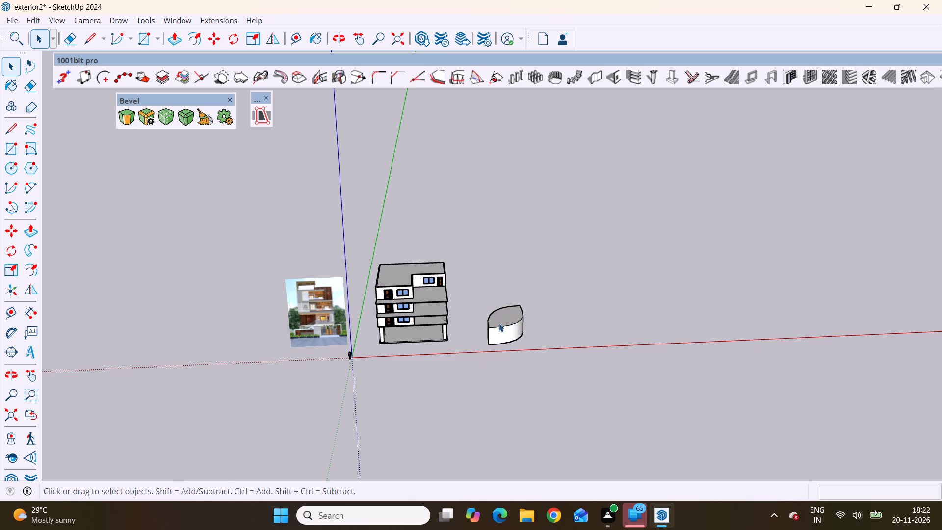
scroll(493, 323, up, 4)
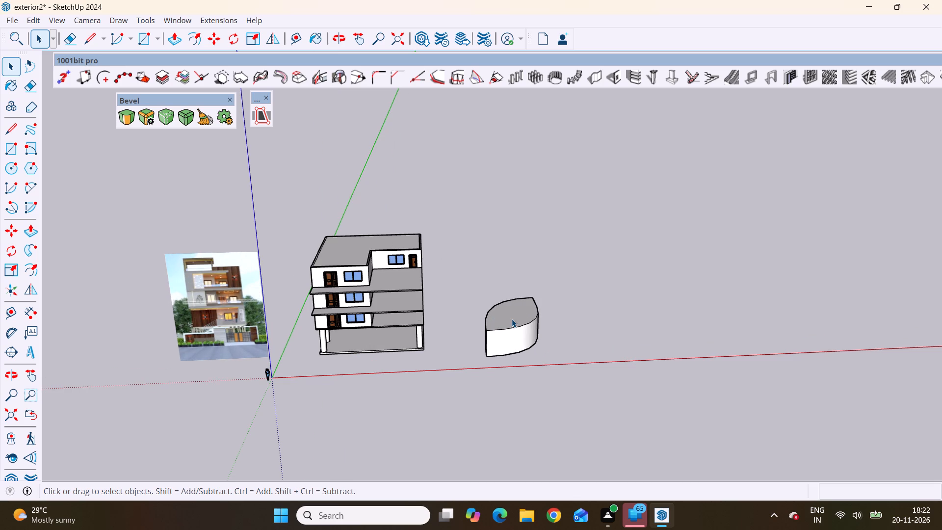
Delete the entire double-rounded practice solid beside the building.
click(512, 319)
double_click(511, 329)
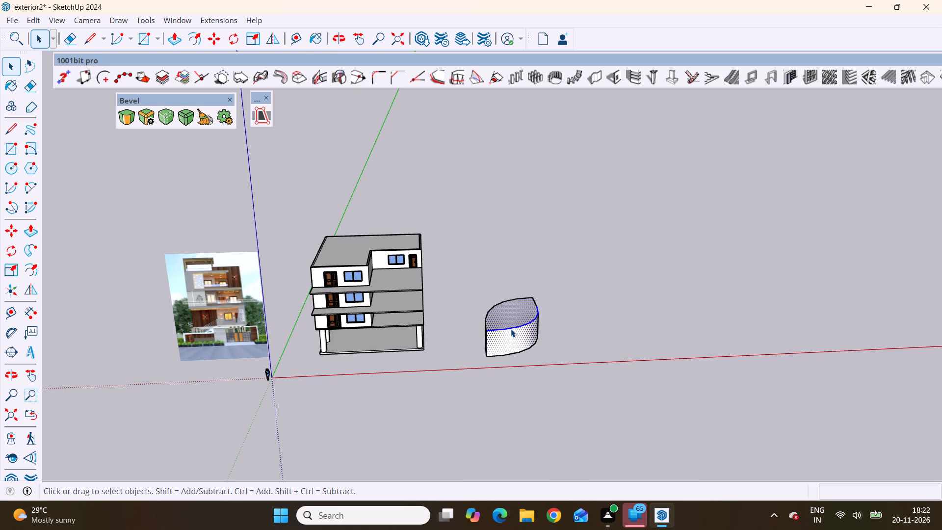
double_click(511, 329)
drag(576, 273, 497, 354)
drag(497, 354, 480, 359)
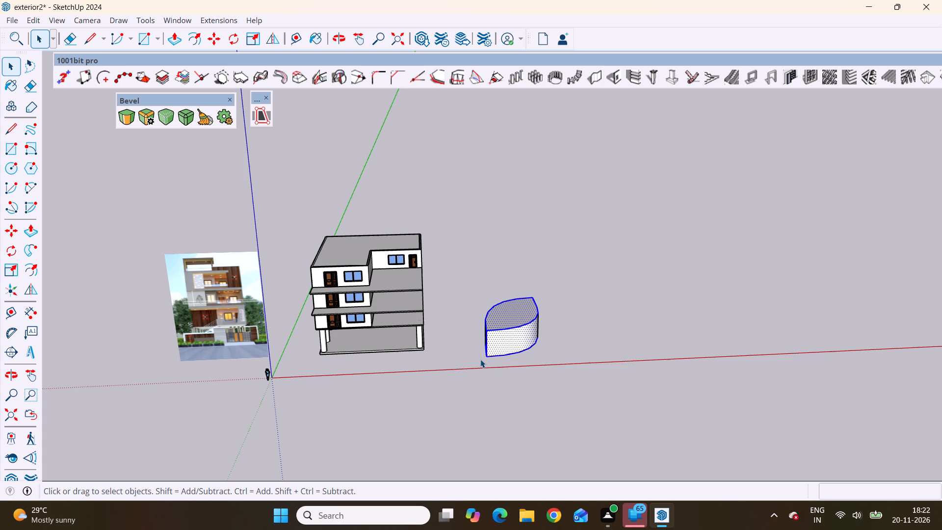
key(Delete)
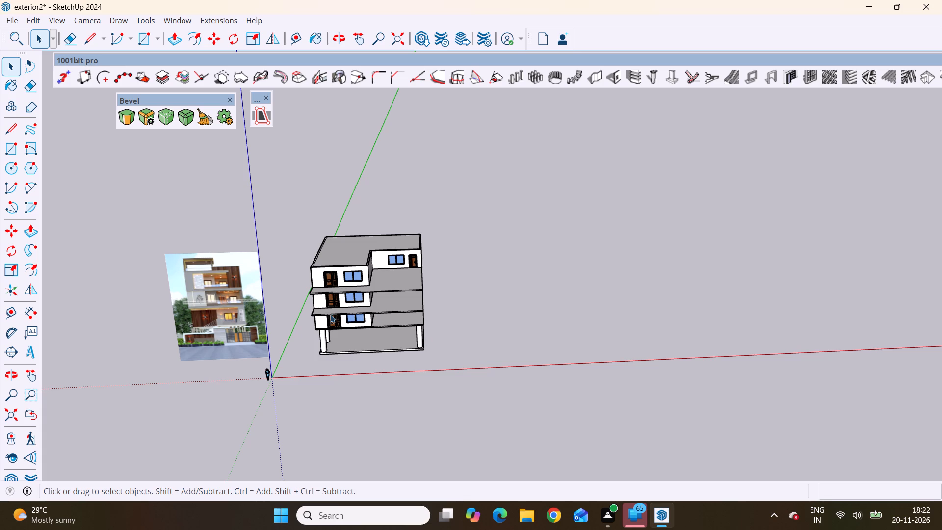
Compare the building's storeys and projecting slabs with the reference facade image, from the front, above and below.
scroll(496, 330, down, 3)
middle_drag(425, 347, 454, 271)
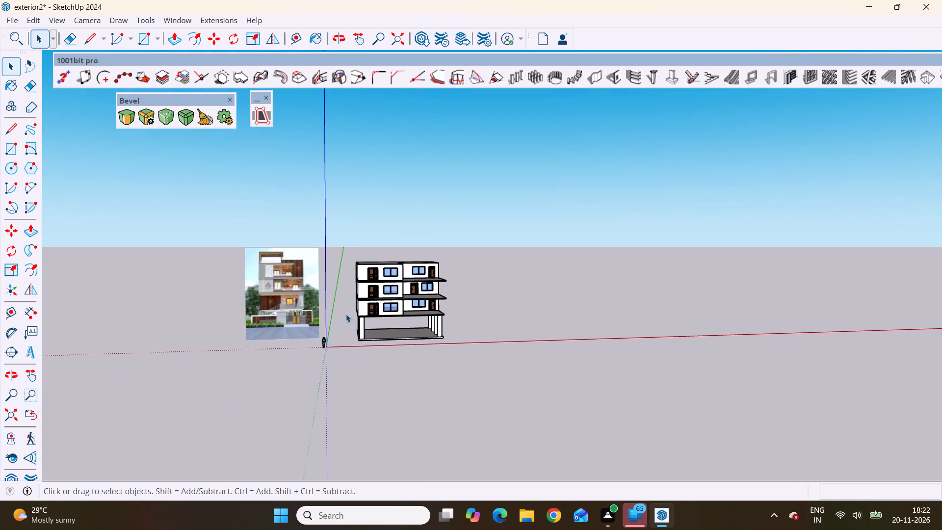
scroll(274, 294, up, 9)
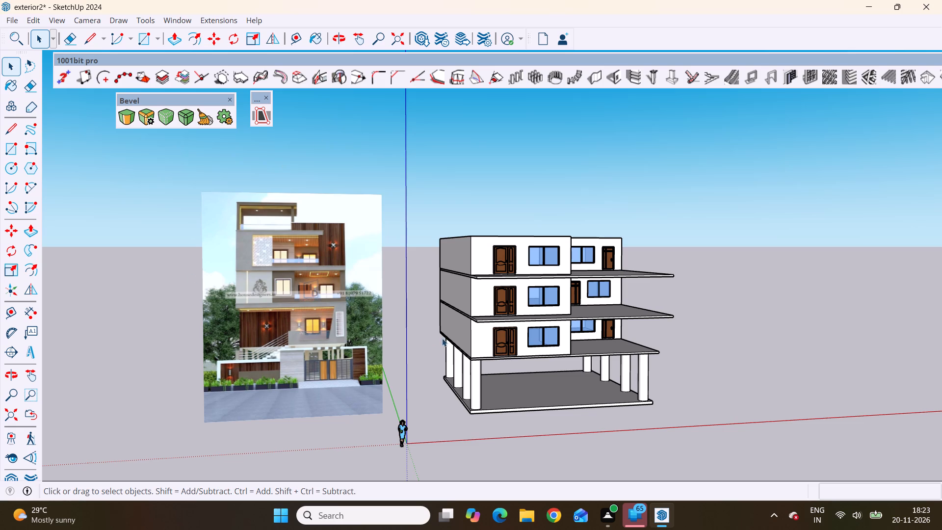
scroll(346, 271, up, 4)
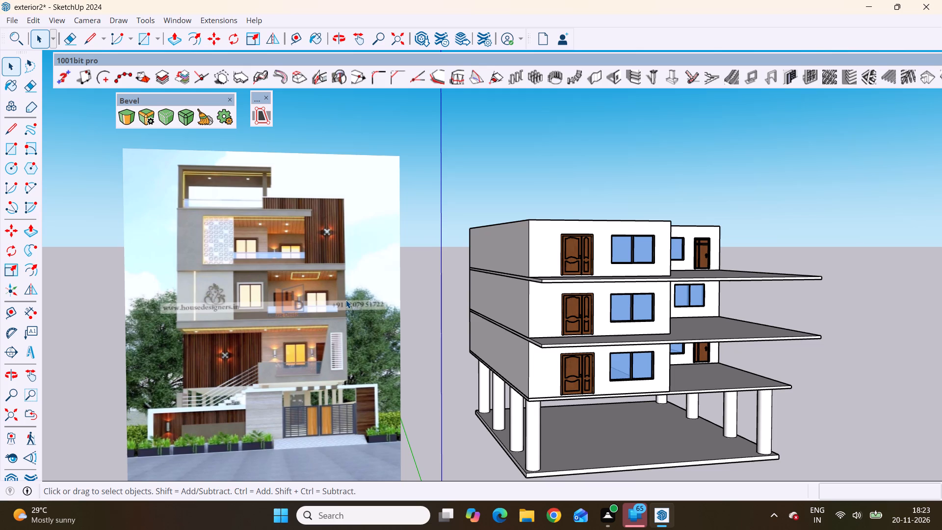
scroll(346, 302, down, 1)
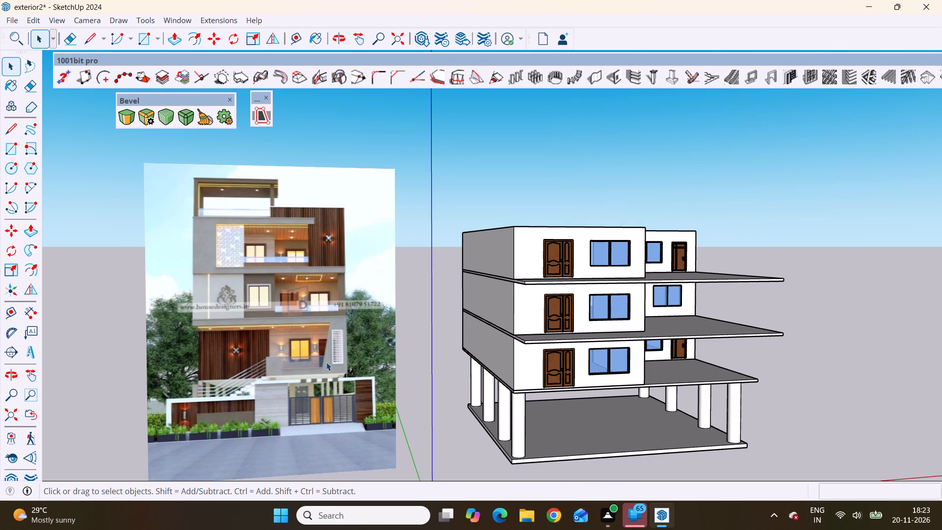
scroll(318, 388, down, 1)
scroll(545, 423, down, 3)
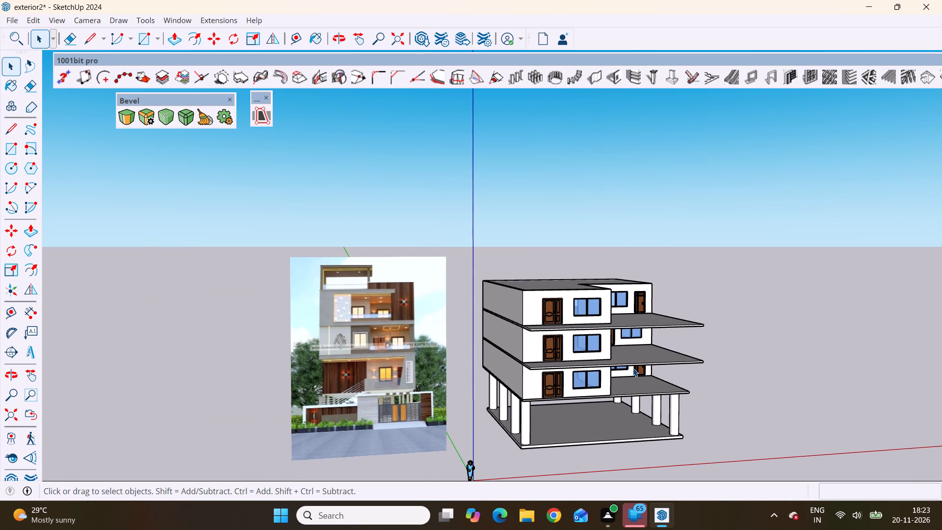
middle_drag(628, 371, 544, 401)
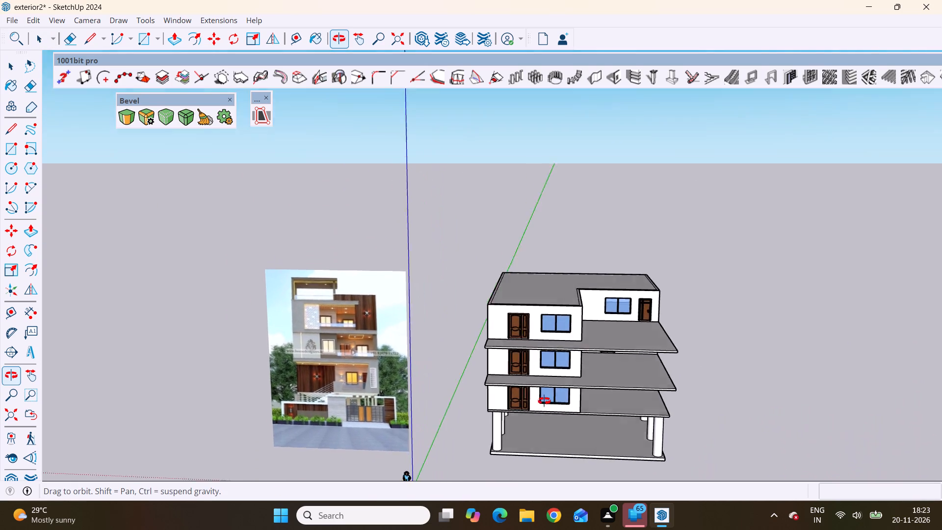
middle_drag(544, 401, 569, 250)
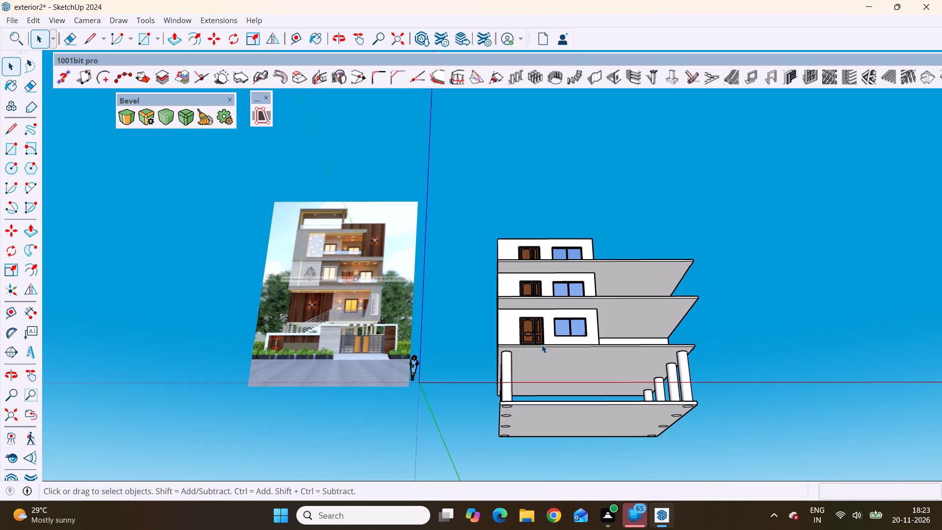
scroll(542, 344, down, 4)
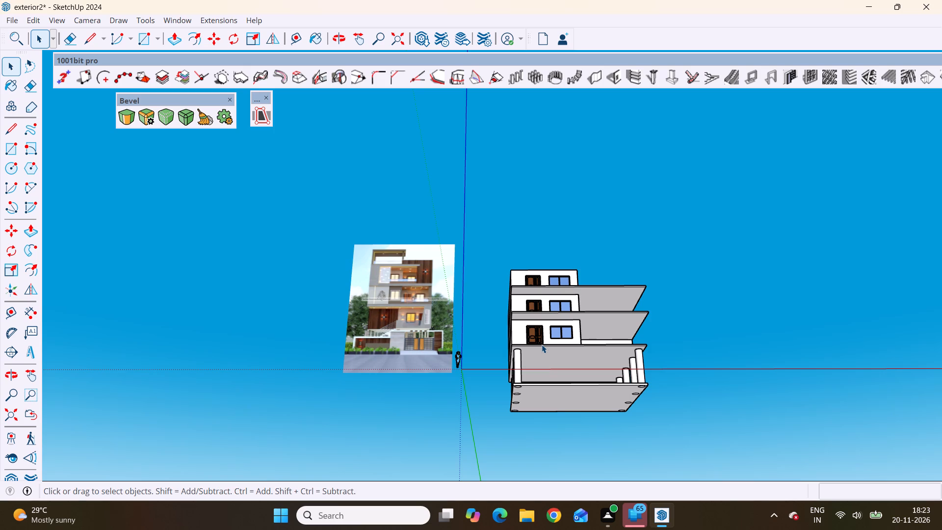
scroll(533, 348, down, 2)
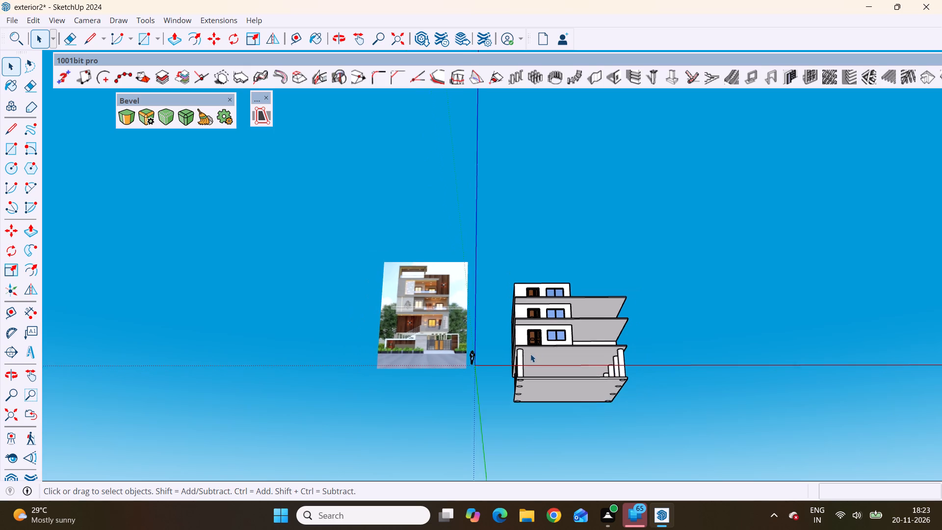
scroll(530, 354, down, 1)
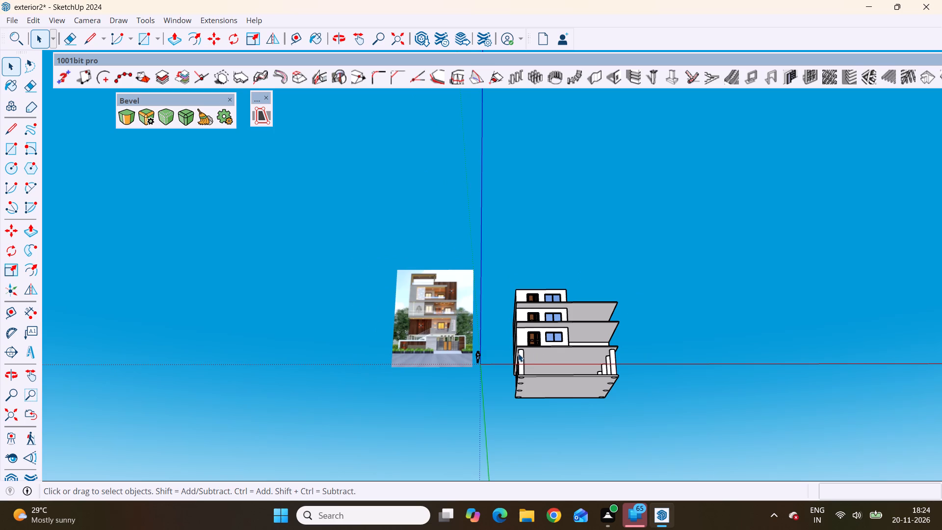
scroll(550, 352, up, 5)
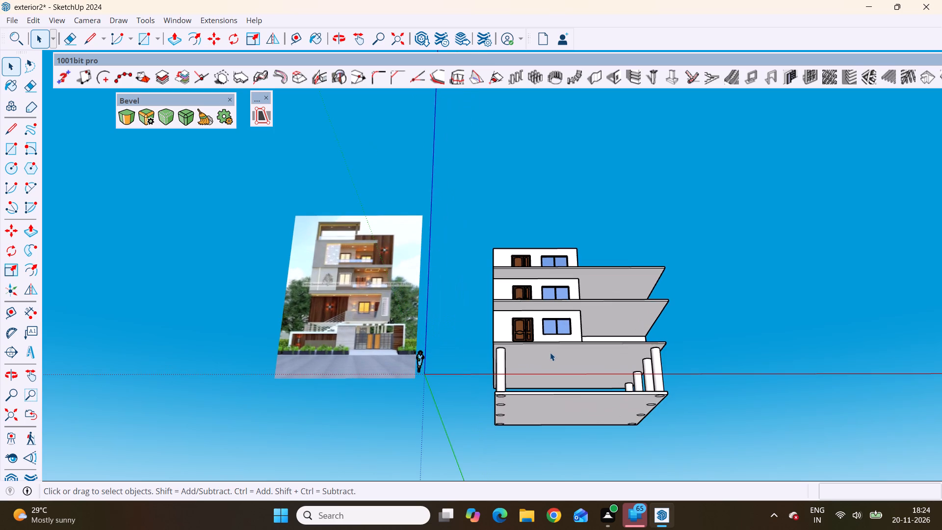
scroll(550, 352, down, 3)
middle_drag(551, 318, 546, 476)
middle_drag(567, 356, 567, 413)
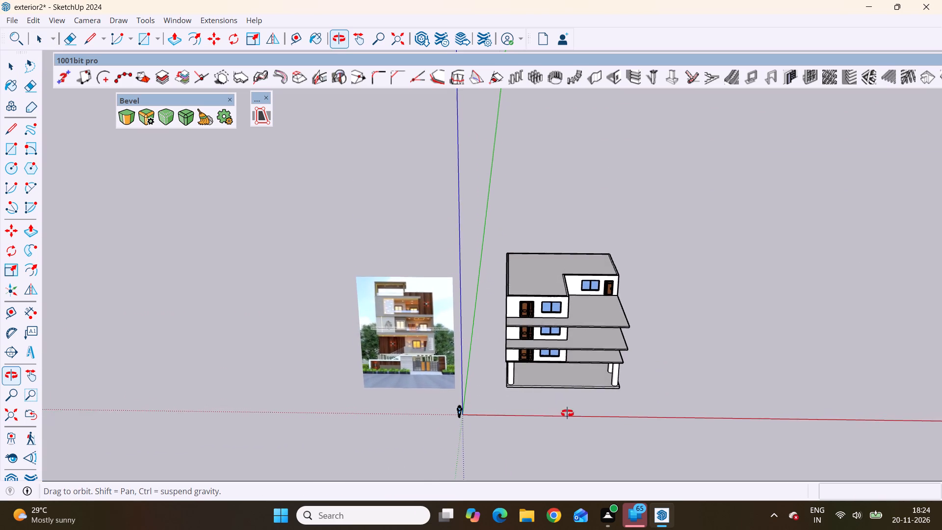
middle_drag(567, 413, 573, 438)
scroll(433, 348, up, 10)
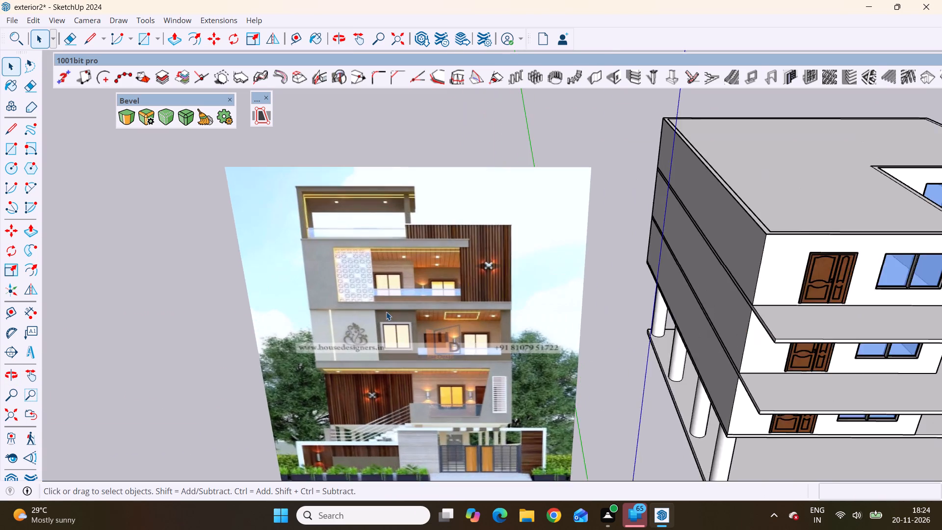
scroll(386, 312, up, 6)
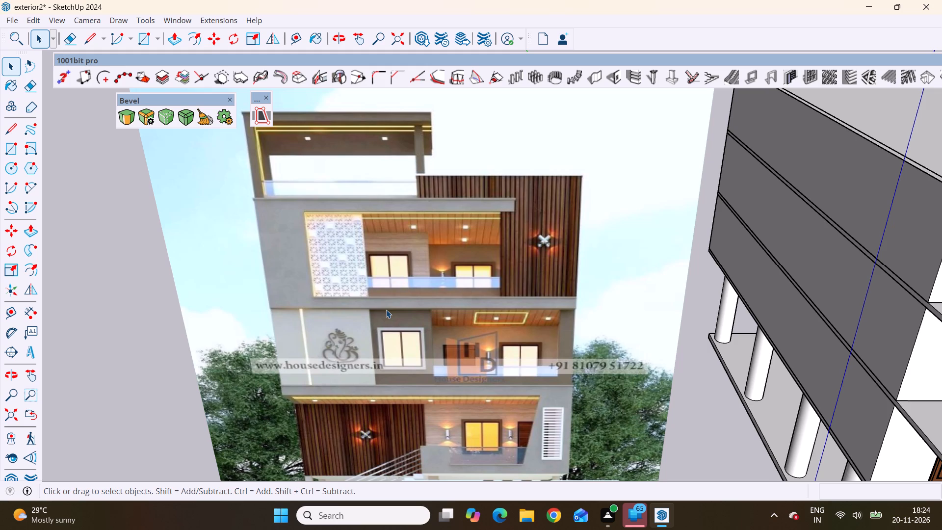
scroll(386, 310, down, 13)
Draw a 26' 6" by 8' rectangle on the uppermost projecting slab's underside, from its outer front corner to the front wall's inner corner.
middle_drag(680, 353, 657, 262)
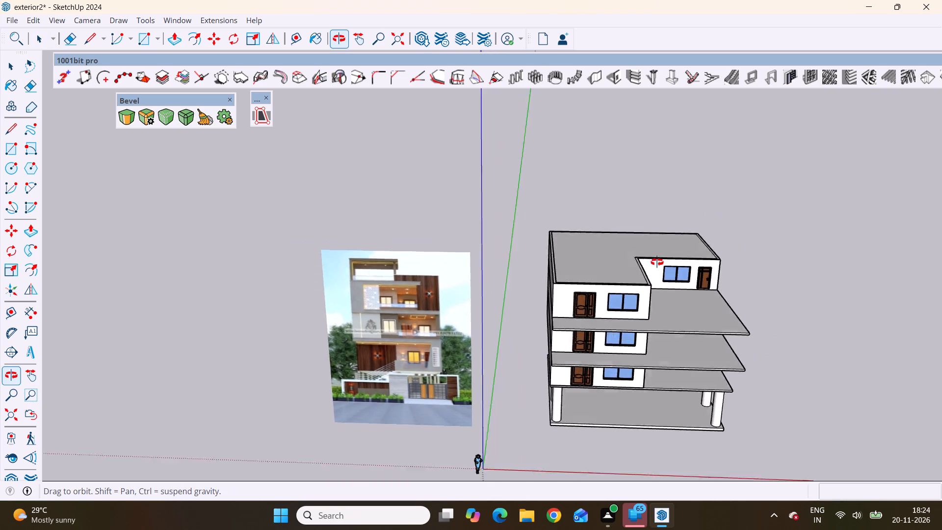
middle_drag(657, 262, 638, 159)
scroll(663, 251, up, 8)
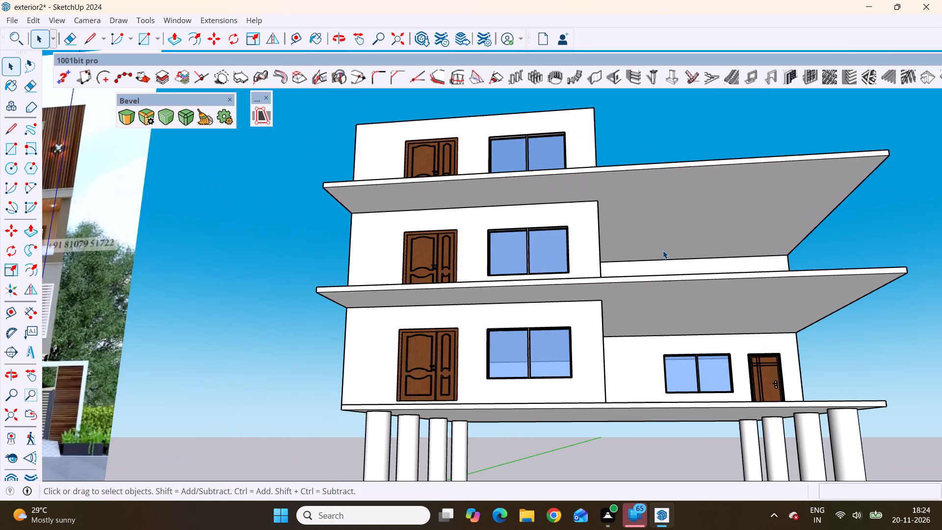
click(480, 190)
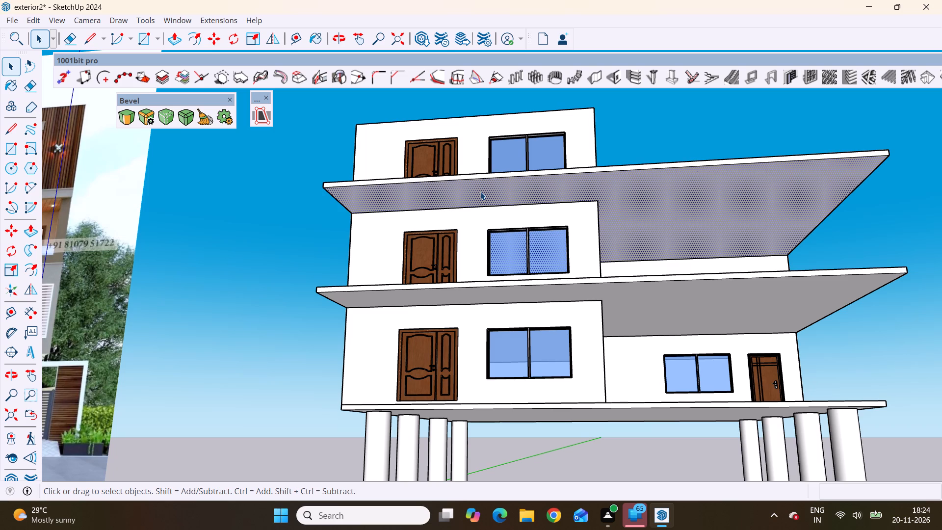
click(480, 192)
click(492, 205)
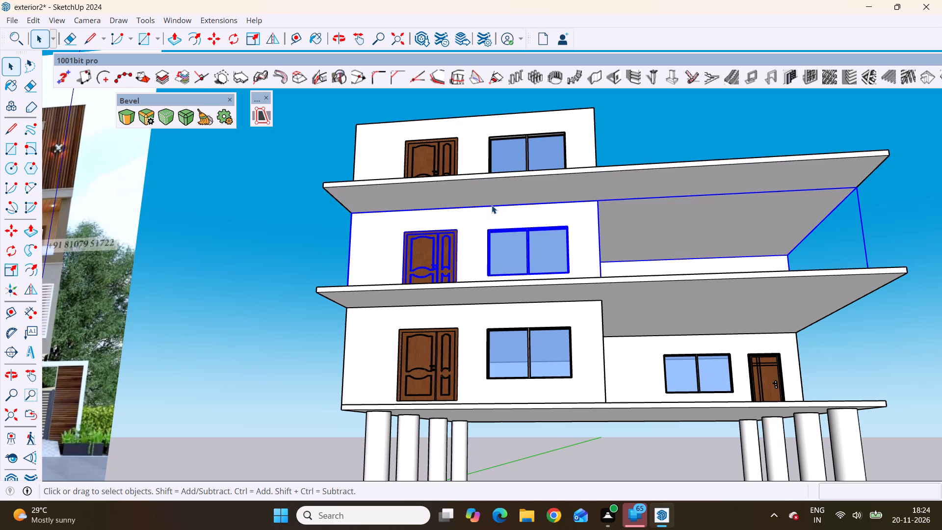
double_click(499, 193)
click(499, 193)
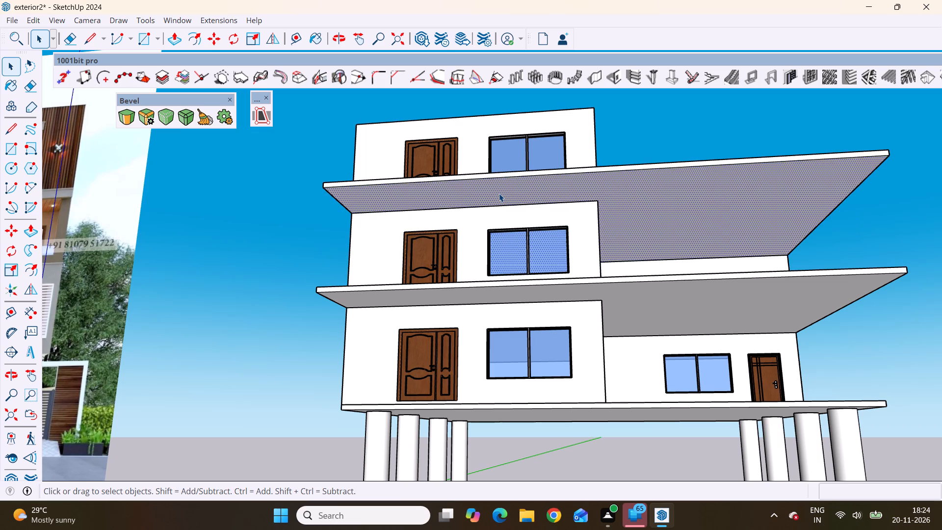
key(r)
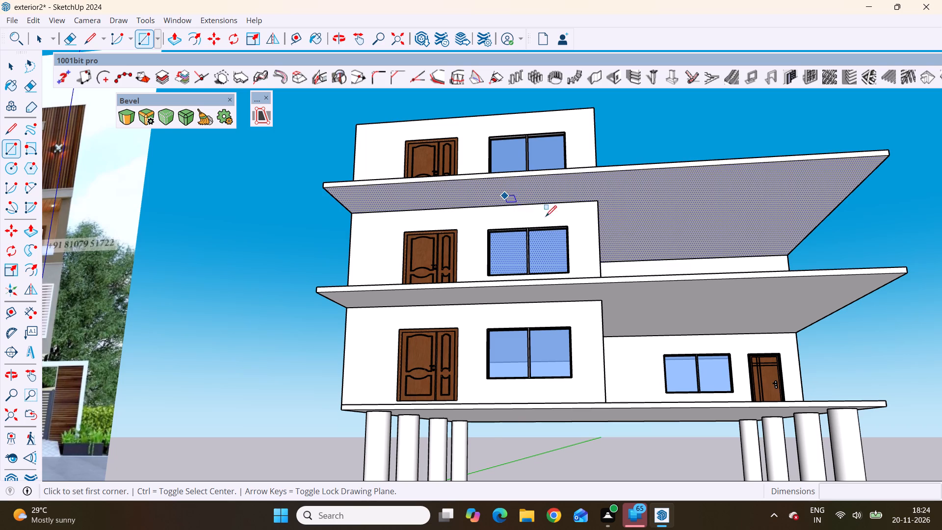
scroll(591, 237, down, 4)
scroll(425, 220, up, 9)
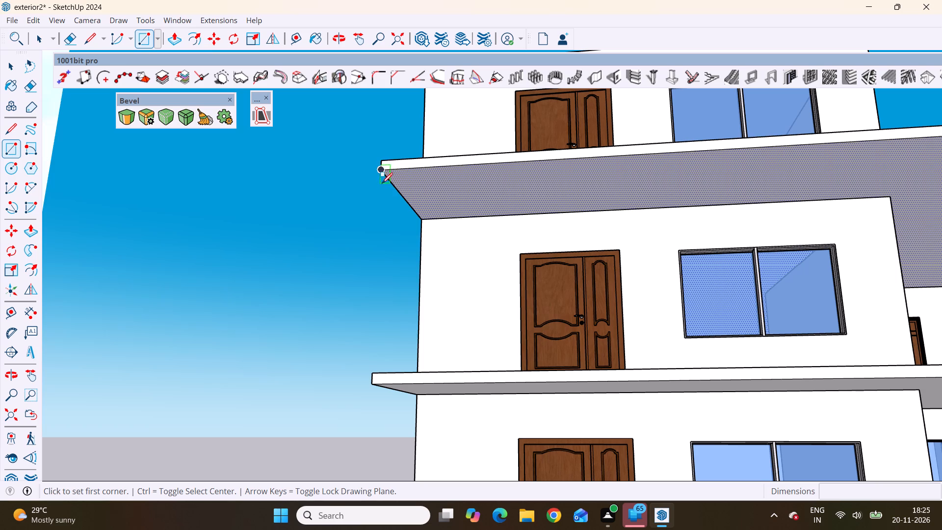
click(381, 171)
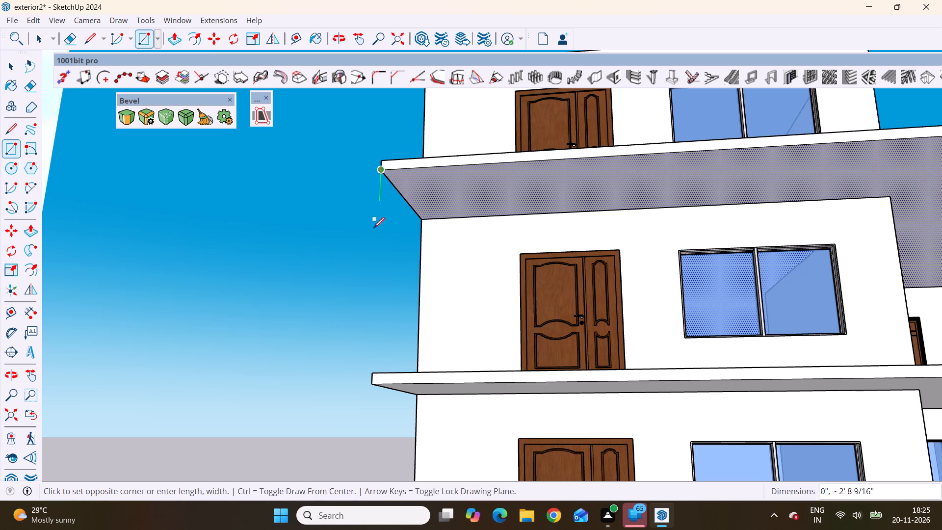
scroll(331, 196, down, 10)
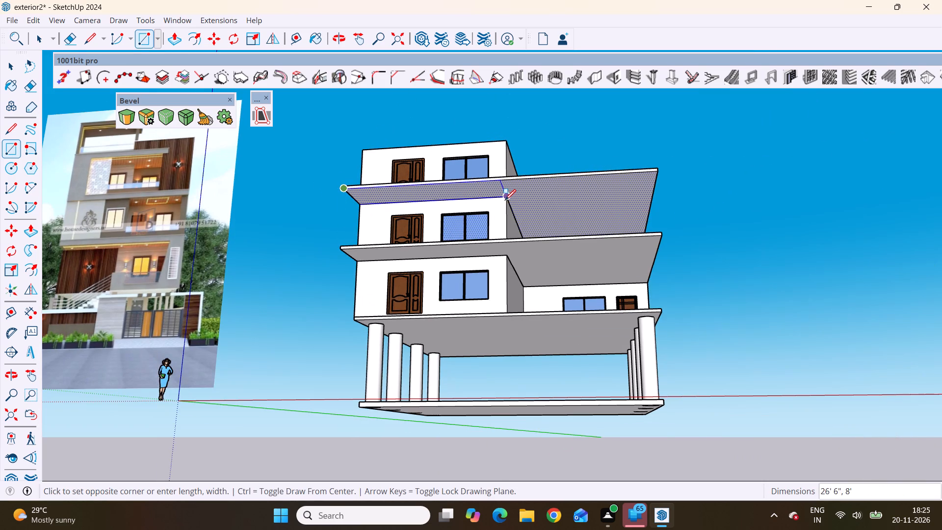
scroll(504, 199, up, 18)
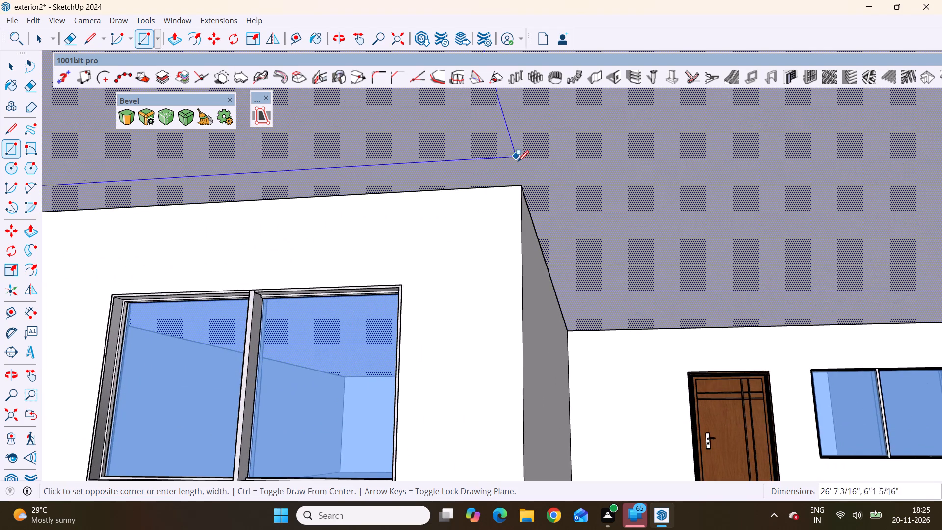
click(524, 185)
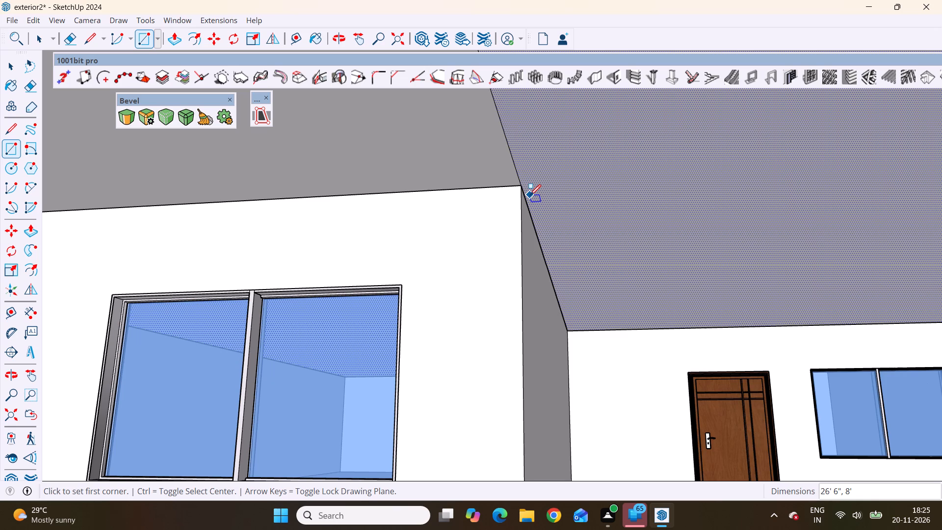
Extrude the rectangle beneath the uppermost projecting slab's front strip 1' downward, along the wall with the double door.
scroll(420, 265, down, 11)
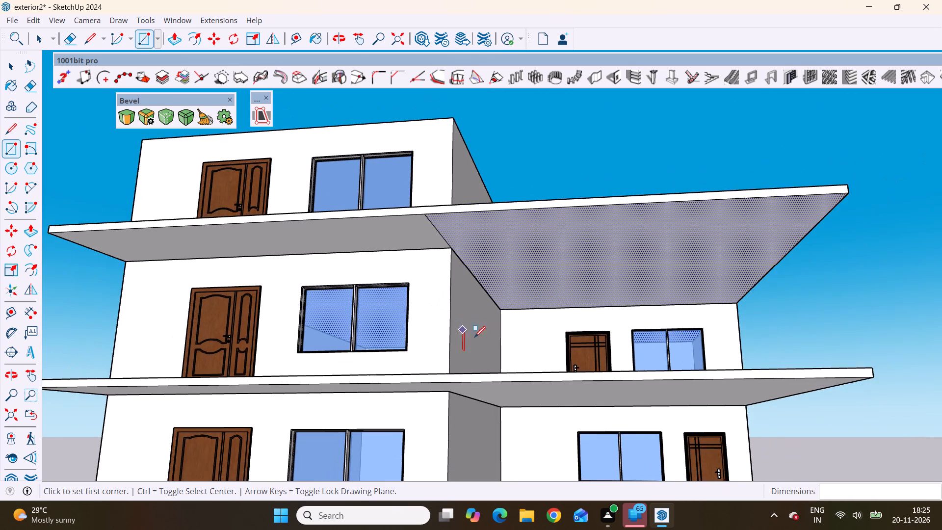
scroll(512, 343, down, 1)
middle_drag(507, 302, 553, 281)
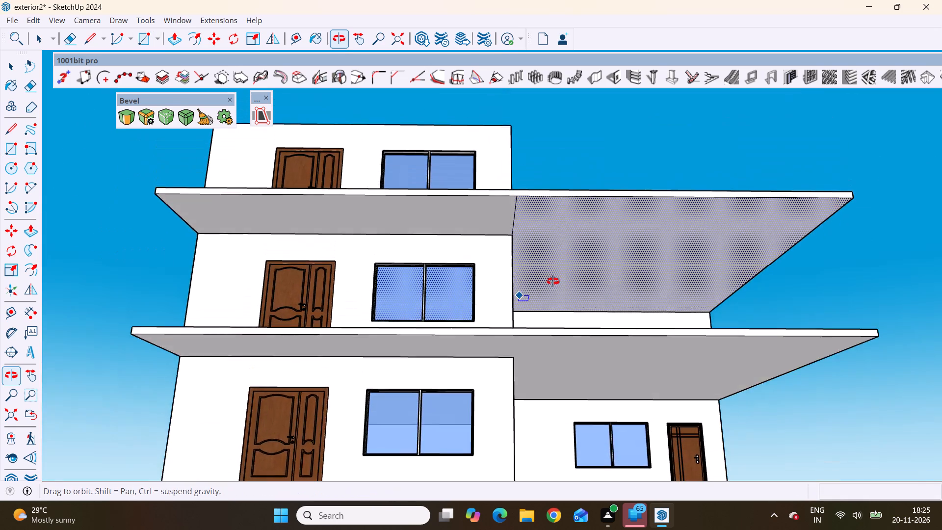
middle_drag(553, 281, 548, 302)
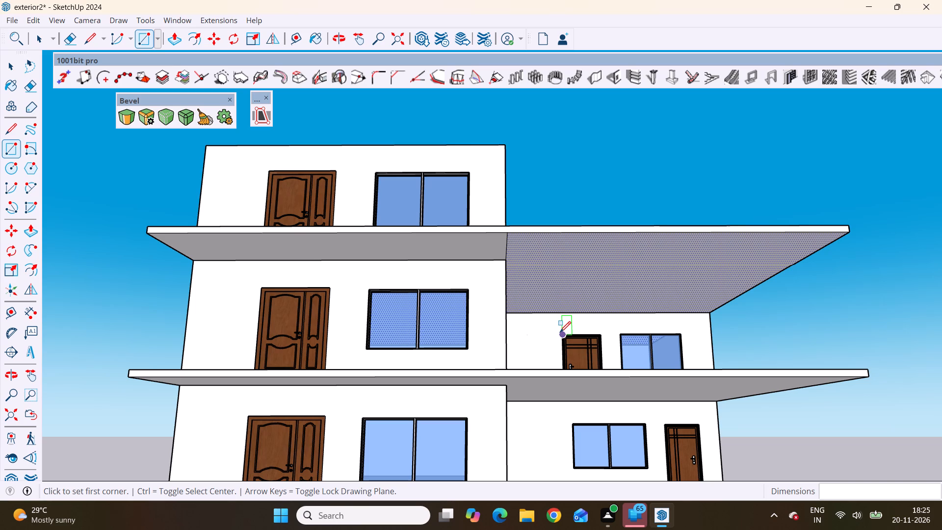
key(space)
click(381, 248)
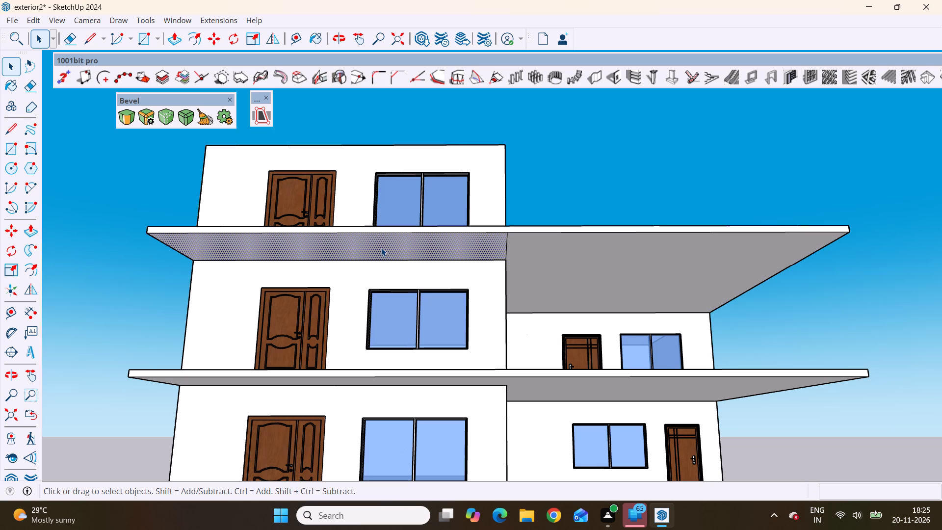
key(p)
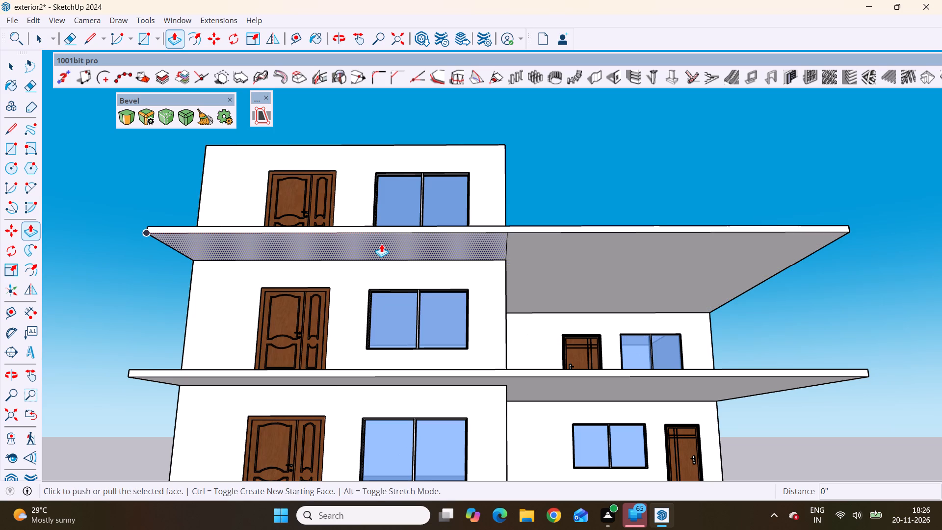
click(381, 243)
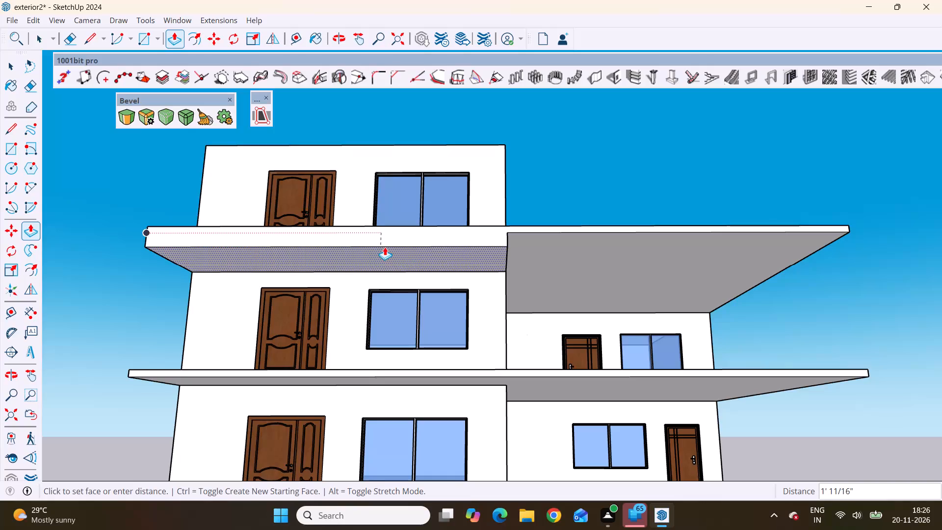
text(1')
key(Return)
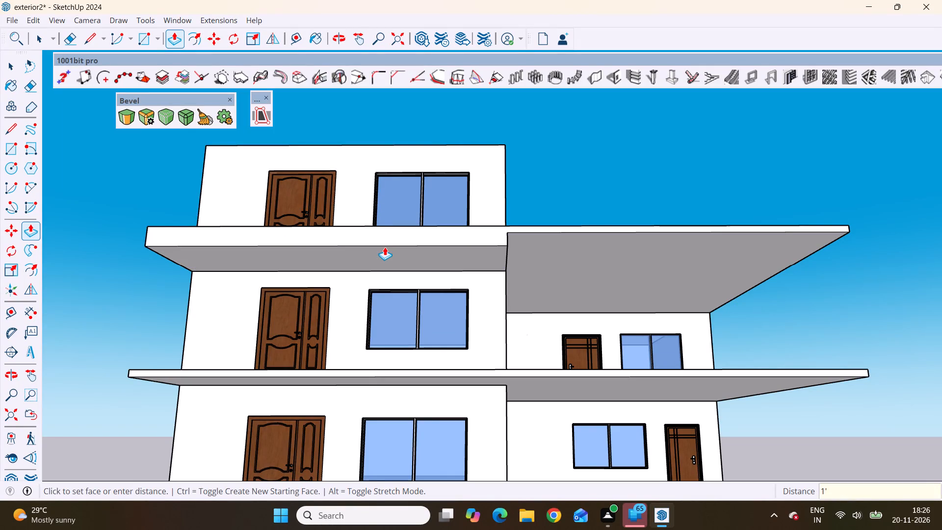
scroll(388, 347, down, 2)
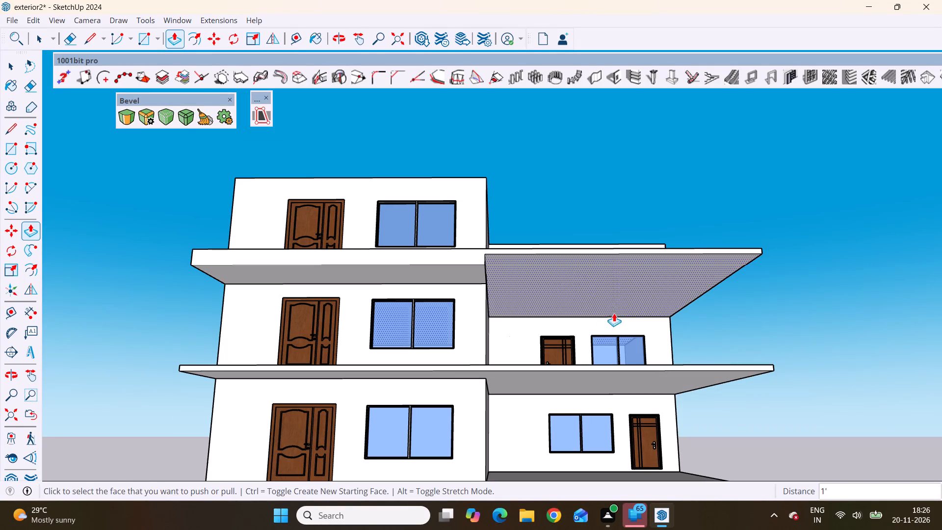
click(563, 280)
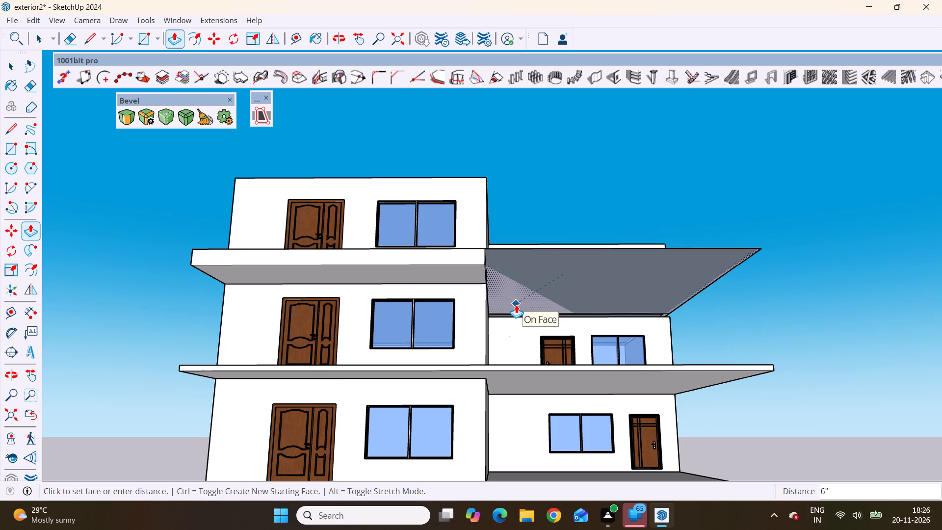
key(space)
Examine the thickened front overhang and the adjoining wide slab underside from the front and from below.
scroll(544, 280, down, 1)
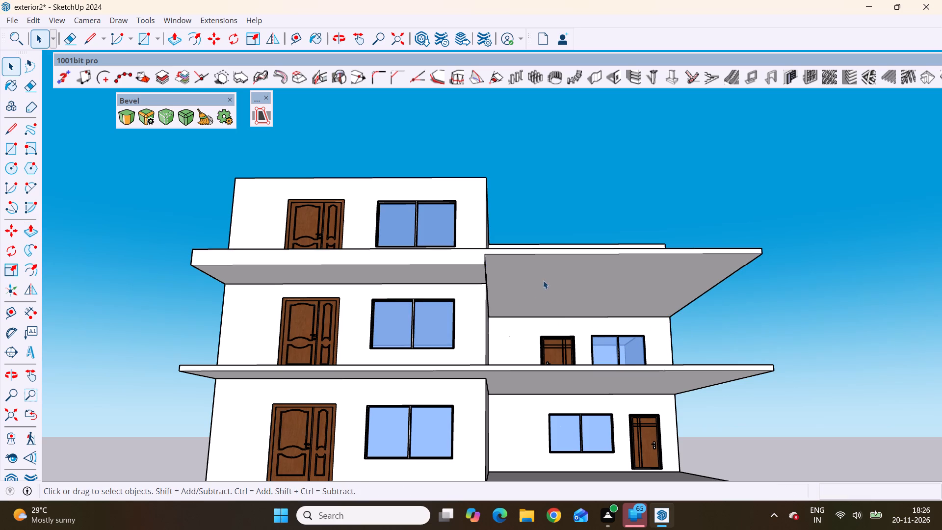
scroll(543, 280, down, 2)
middle_drag(395, 277, 408, 331)
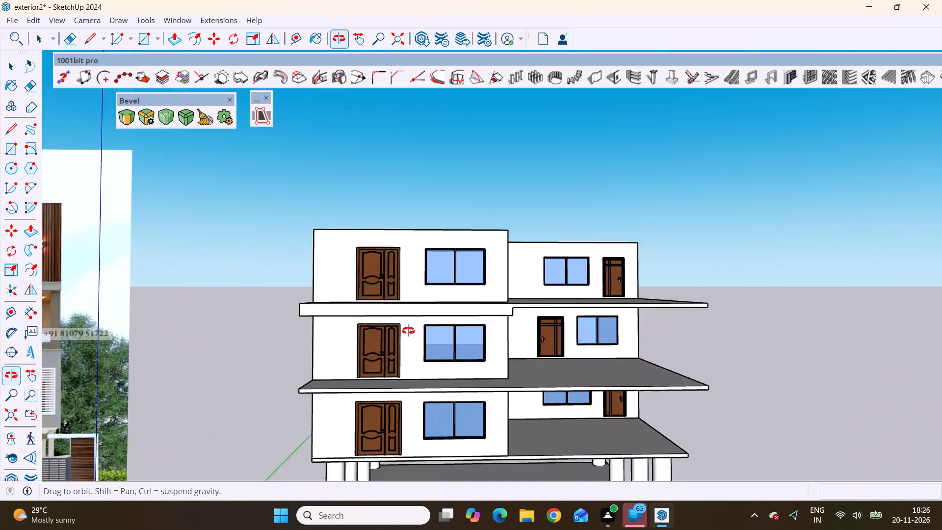
middle_drag(408, 331, 357, 242)
scroll(491, 229, up, 6)
scroll(488, 295, up, 1)
middle_drag(488, 295, 520, 302)
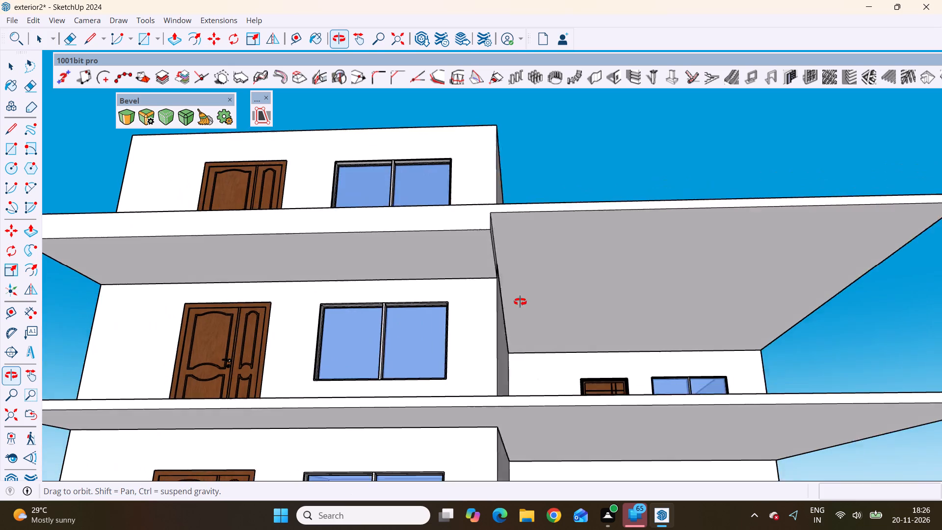
middle_drag(520, 302, 529, 295)
scroll(517, 315, down, 7)
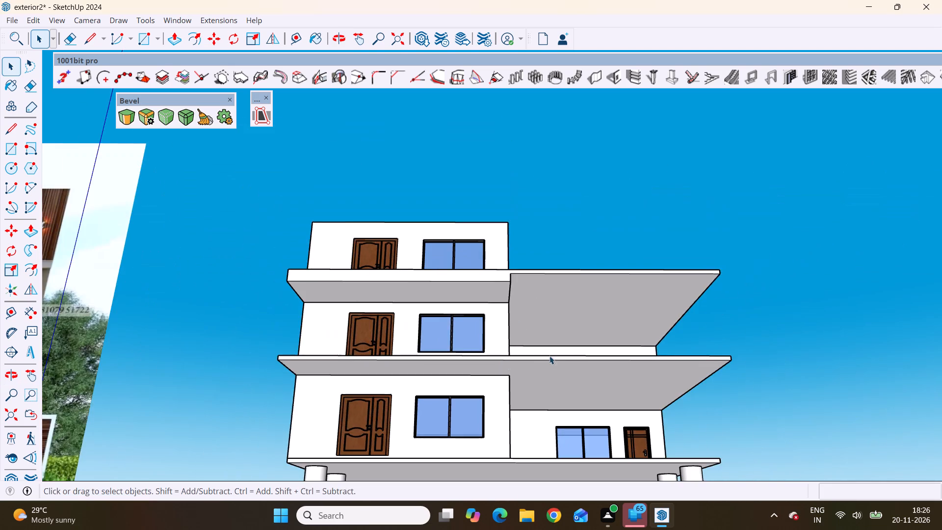
Draw a 25' by 33' 9" rectangle on the uppermost slab's wide underside, from the thickened overhang's front corner to the recessed wall's far corner.
scroll(586, 306, up, 5)
click(586, 305)
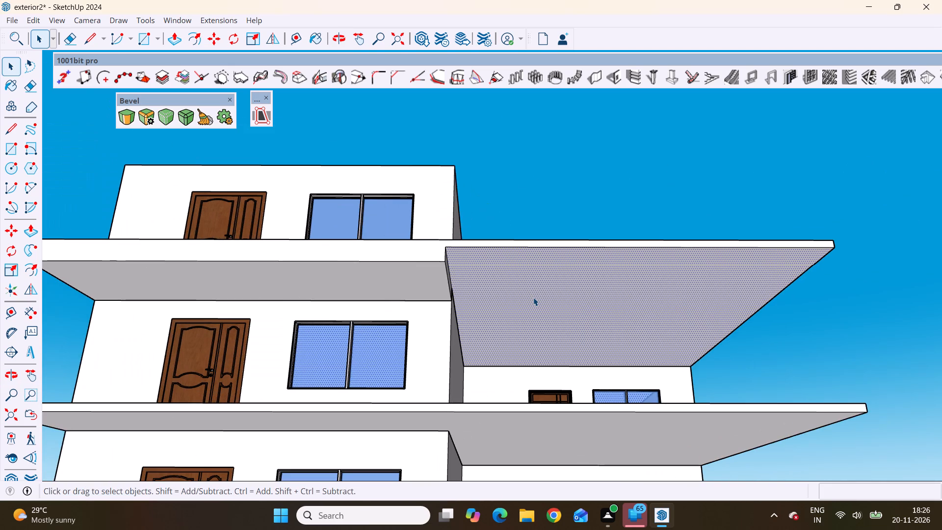
scroll(533, 297, up, 1)
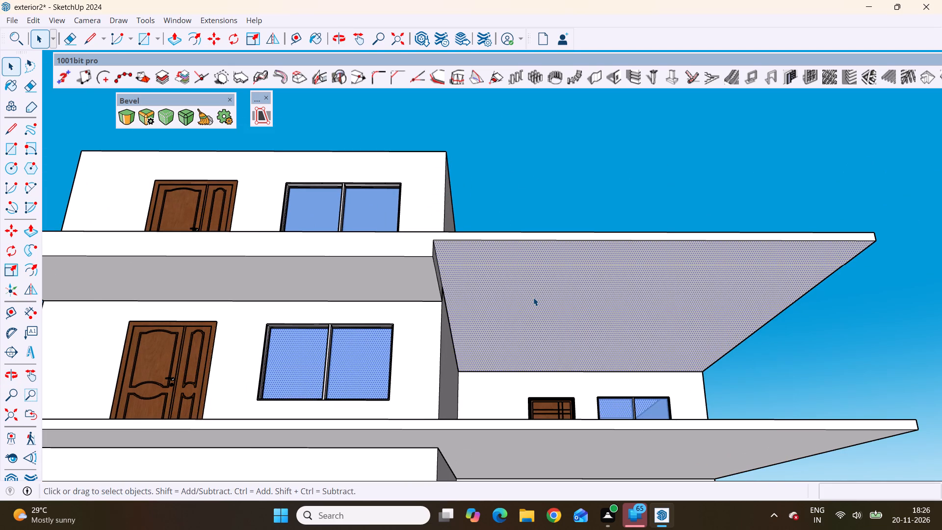
key(r)
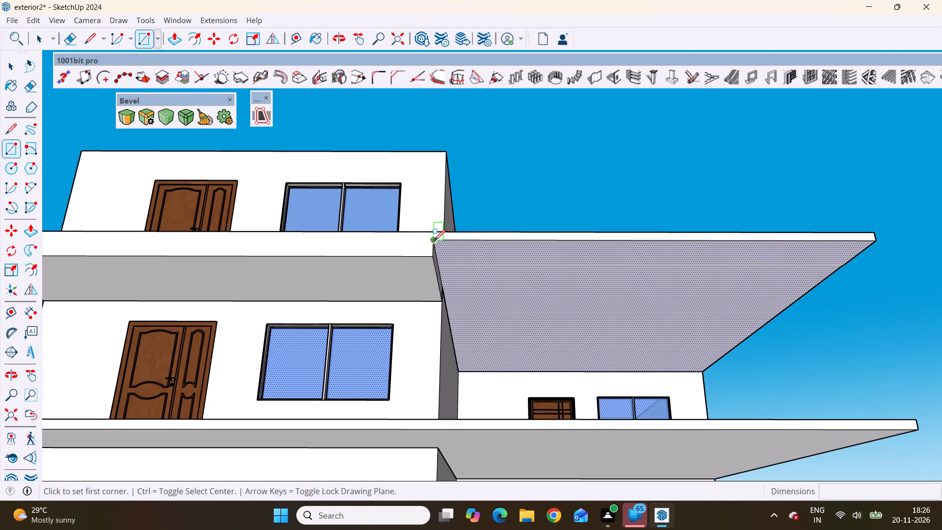
scroll(440, 259, up, 5)
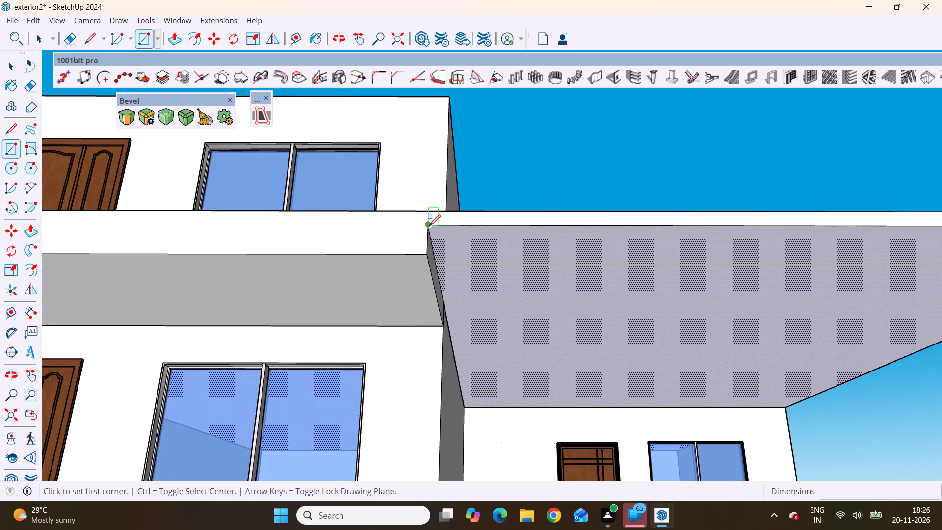
click(428, 227)
scroll(523, 325, down, 4)
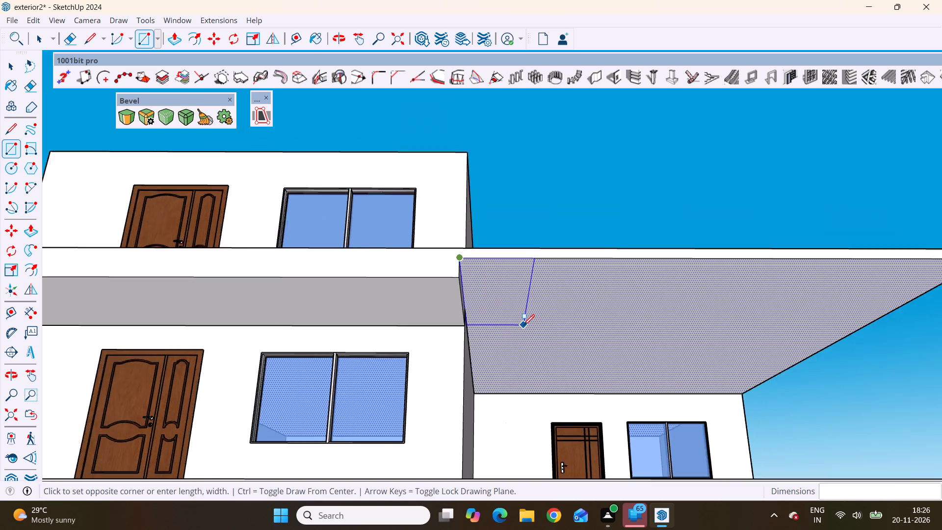
scroll(523, 325, down, 3)
scroll(584, 362, down, 3)
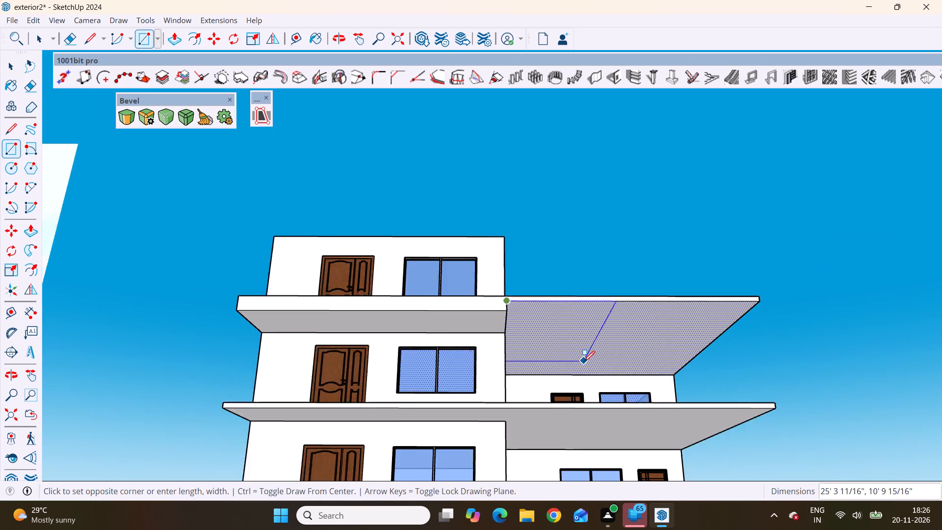
scroll(675, 388, up, 13)
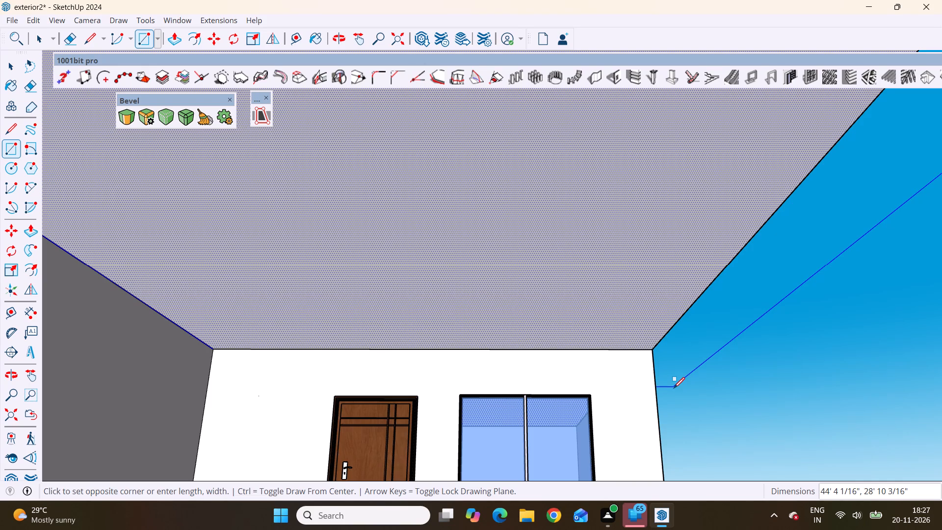
click(652, 352)
Select the rectangular face on the uppermost slab's wide underside, in front of the recessed wall.
scroll(595, 366, down, 8)
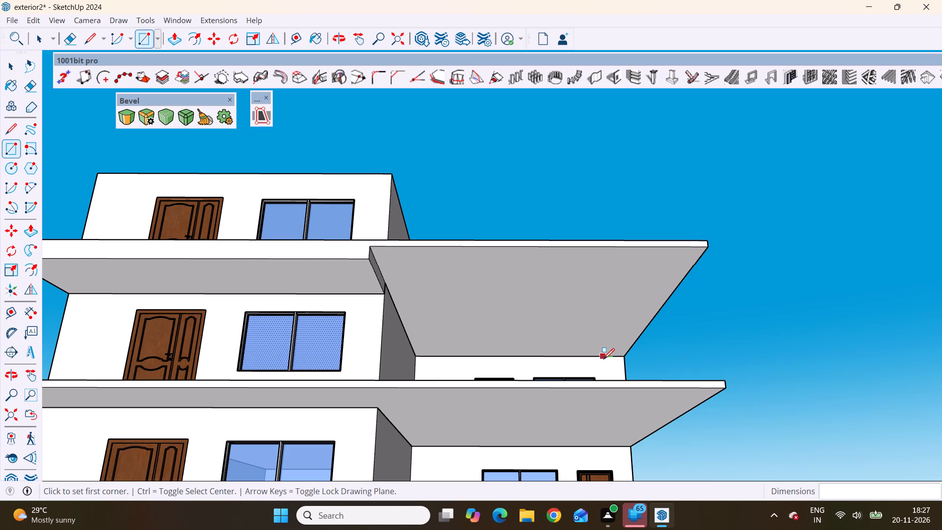
key(space)
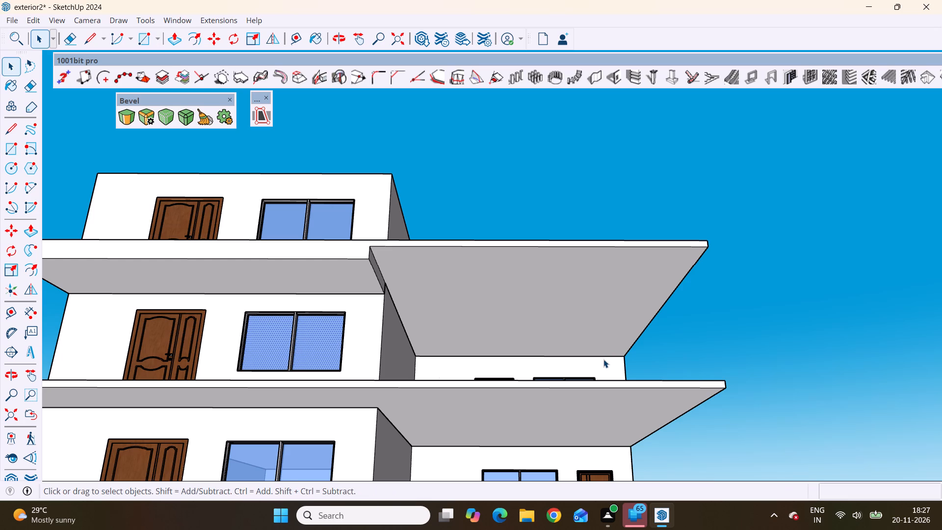
click(568, 320)
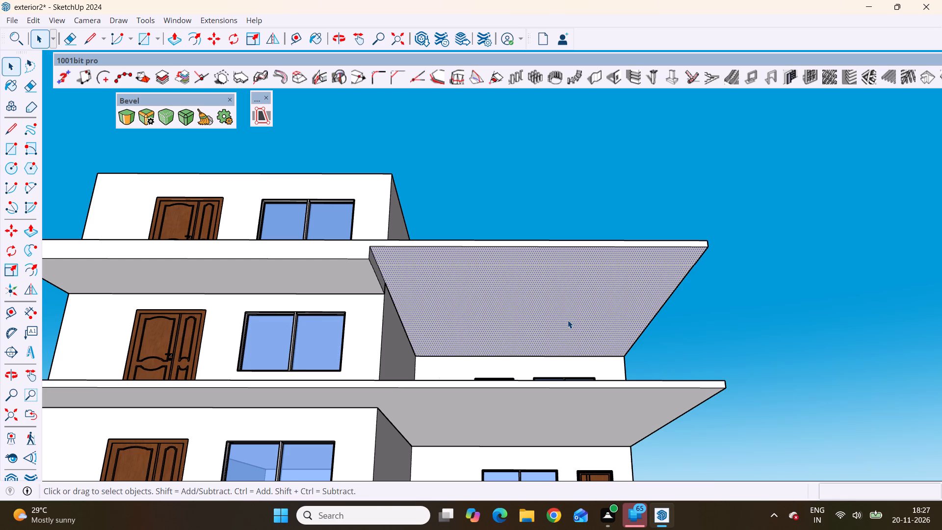
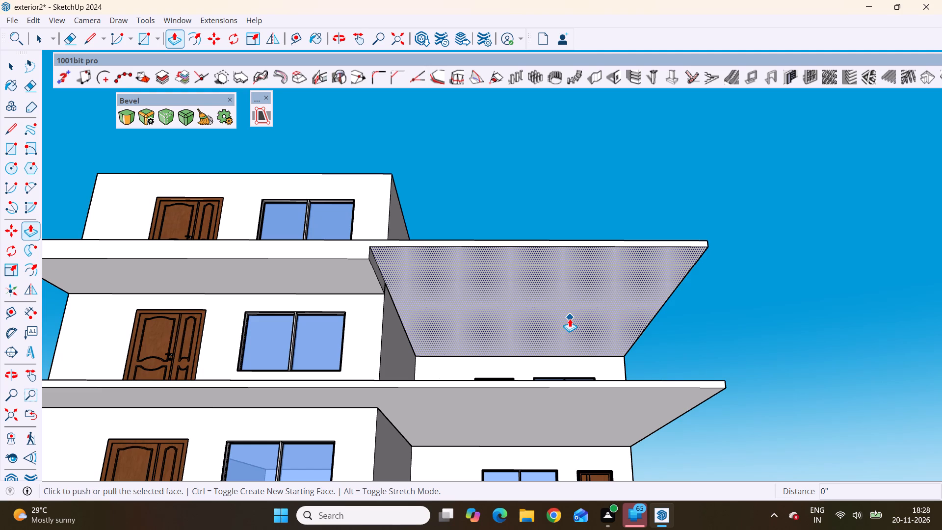
Extrude the rectangular face on the uppermost slab's wide underside 1' downward, level with the thickened front overhang.
click(570, 317)
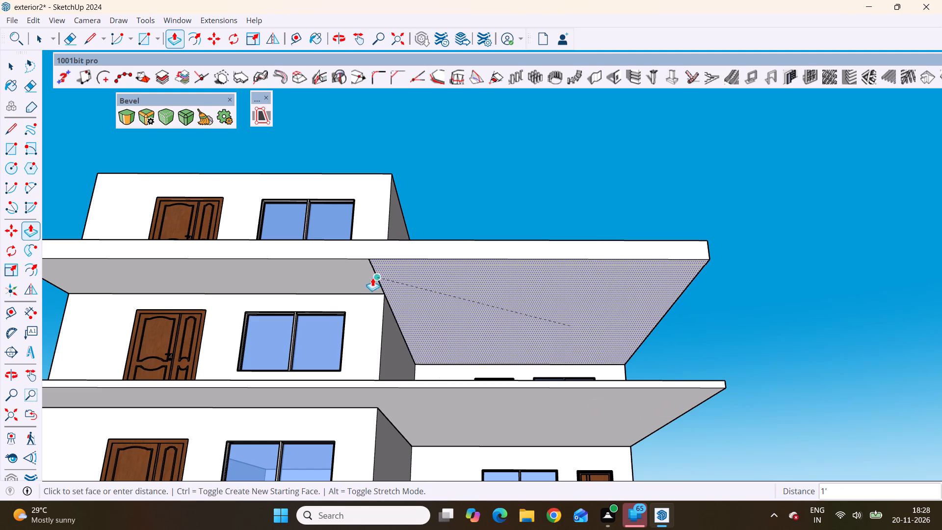
click(367, 270)
Examine the thickened uppermost slab from above, from the front and from below, including where its two underside sections meet.
scroll(445, 317, down, 2)
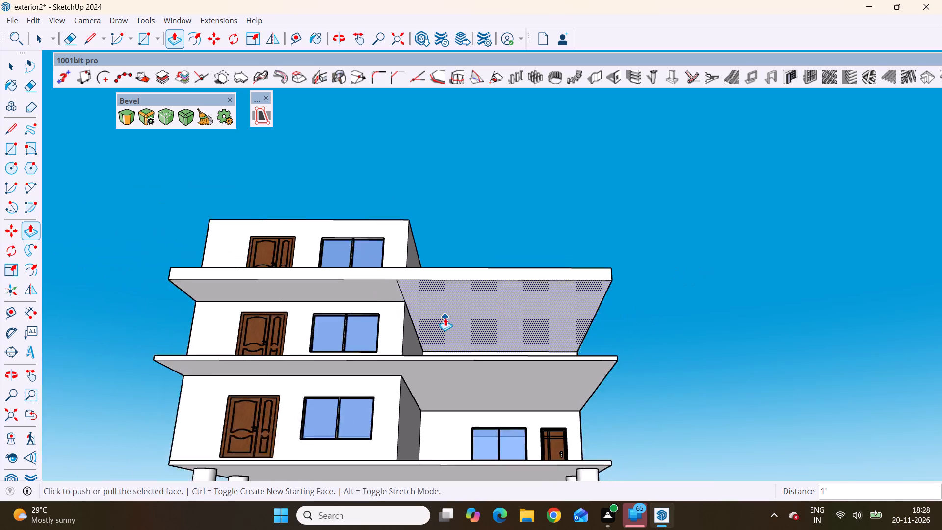
scroll(445, 318, down, 4)
middle_drag(456, 319, 444, 435)
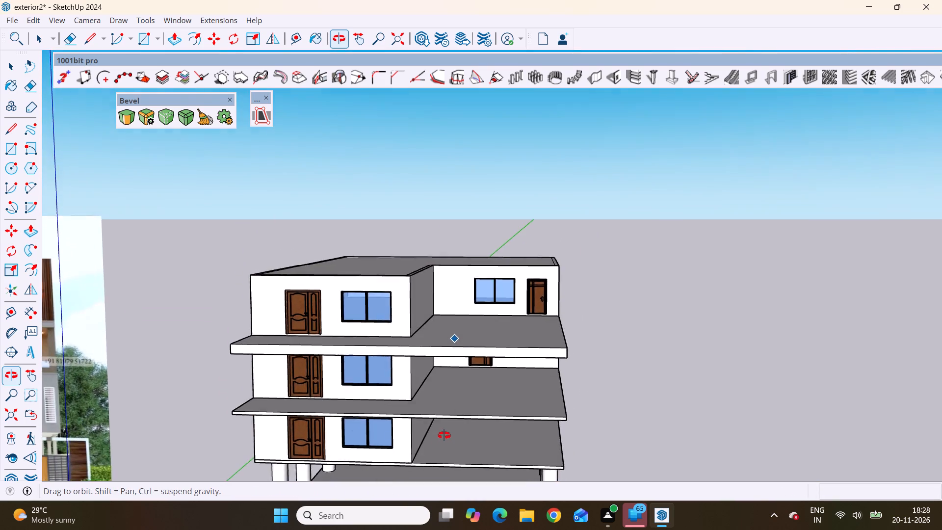
middle_drag(444, 435, 463, 393)
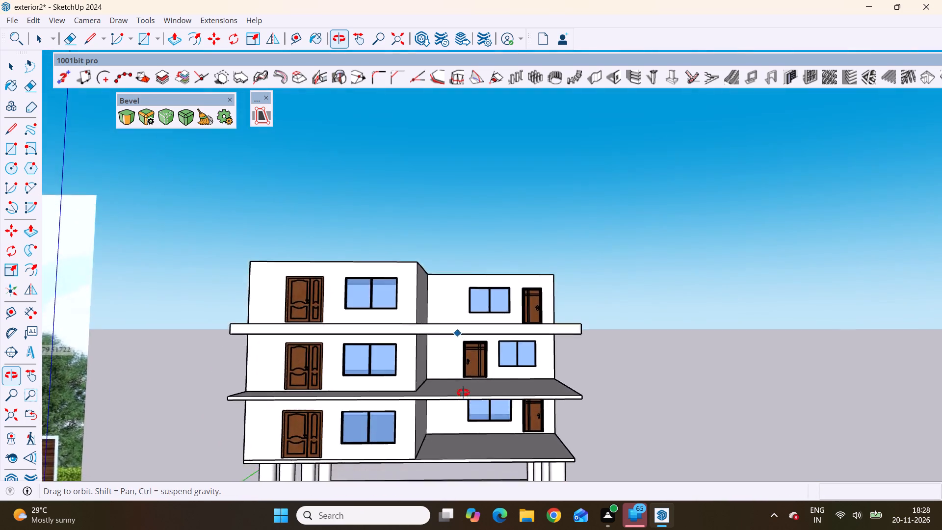
middle_drag(463, 393, 490, 322)
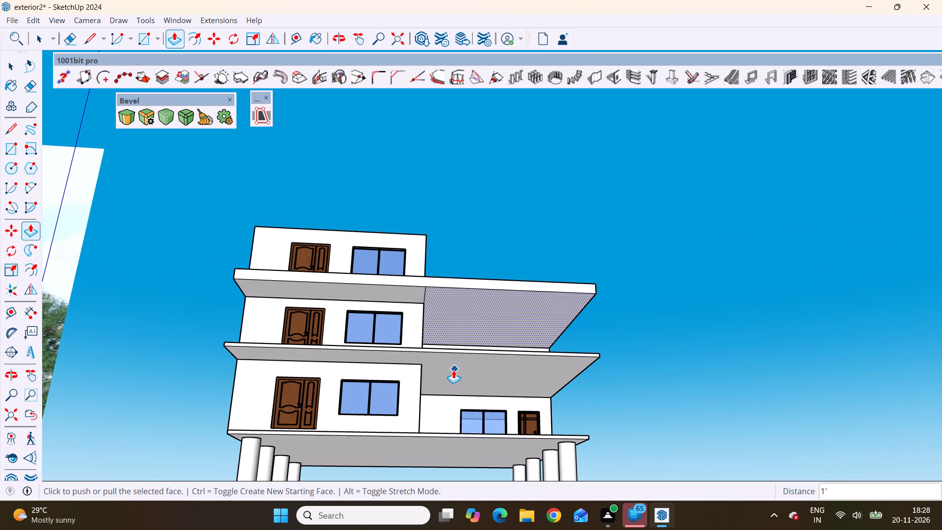
scroll(450, 378, down, 2)
scroll(426, 303, up, 8)
scroll(380, 336, down, 4)
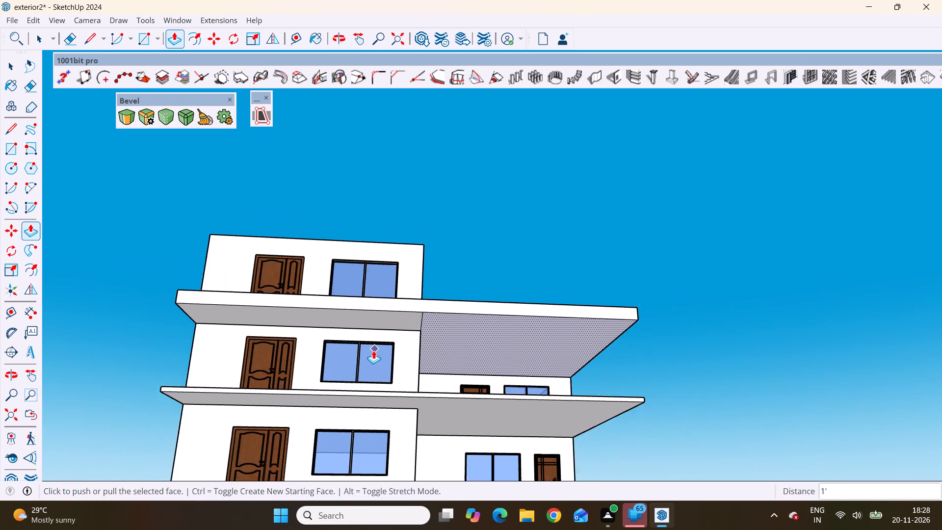
scroll(373, 350, down, 2)
scroll(503, 355, up, 5)
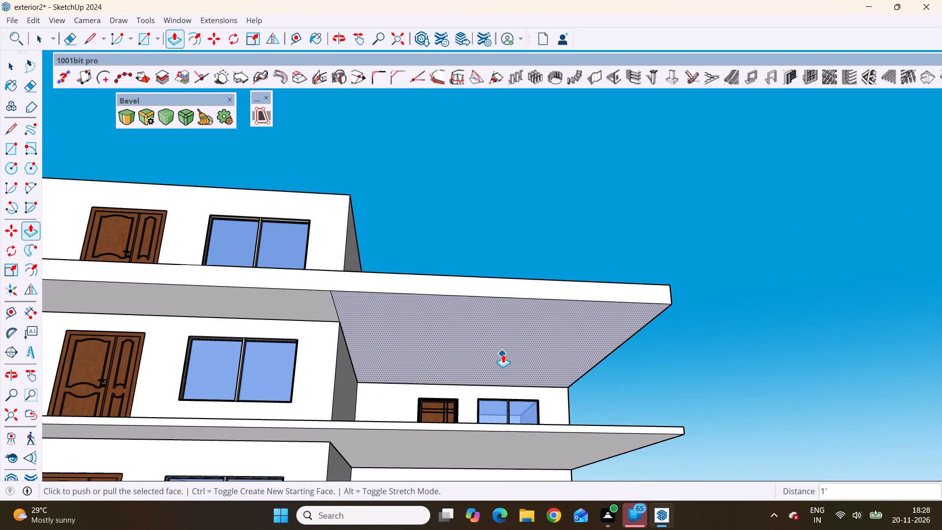
scroll(503, 354, down, 3)
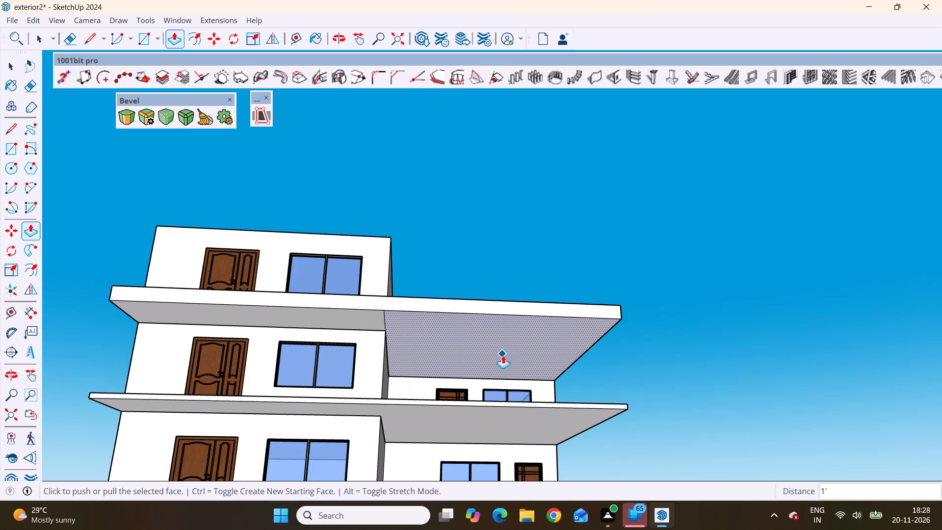
scroll(411, 363, up, 3)
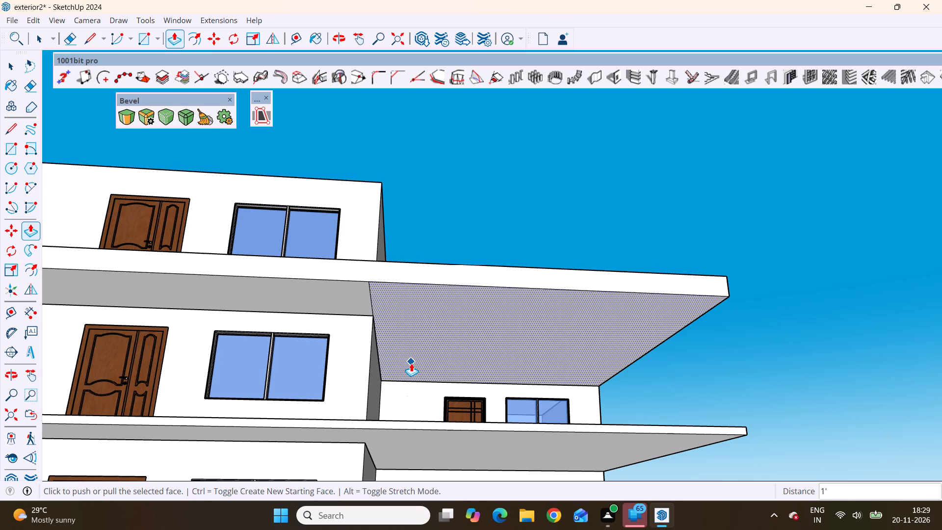
scroll(411, 363, up, 2)
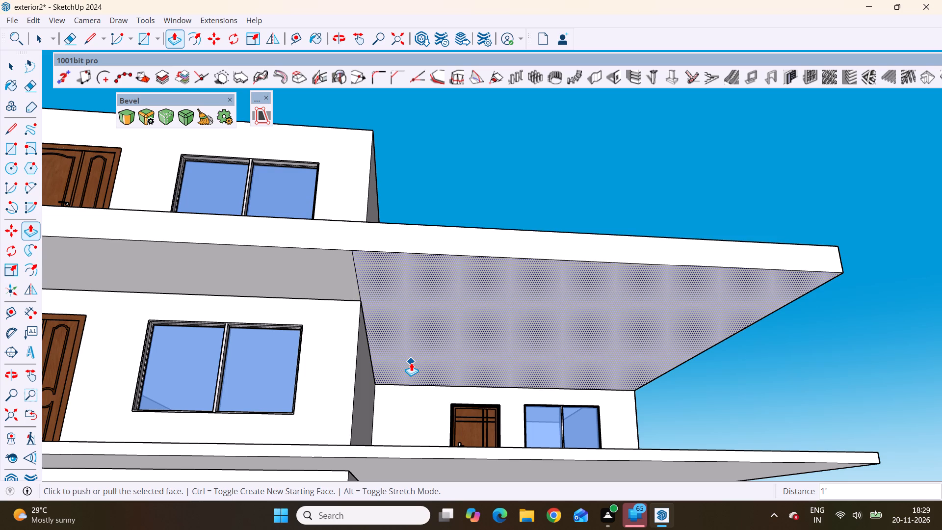
Delete the leftover edge dividing the front strip from the wide section on the uppermost slab's underside.
key(space)
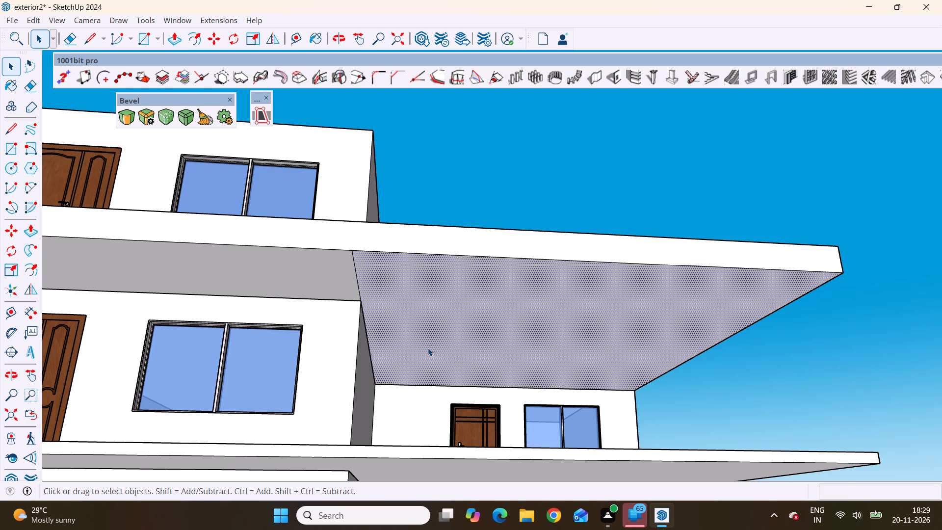
click(356, 279)
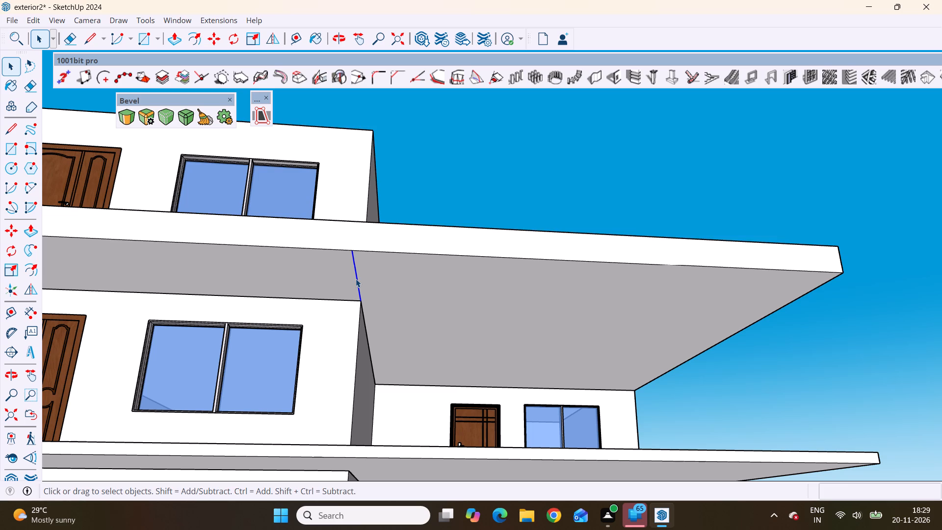
key(Delete)
Draw a 26' 6" by 8' rectangle on the next lower slab's underside, from its outer front corner to the projecting wall's inner corner.
scroll(356, 279, down, 5)
scroll(558, 336, down, 4)
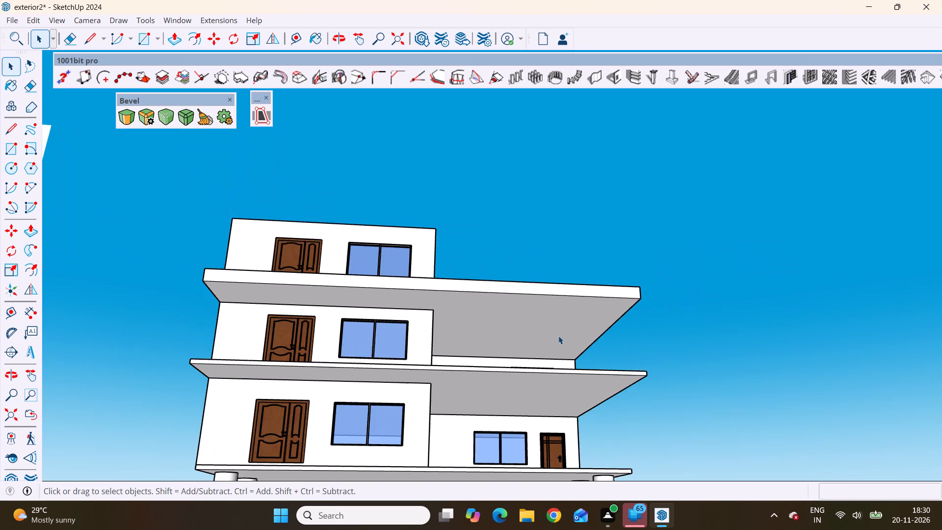
middle_drag(542, 322, 526, 303)
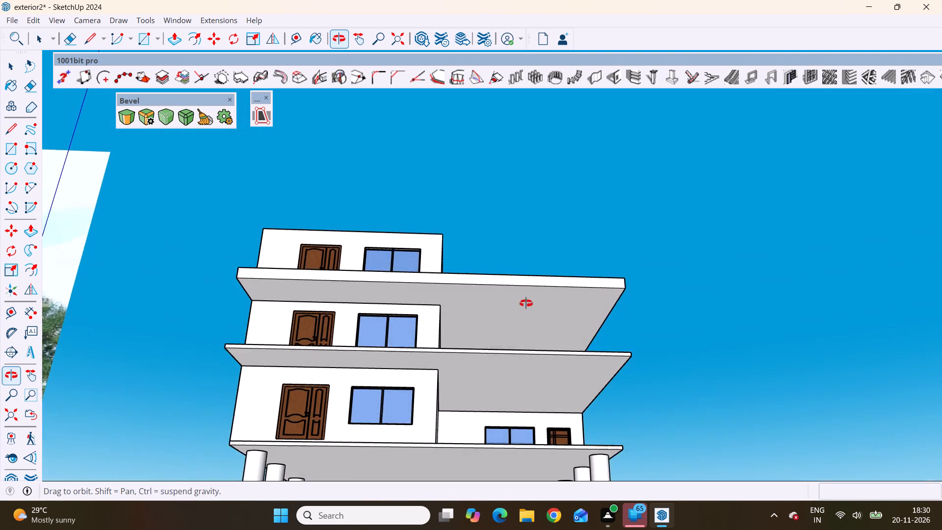
middle_drag(526, 303, 540, 254)
scroll(557, 290, down, 4)
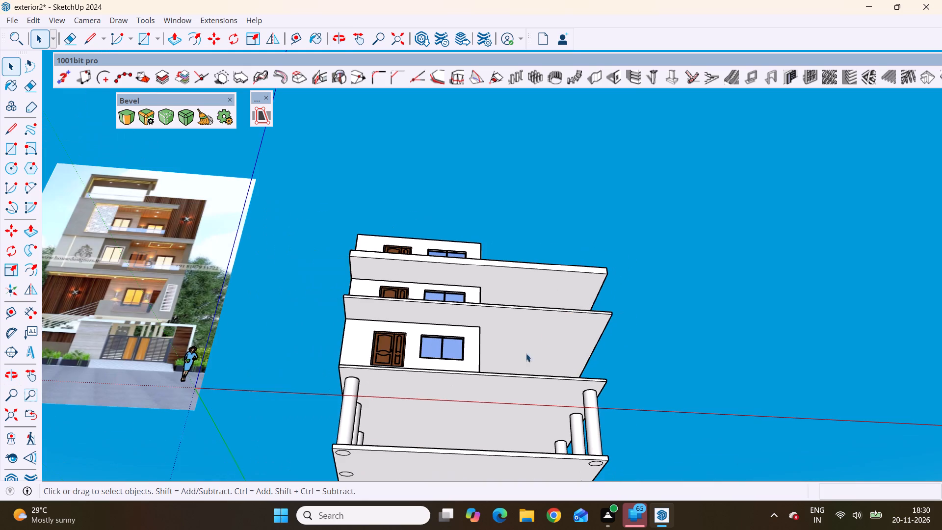
middle_drag(419, 304, 425, 296)
scroll(434, 313, up, 5)
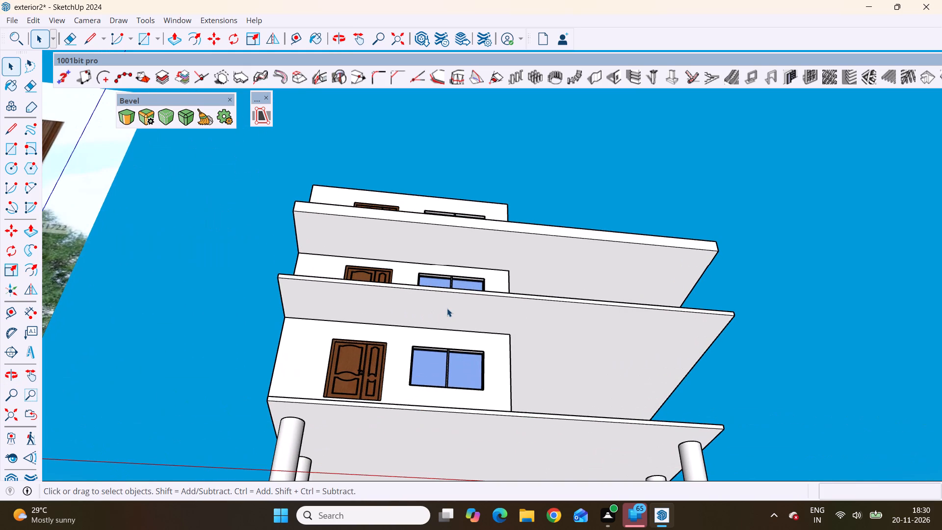
click(447, 308)
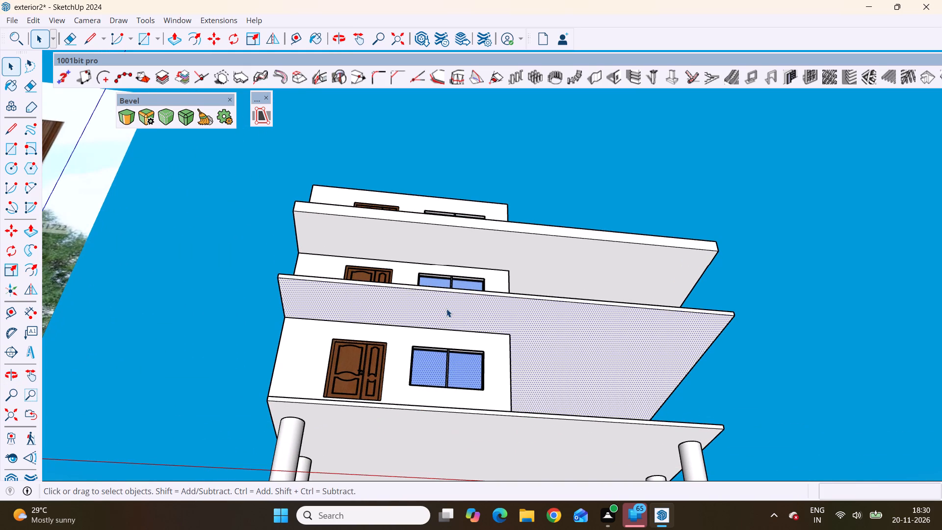
key(r)
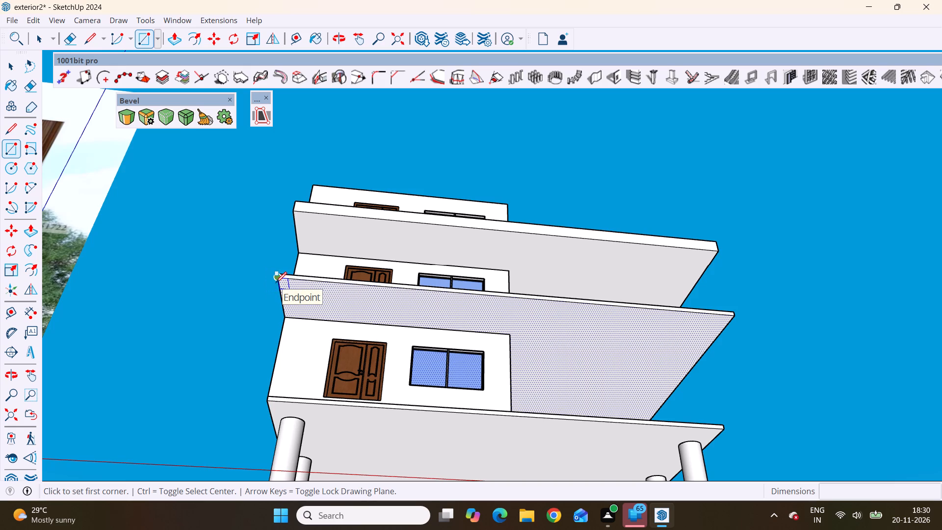
scroll(276, 283, up, 16)
scroll(276, 283, down, 4)
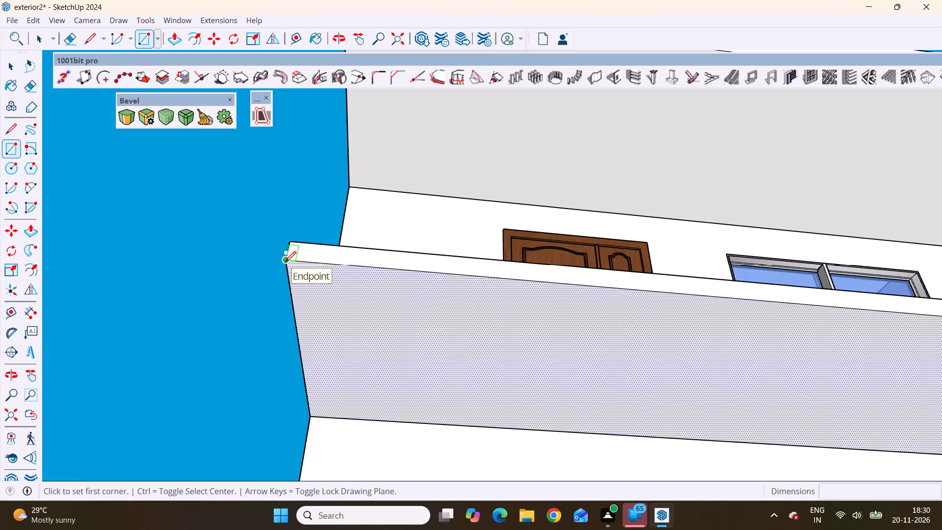
click(285, 262)
scroll(425, 364, down, 3)
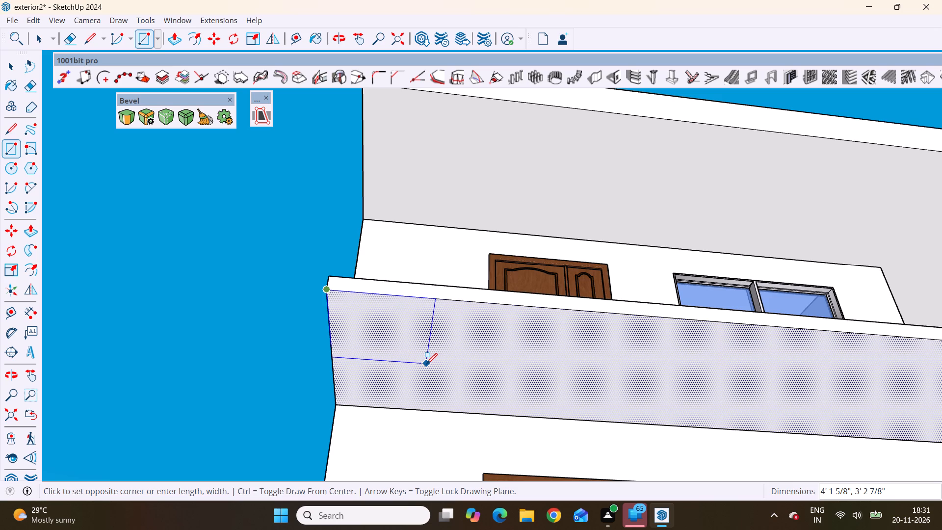
scroll(426, 364, down, 8)
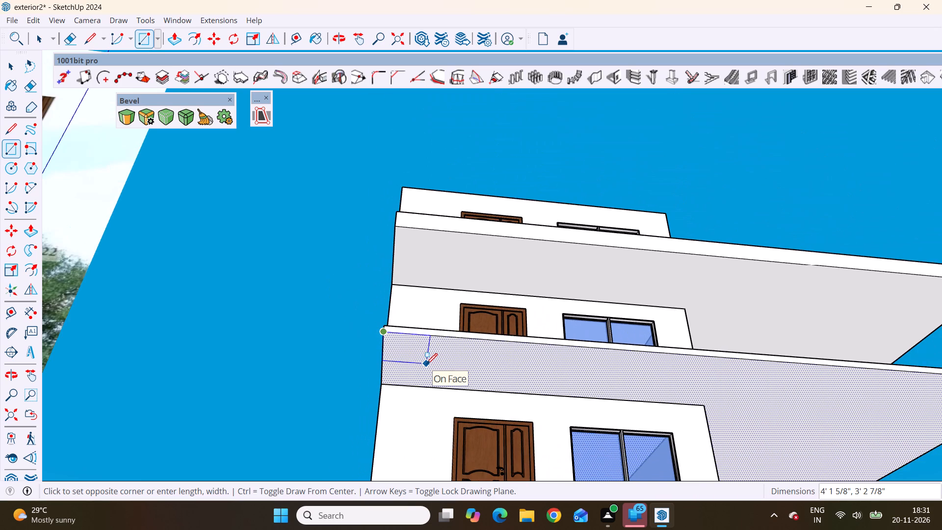
scroll(484, 373, down, 4)
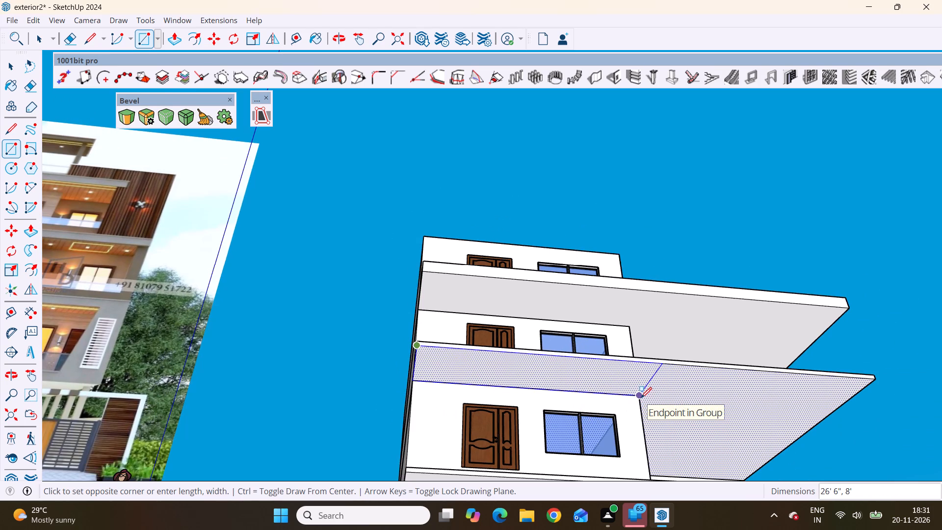
scroll(640, 397, up, 4)
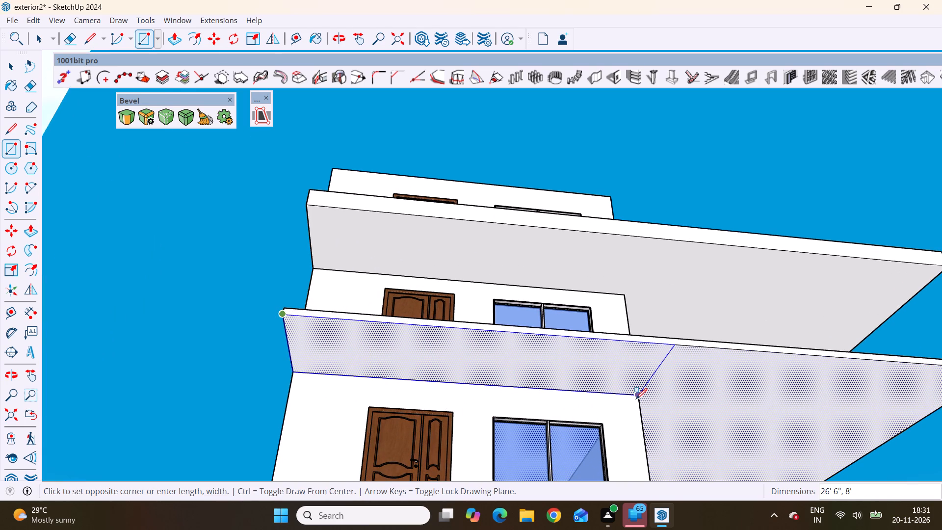
click(636, 399)
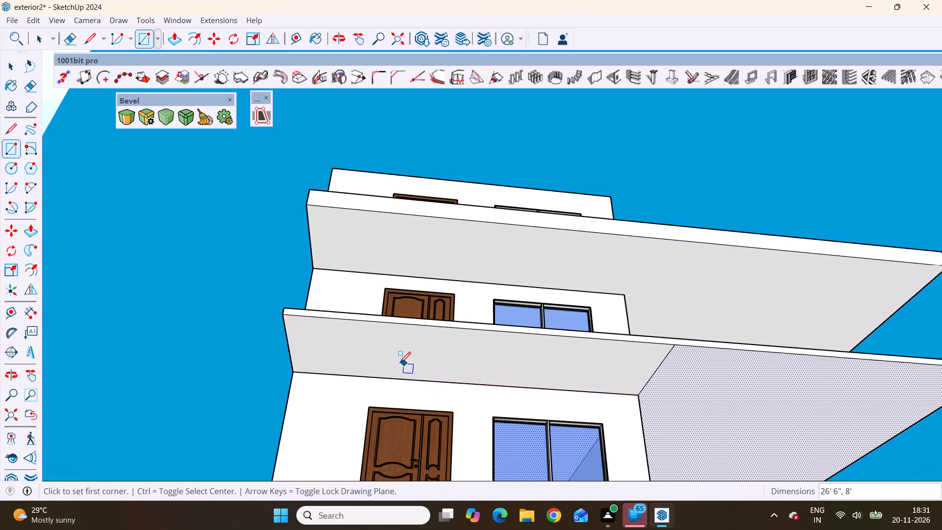
Draw a 25' by 33' 9" rectangle on the slab's wide underside, from the recessed wall's inner corner to the opposite outer front corner.
scroll(398, 363, down, 6)
scroll(433, 397, down, 2)
middle_drag(522, 397, 506, 416)
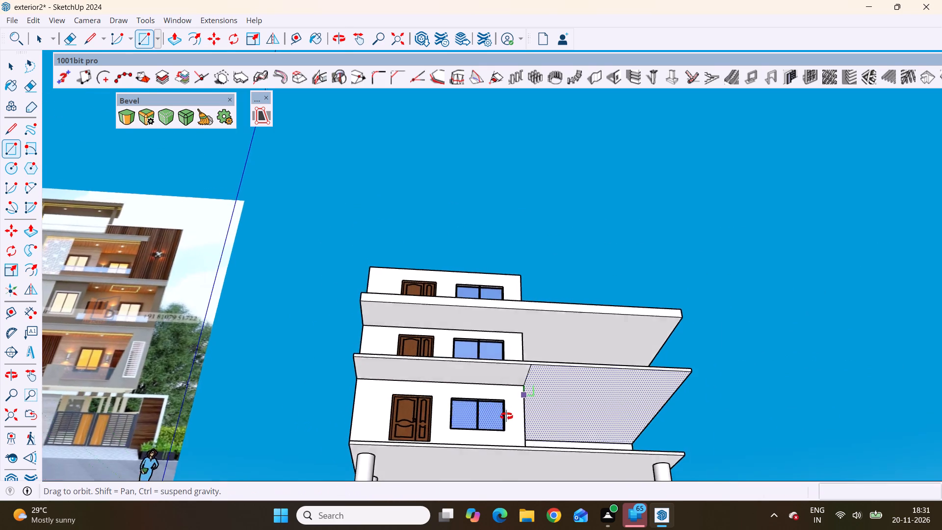
middle_drag(506, 416, 468, 457)
scroll(552, 383, up, 9)
middle_drag(555, 398, 571, 355)
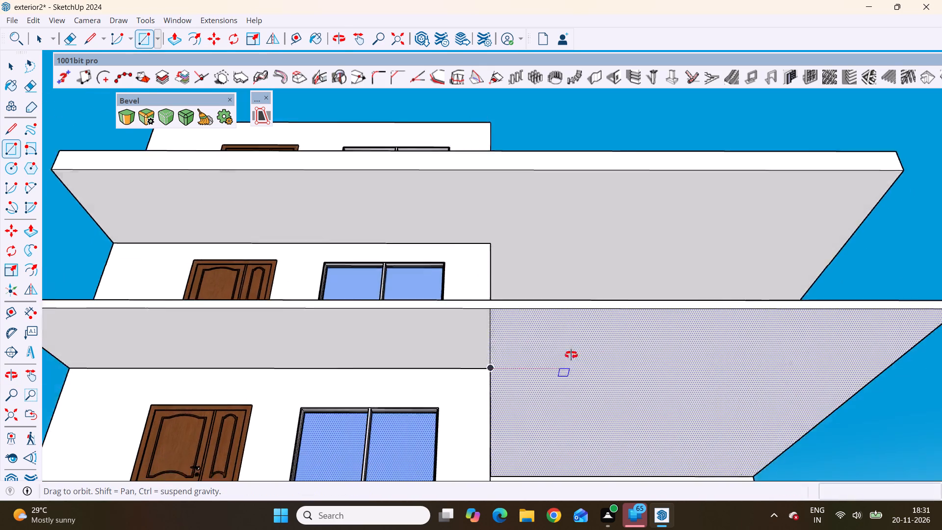
middle_drag(571, 355, 516, 322)
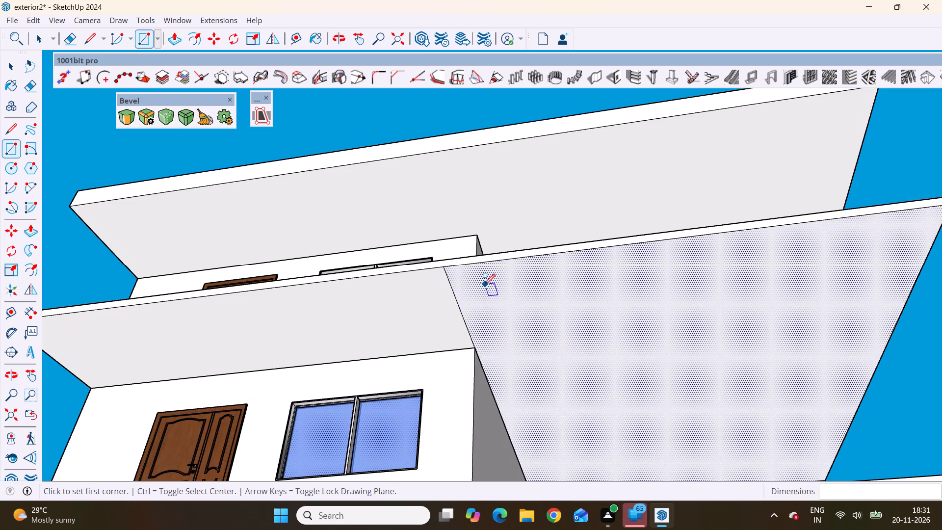
scroll(487, 316, down, 6)
middle_drag(516, 345, 549, 419)
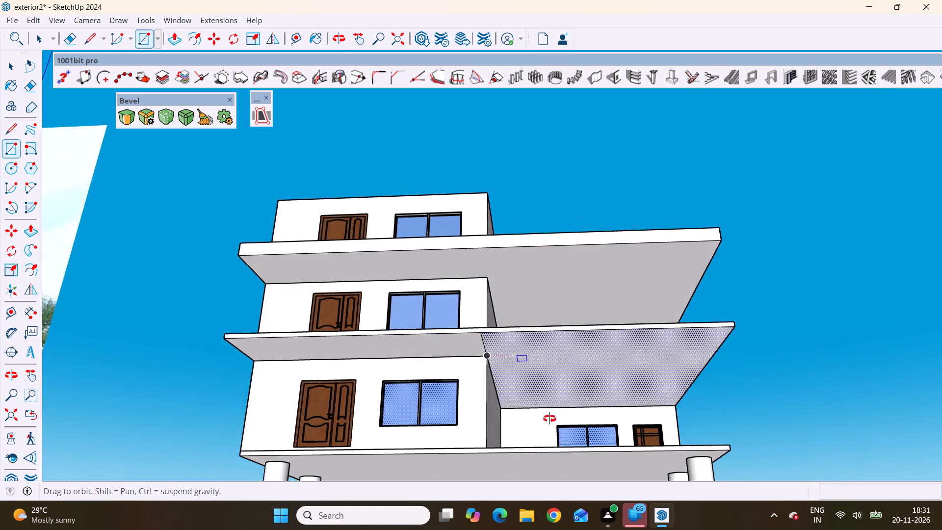
middle_drag(549, 419, 552, 424)
scroll(495, 399, up, 8)
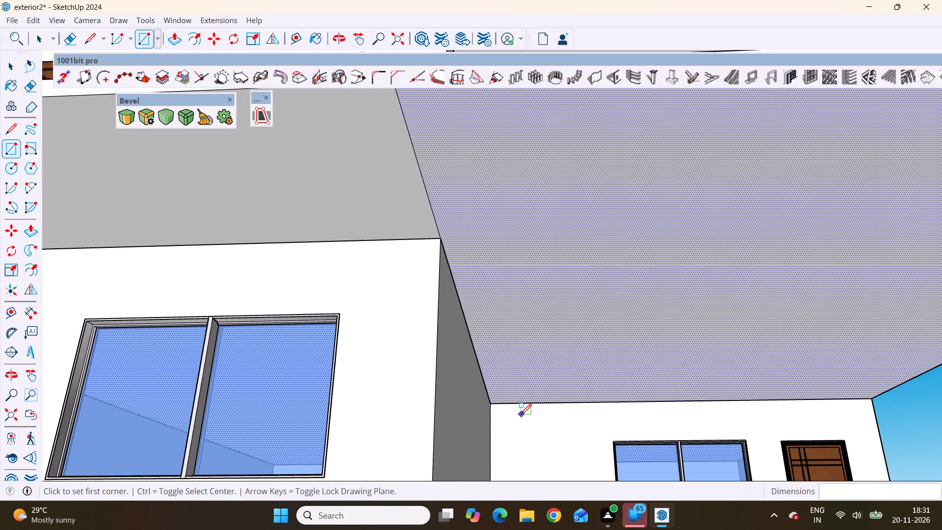
scroll(521, 415, up, 2)
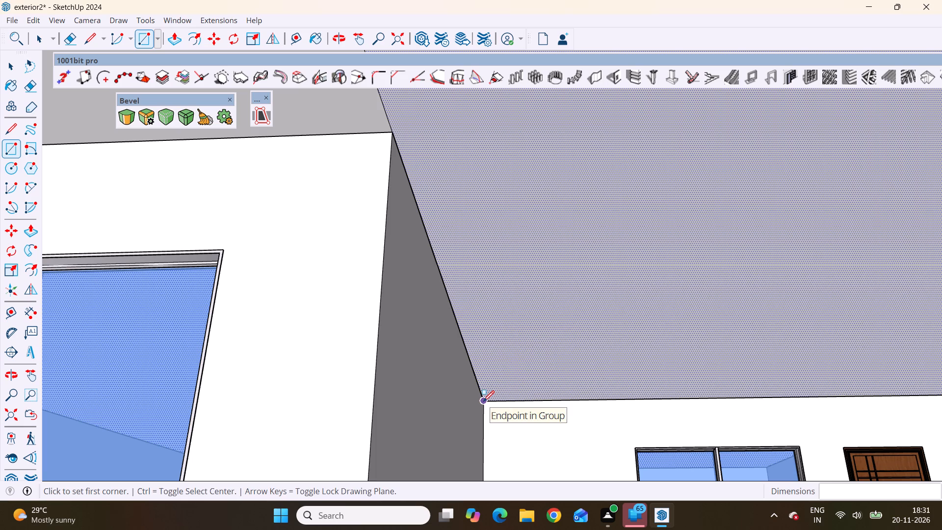
click(483, 401)
scroll(561, 325, down, 14)
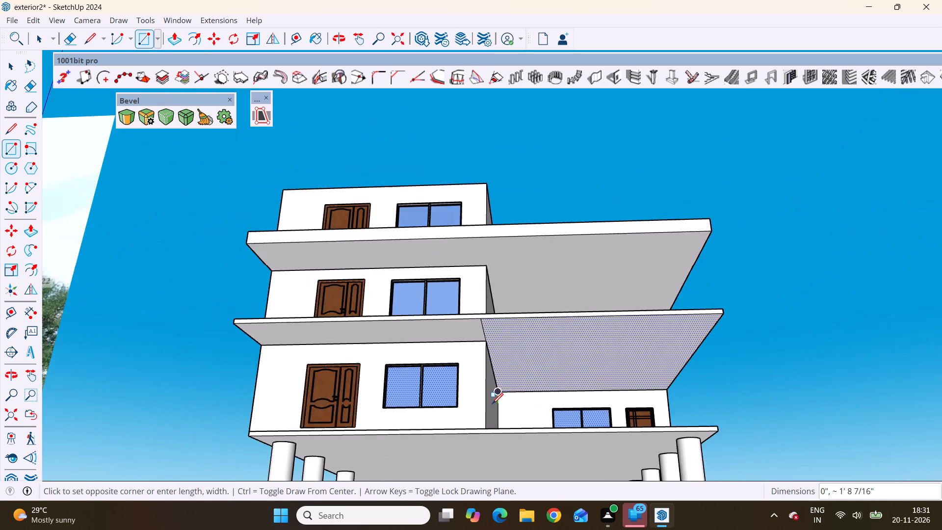
scroll(492, 404, down, 6)
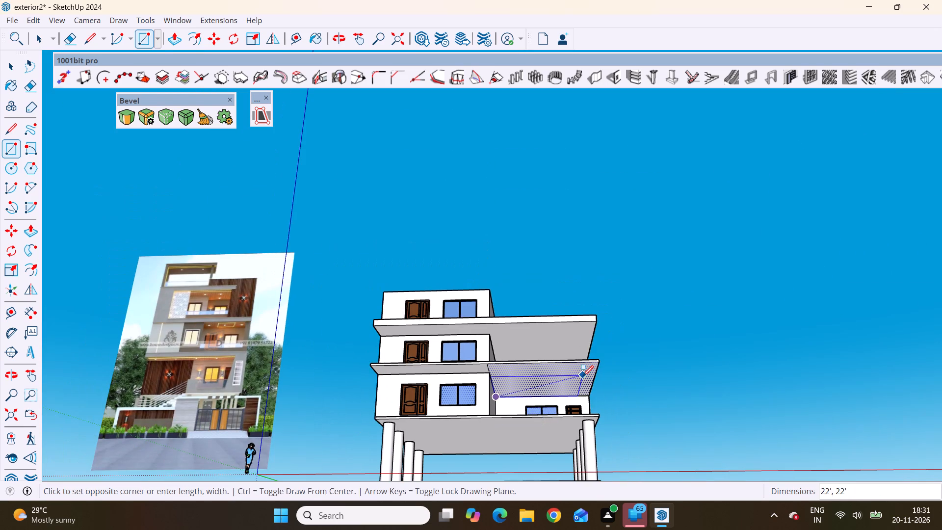
middle_drag(573, 380, 634, 404)
scroll(634, 404, up, 5)
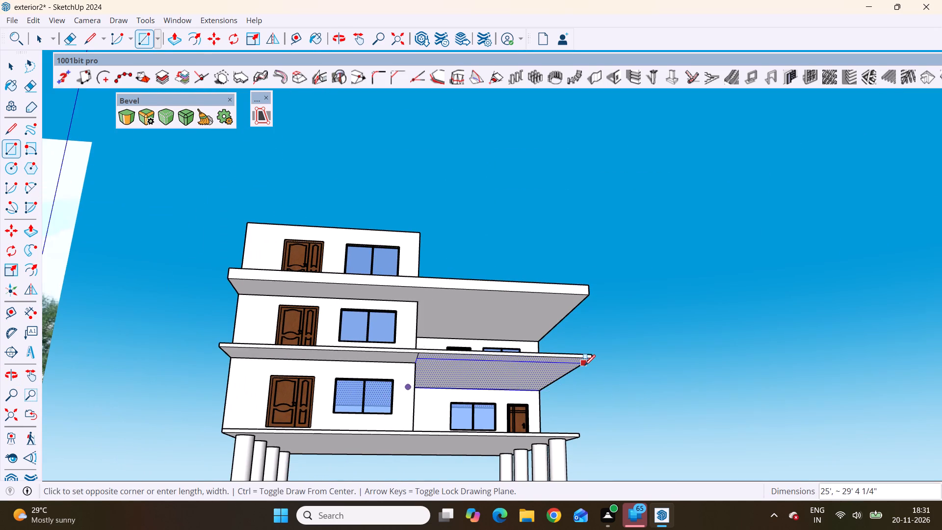
scroll(584, 365, up, 9)
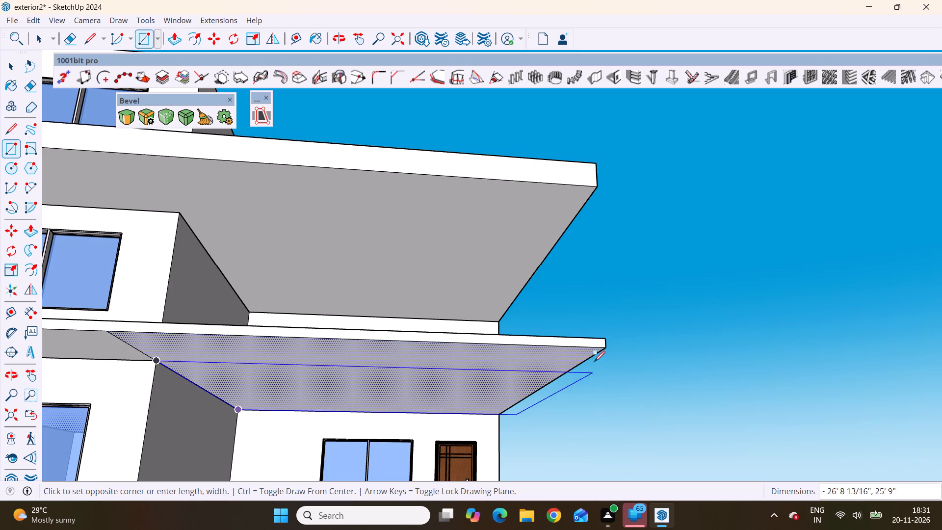
click(602, 350)
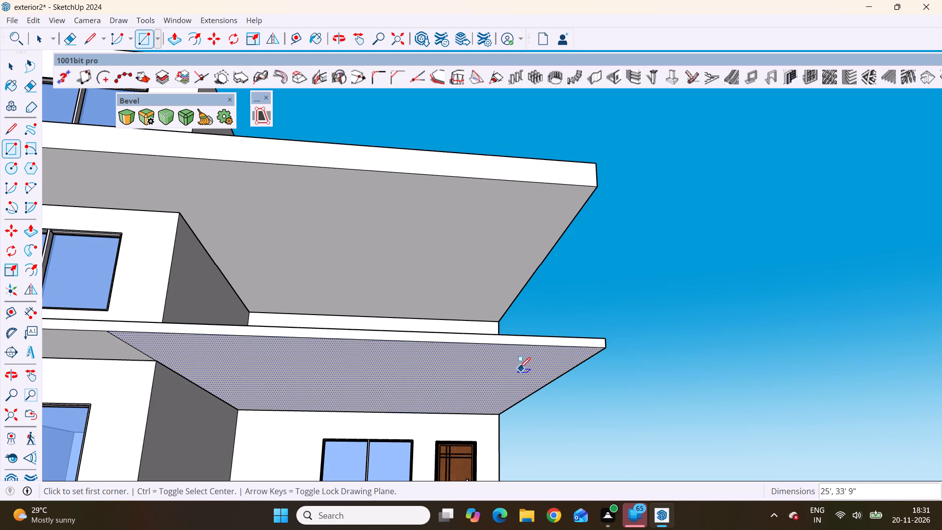
scroll(522, 364, down, 4)
scroll(528, 398, up, 4)
key(space)
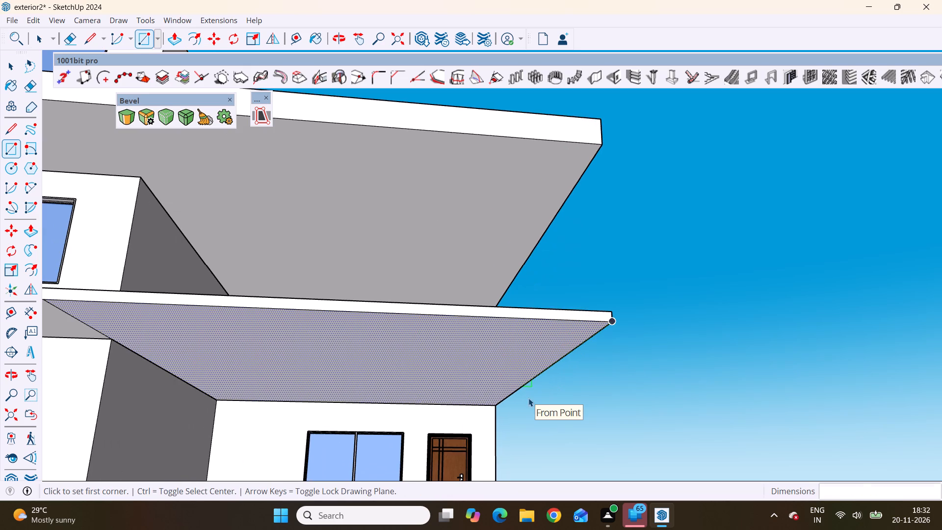
Extrude the front strip face on this slab's underside 1' downward.
scroll(641, 378, down, 6)
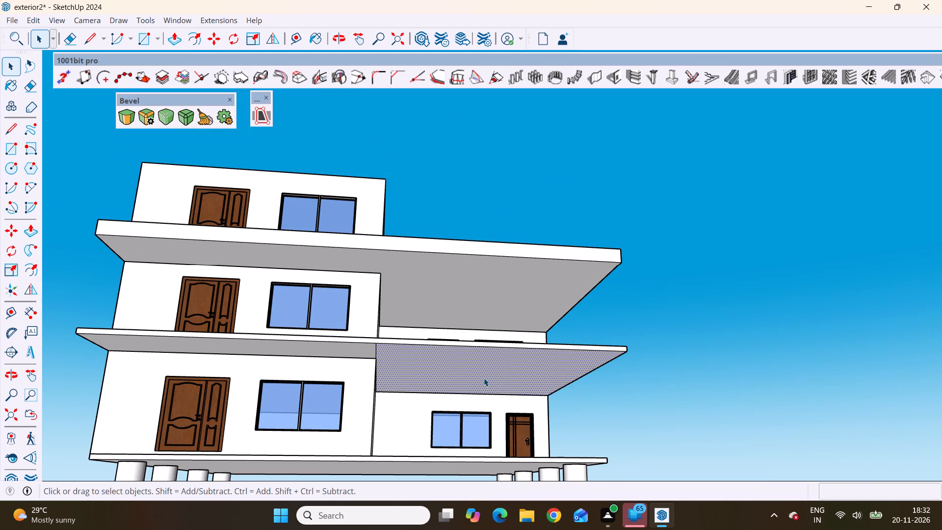
middle_drag(450, 370, 490, 376)
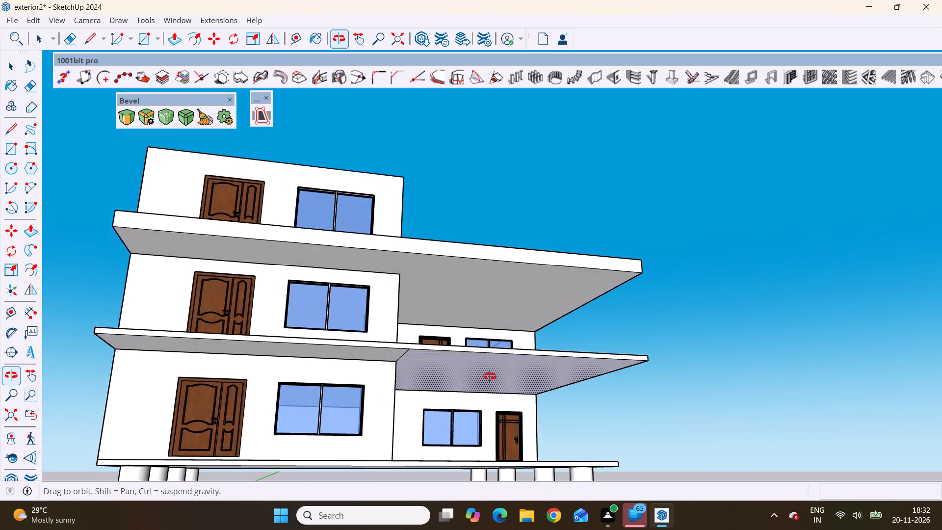
middle_drag(490, 376, 439, 312)
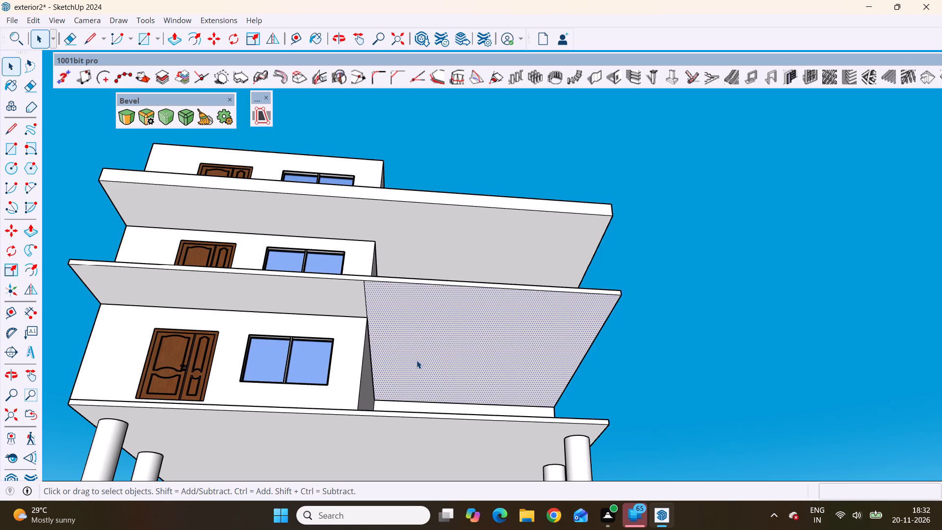
middle_drag(326, 373, 322, 416)
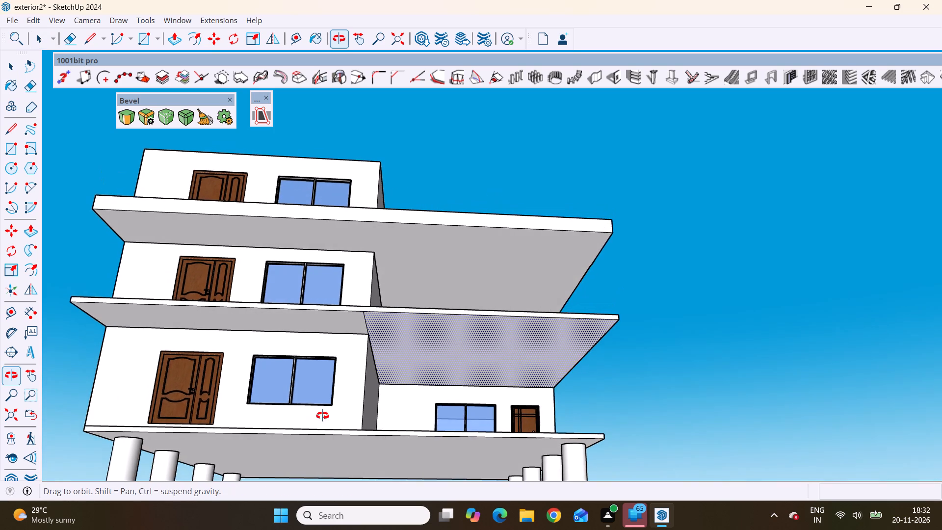
middle_drag(322, 416, 322, 416)
scroll(355, 351, up, 2)
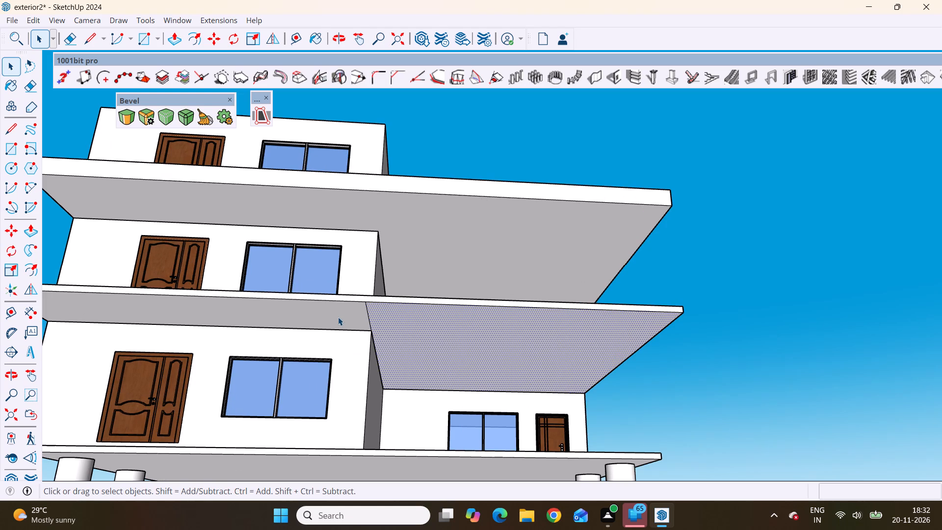
click(334, 312)
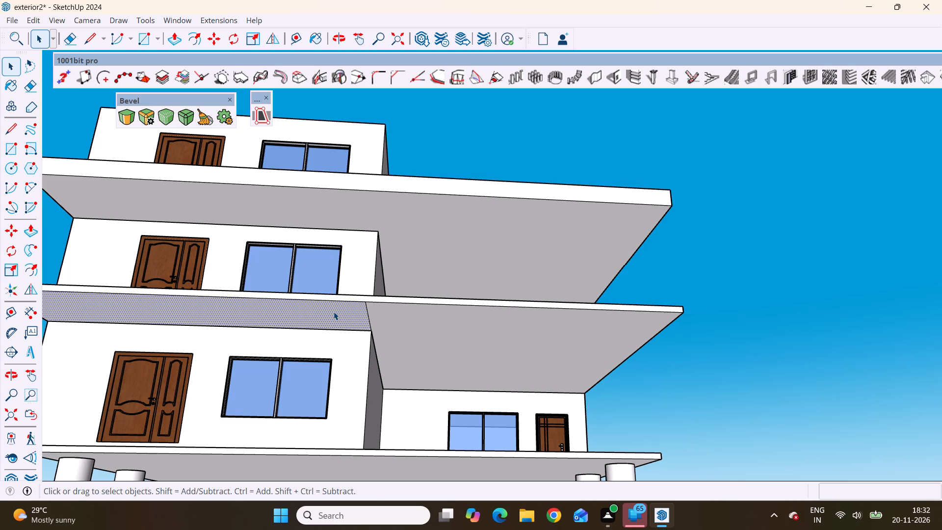
key(p)
click(334, 312)
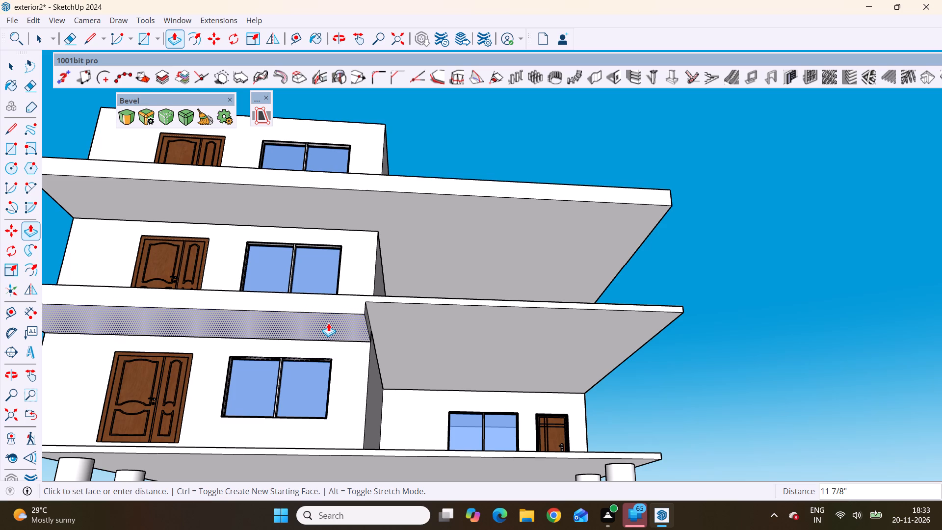
key(1)
key(apostrophe)
key(Return)
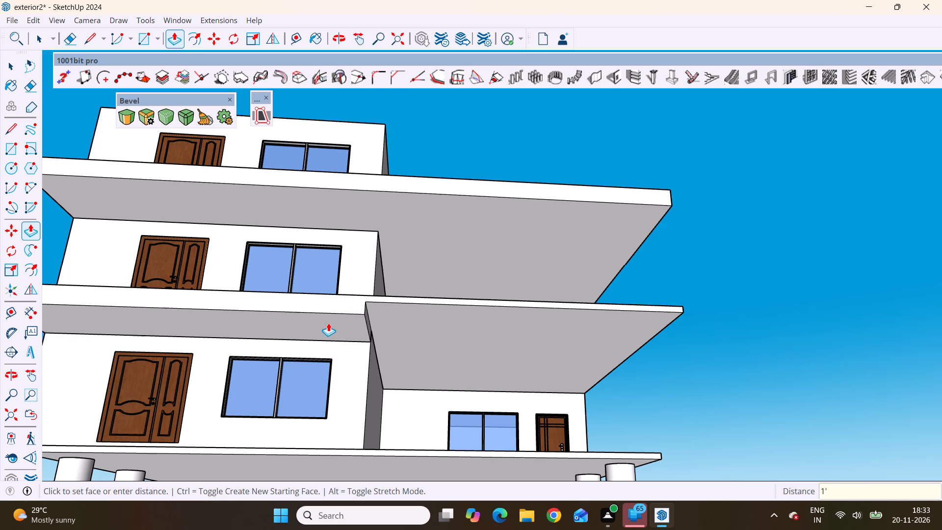
Extrude the wide section of the same underside 1' downward, level with the thickened front strip.
click(418, 349)
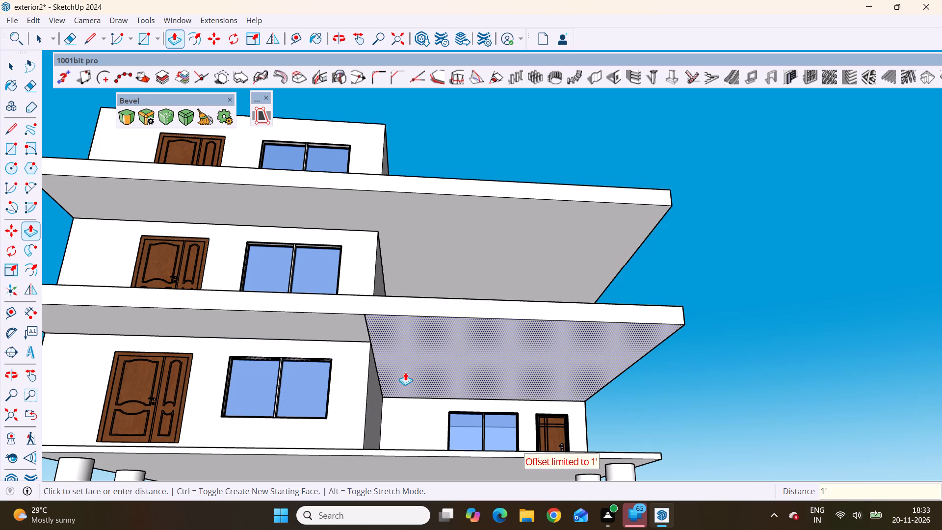
click(363, 318)
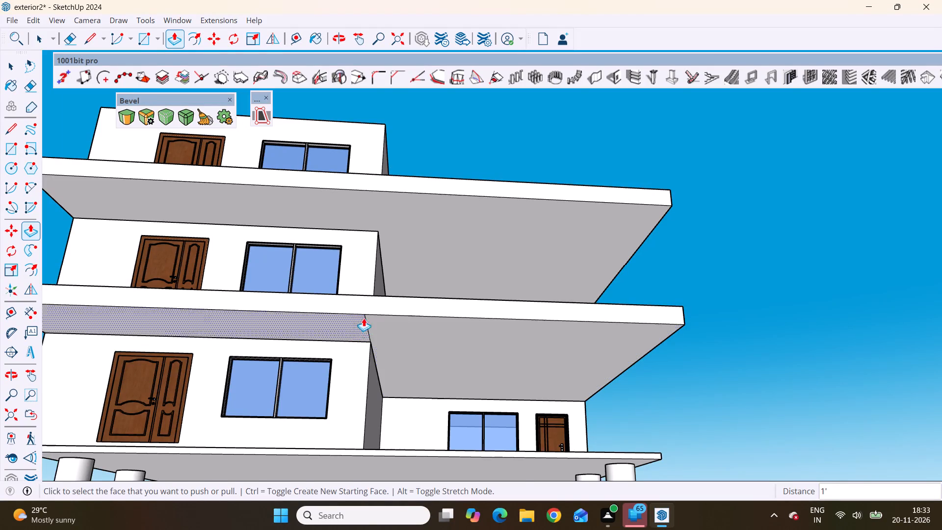
Delete the leftover edge dividing the front strip from the wide section on this slab's underside.
scroll(364, 374, down, 2)
middle_drag(389, 357, 421, 299)
scroll(400, 283, up, 3)
key(space)
click(387, 271)
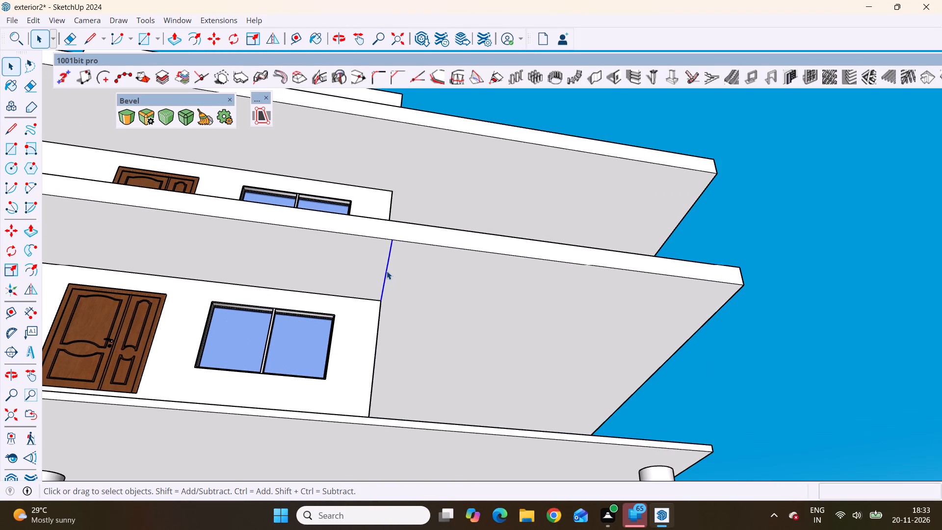
key(Delete)
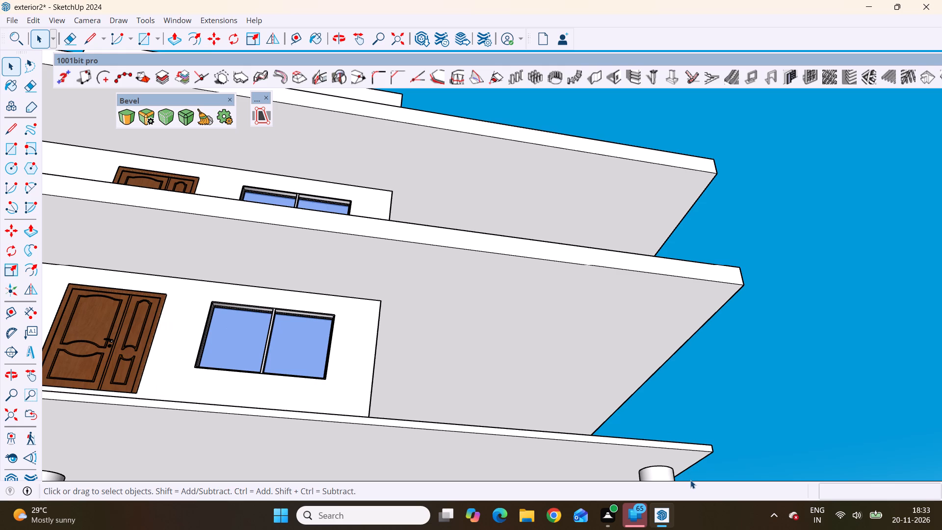
Compare the building's thickened slabs with the reference facade image, from the front and from slightly above.
scroll(690, 480, down, 2)
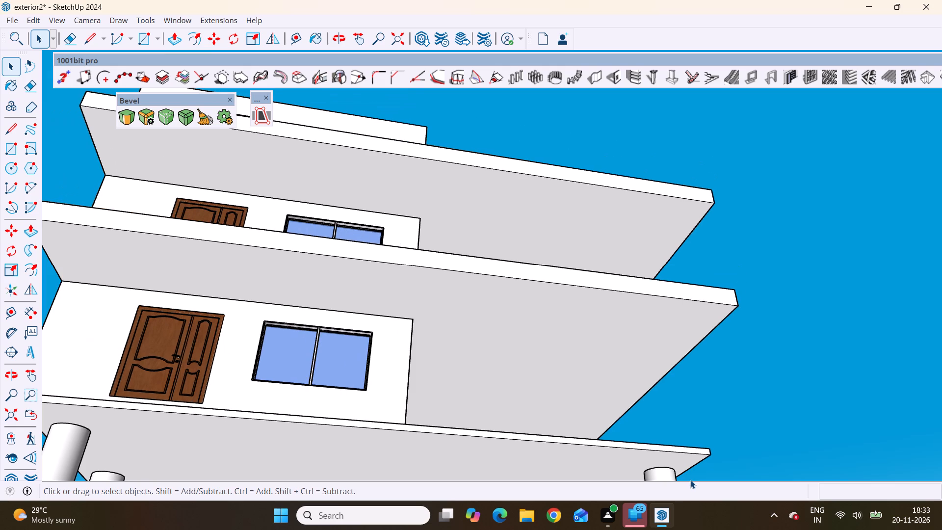
scroll(690, 480, down, 4)
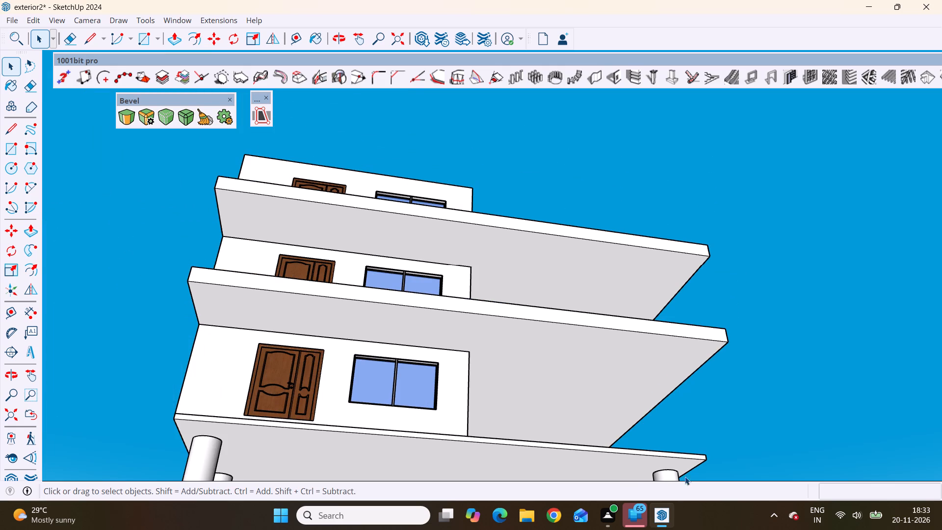
scroll(642, 450, down, 1)
scroll(365, 290, down, 8)
middle_drag(284, 271, 247, 428)
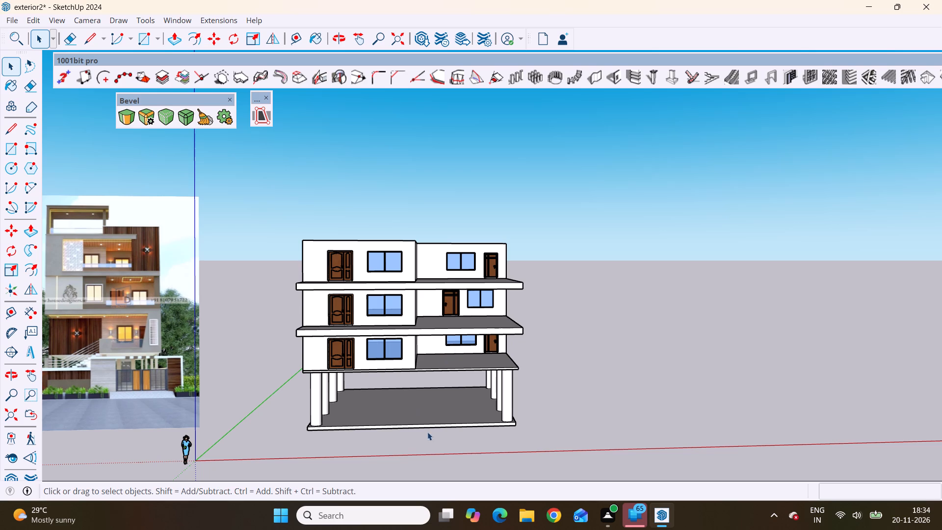
scroll(405, 376, down, 3)
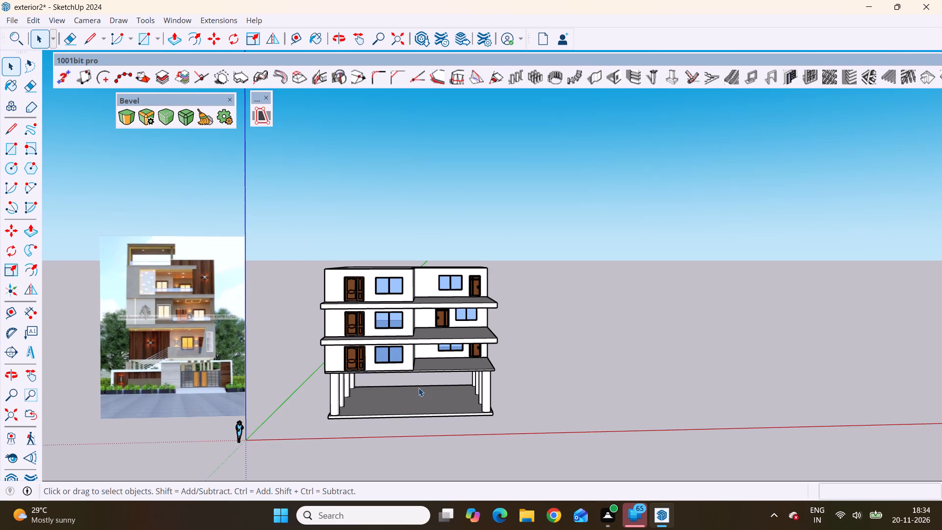
scroll(412, 344, up, 1)
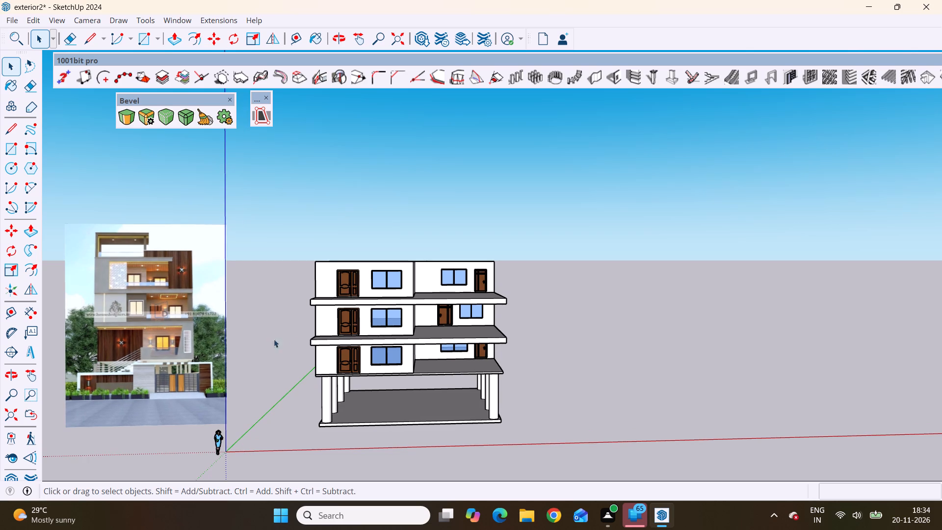
scroll(138, 305, up, 11)
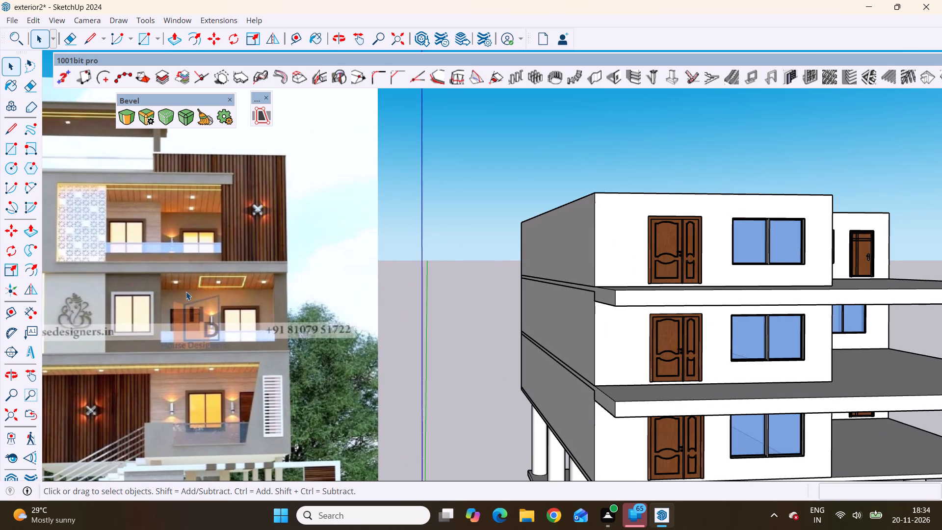
scroll(215, 299, down, 4)
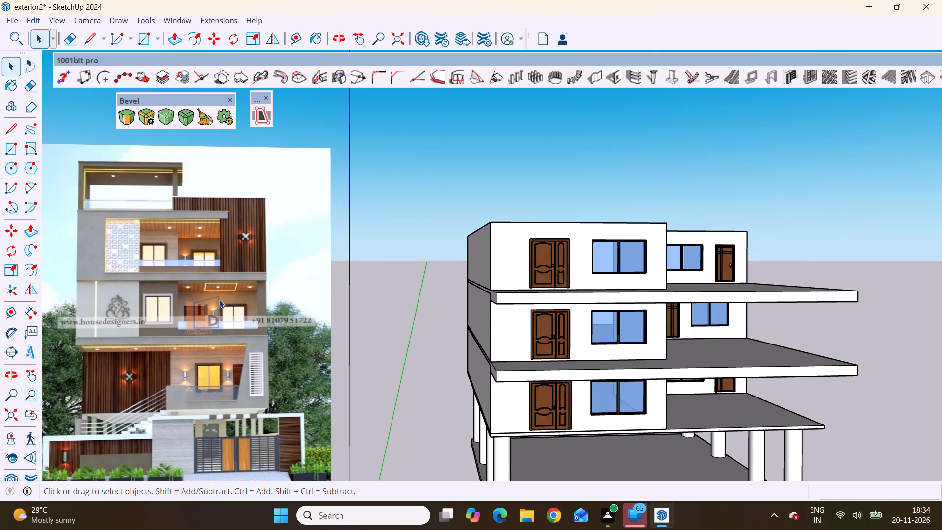
middle_drag(216, 346, 222, 383)
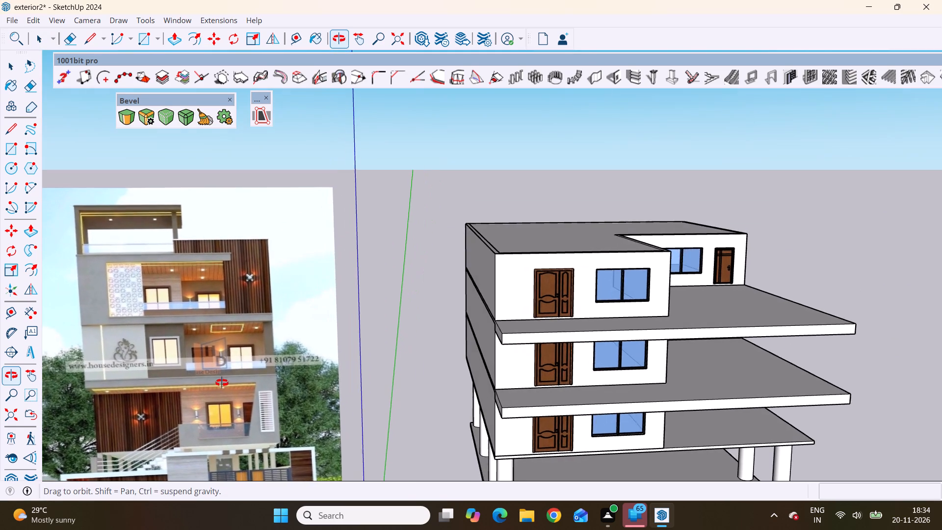
middle_drag(222, 383, 198, 375)
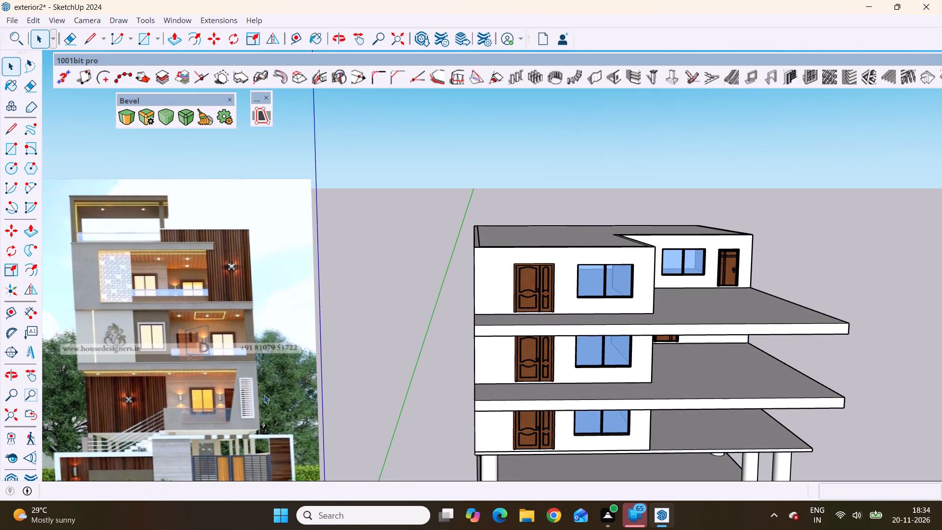
scroll(264, 383, up, 5)
scroll(241, 350, down, 5)
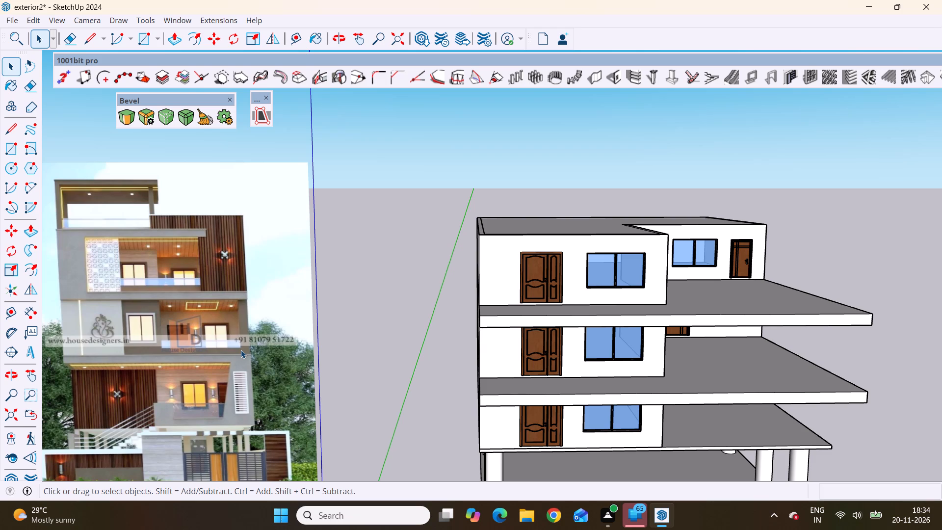
scroll(319, 307, down, 2)
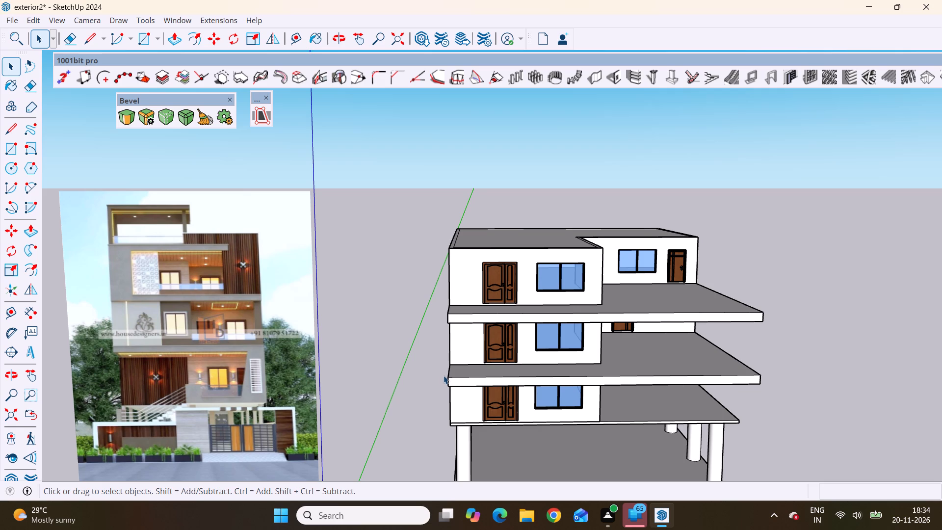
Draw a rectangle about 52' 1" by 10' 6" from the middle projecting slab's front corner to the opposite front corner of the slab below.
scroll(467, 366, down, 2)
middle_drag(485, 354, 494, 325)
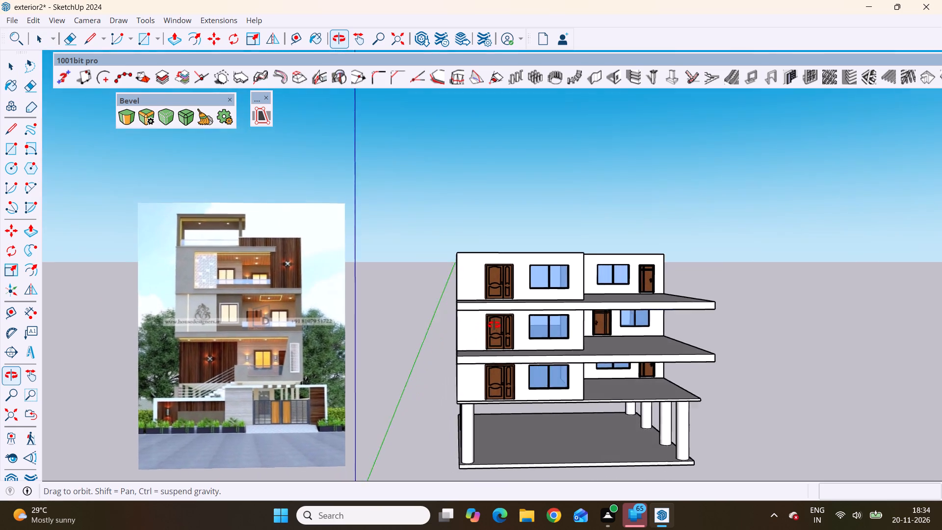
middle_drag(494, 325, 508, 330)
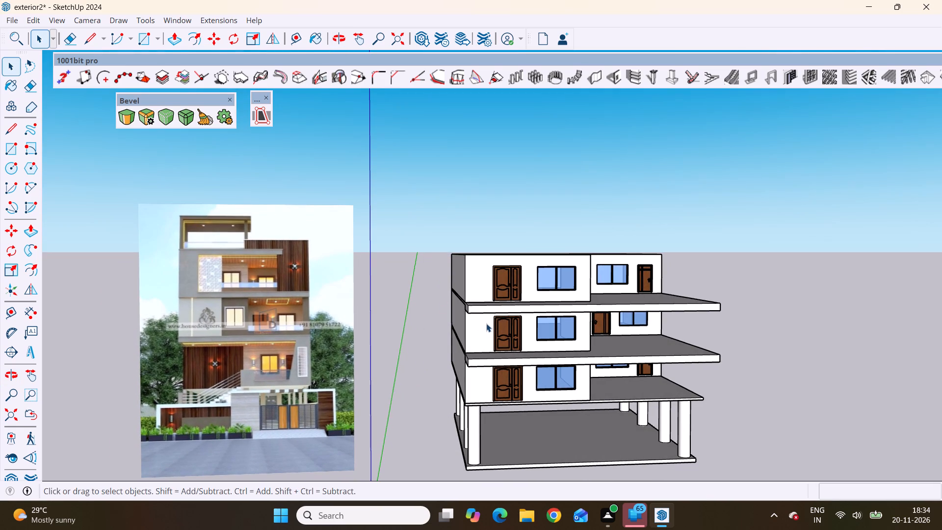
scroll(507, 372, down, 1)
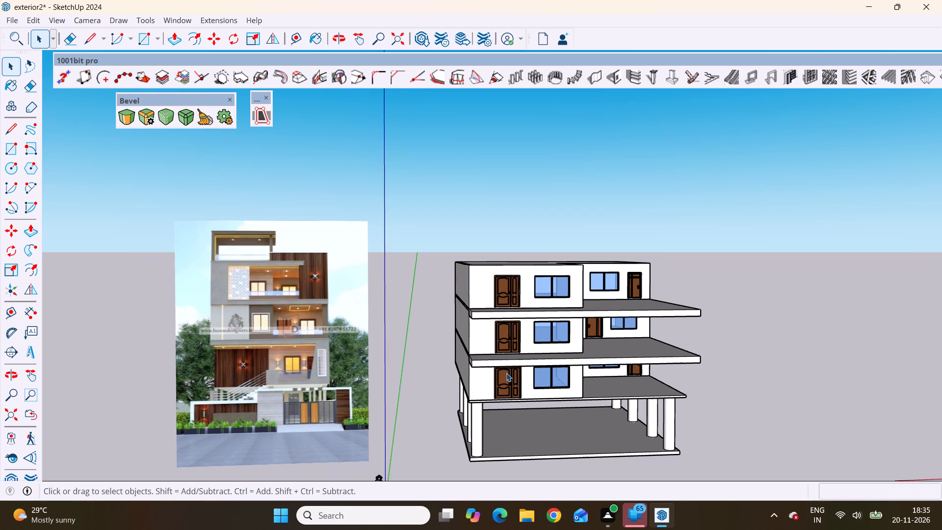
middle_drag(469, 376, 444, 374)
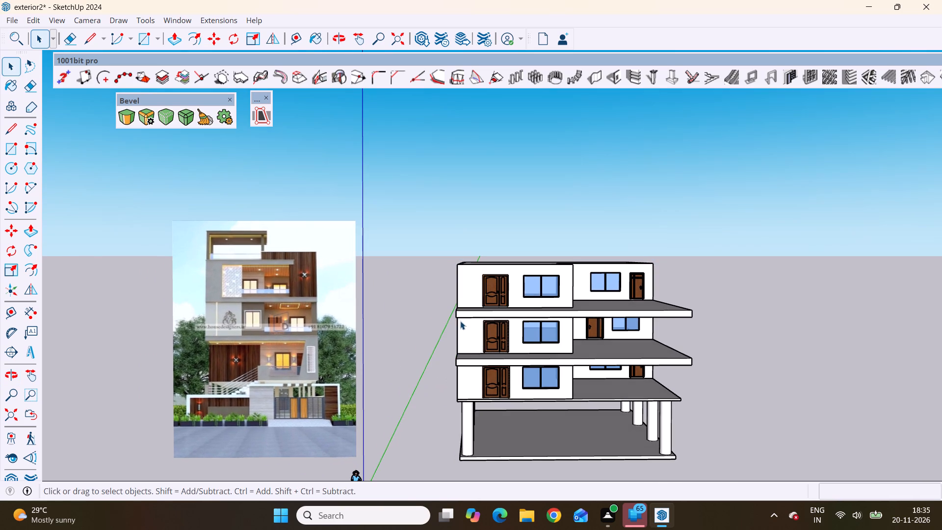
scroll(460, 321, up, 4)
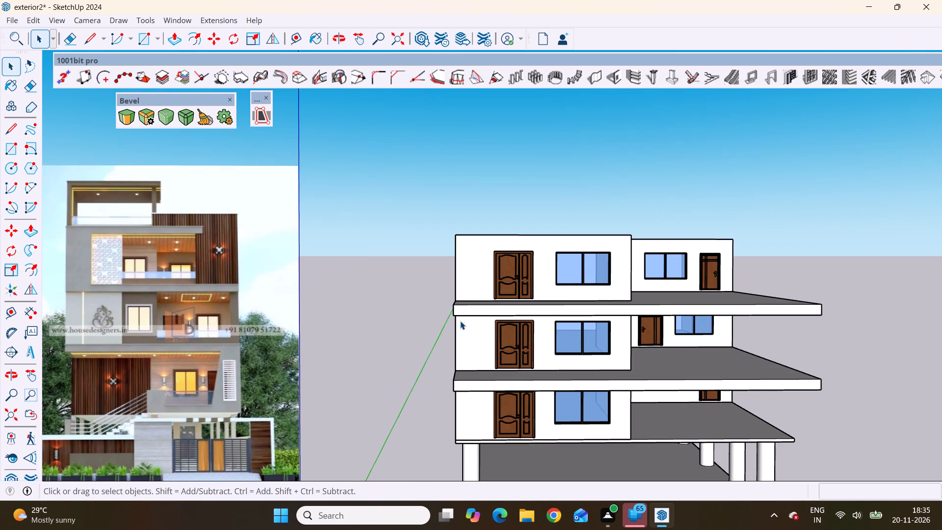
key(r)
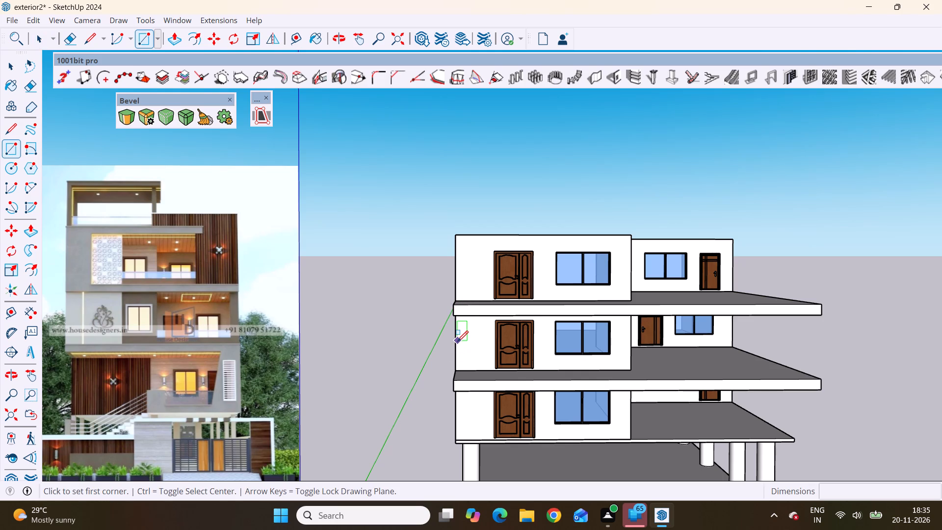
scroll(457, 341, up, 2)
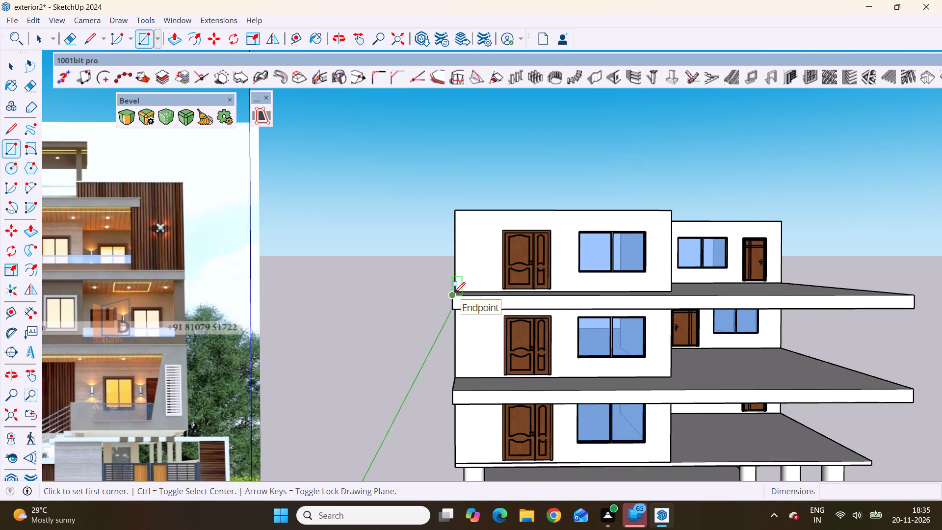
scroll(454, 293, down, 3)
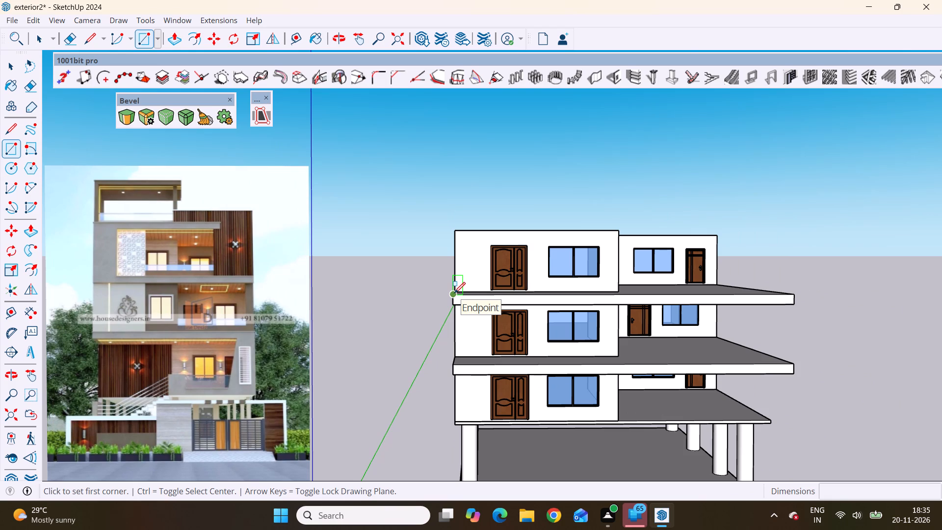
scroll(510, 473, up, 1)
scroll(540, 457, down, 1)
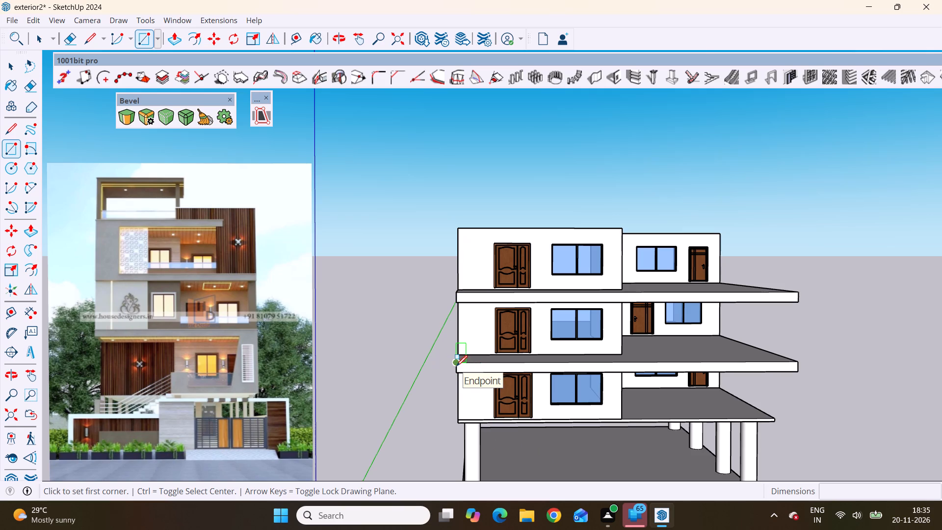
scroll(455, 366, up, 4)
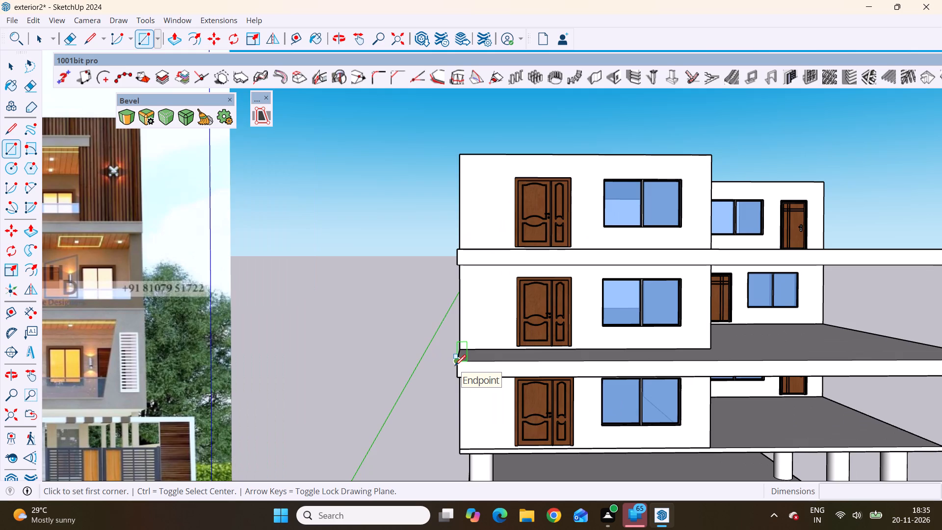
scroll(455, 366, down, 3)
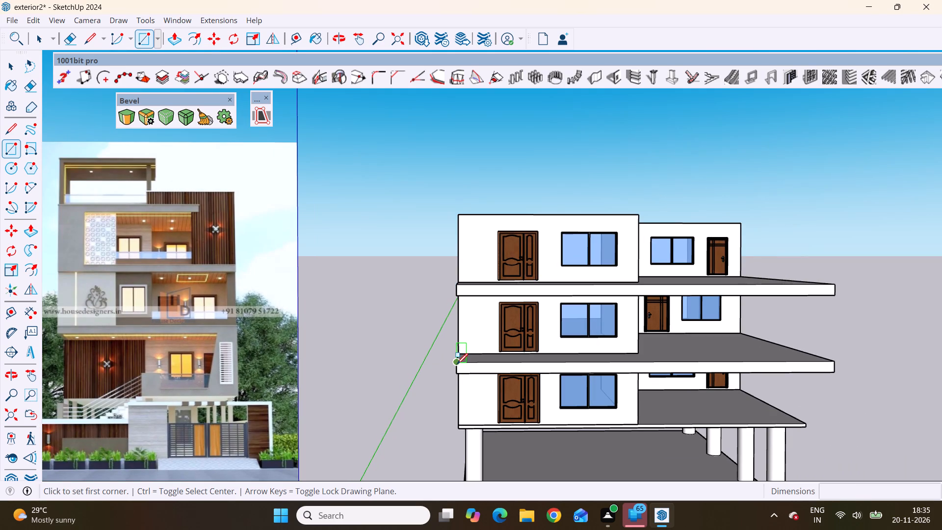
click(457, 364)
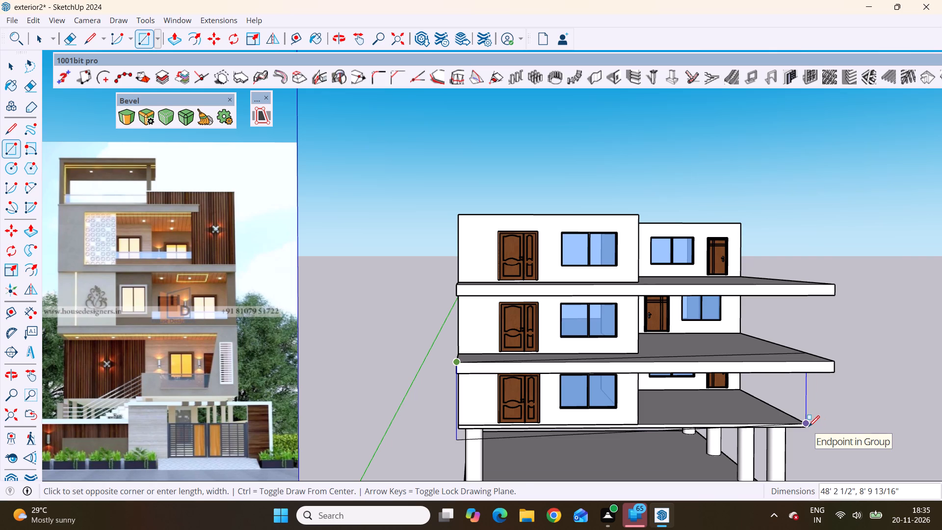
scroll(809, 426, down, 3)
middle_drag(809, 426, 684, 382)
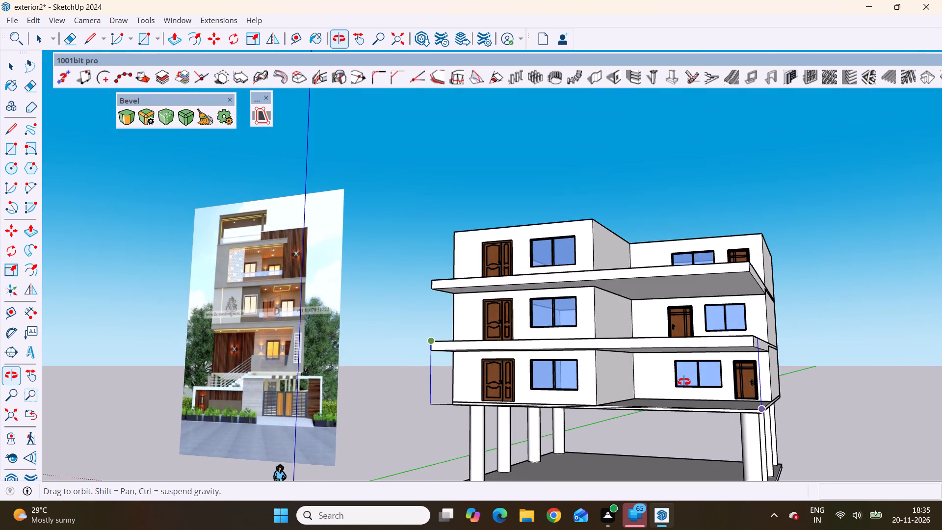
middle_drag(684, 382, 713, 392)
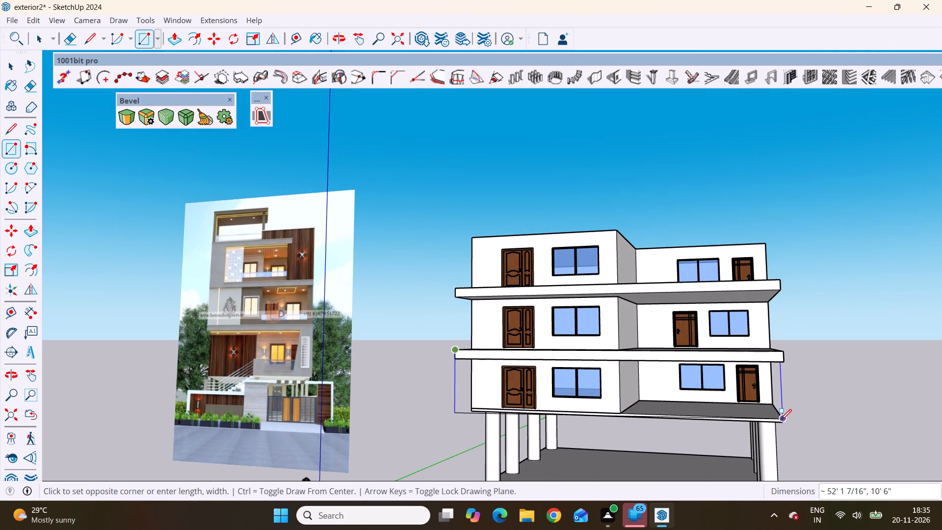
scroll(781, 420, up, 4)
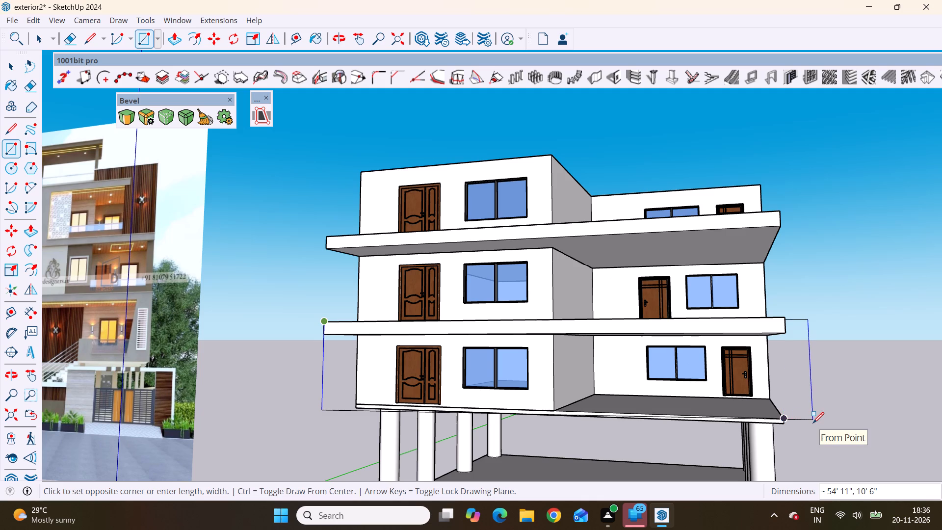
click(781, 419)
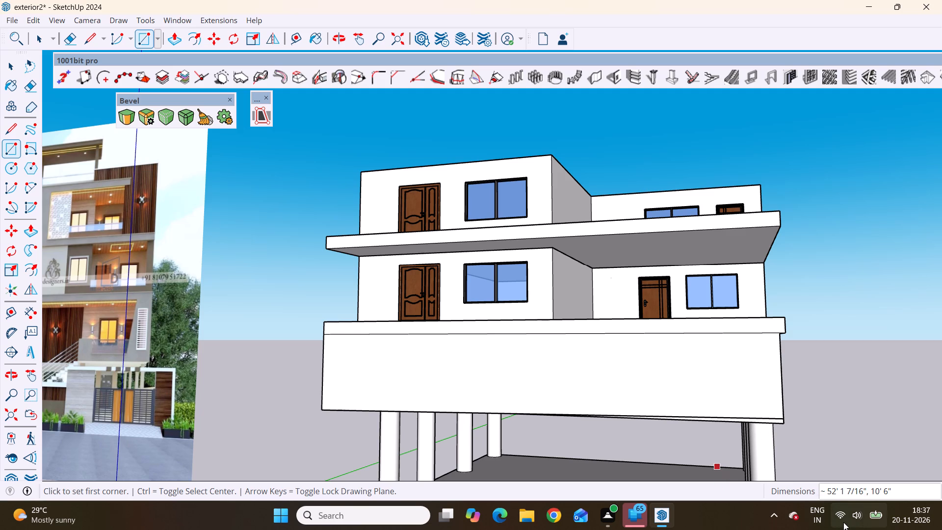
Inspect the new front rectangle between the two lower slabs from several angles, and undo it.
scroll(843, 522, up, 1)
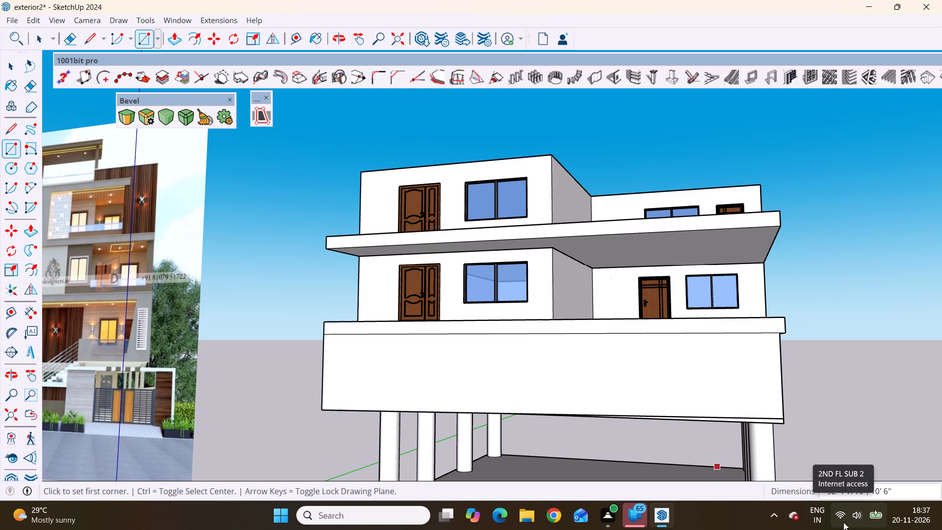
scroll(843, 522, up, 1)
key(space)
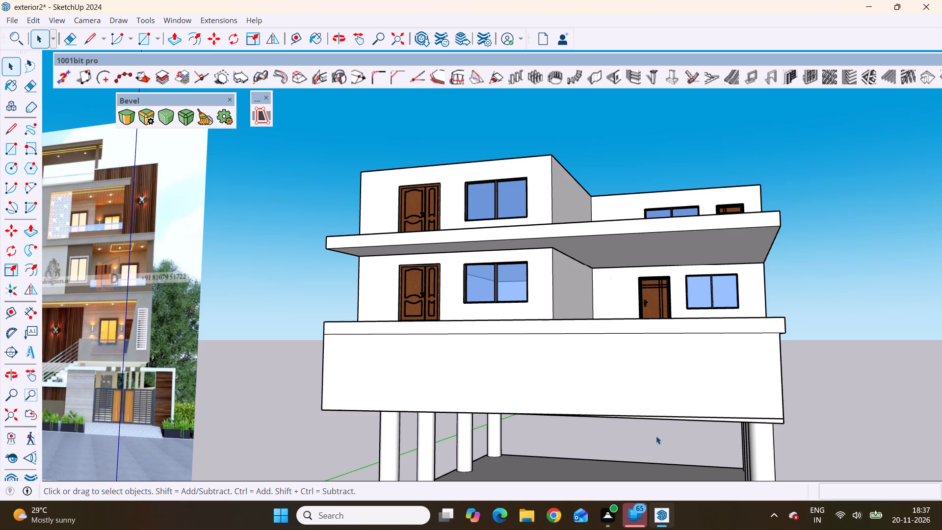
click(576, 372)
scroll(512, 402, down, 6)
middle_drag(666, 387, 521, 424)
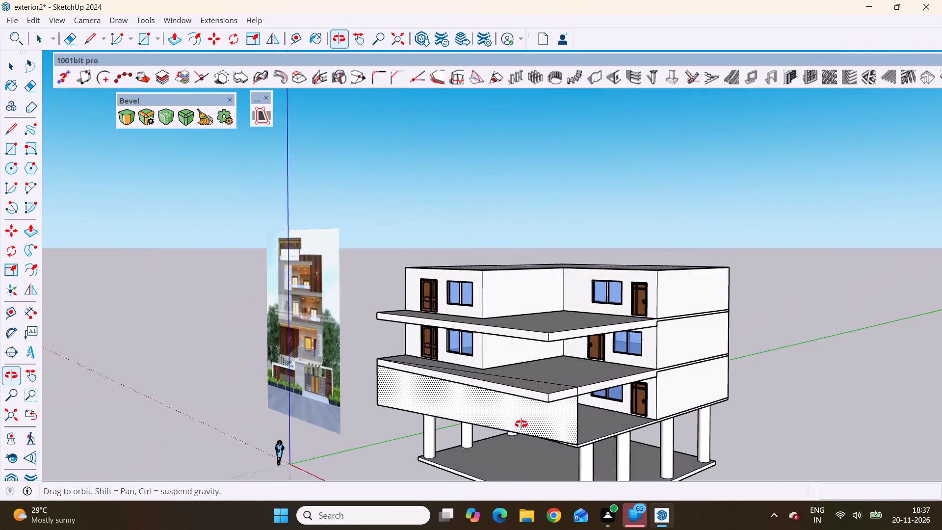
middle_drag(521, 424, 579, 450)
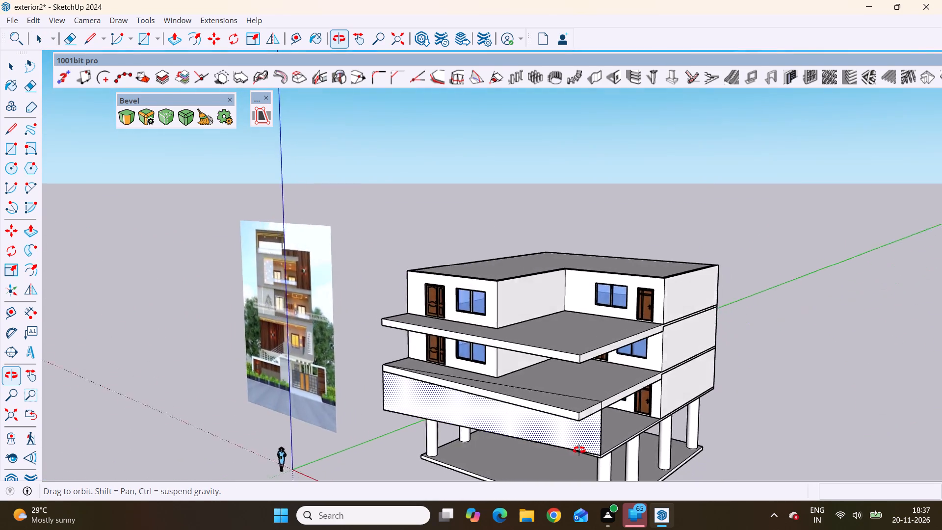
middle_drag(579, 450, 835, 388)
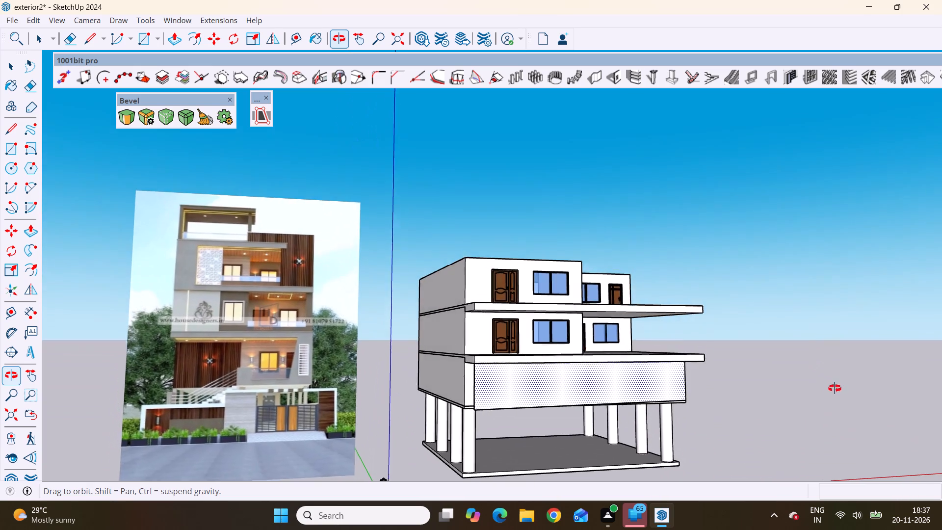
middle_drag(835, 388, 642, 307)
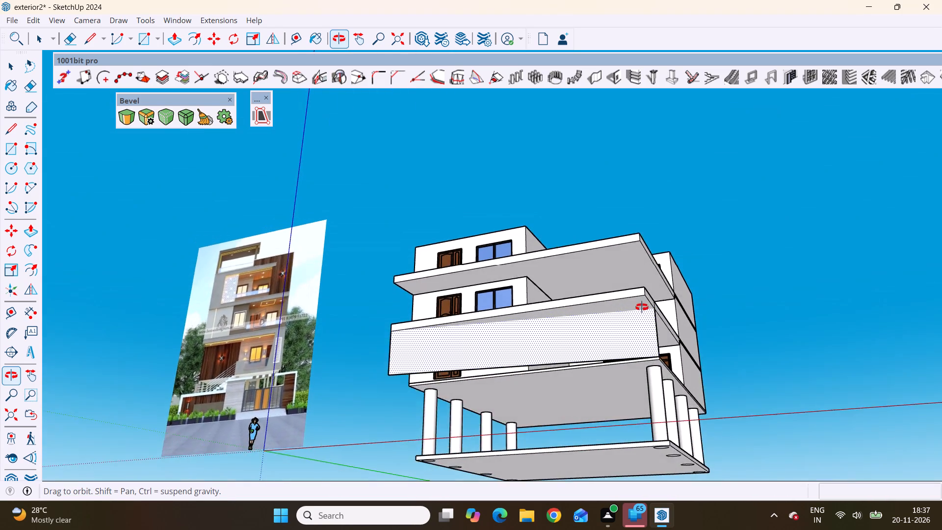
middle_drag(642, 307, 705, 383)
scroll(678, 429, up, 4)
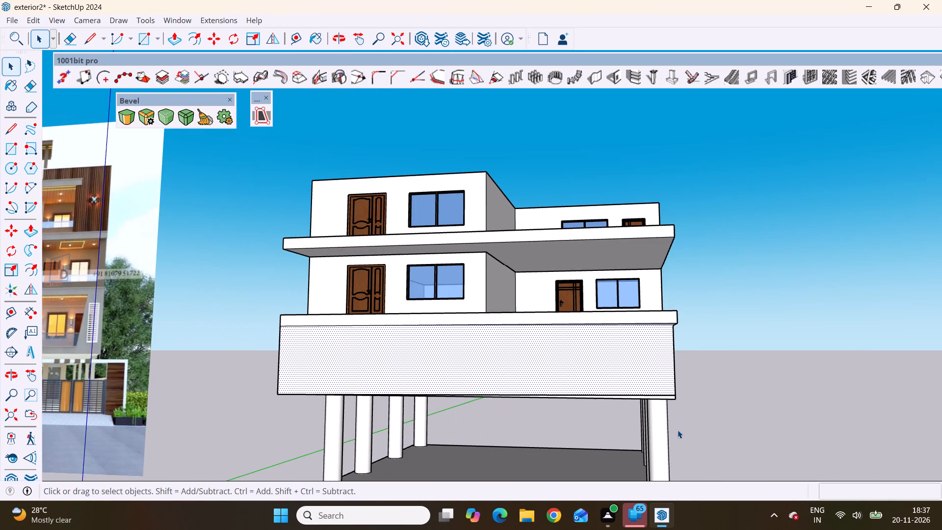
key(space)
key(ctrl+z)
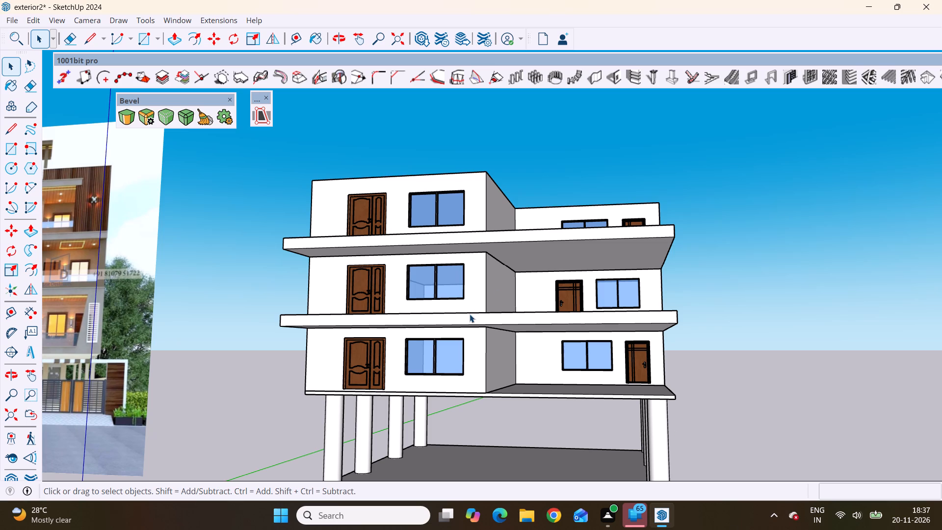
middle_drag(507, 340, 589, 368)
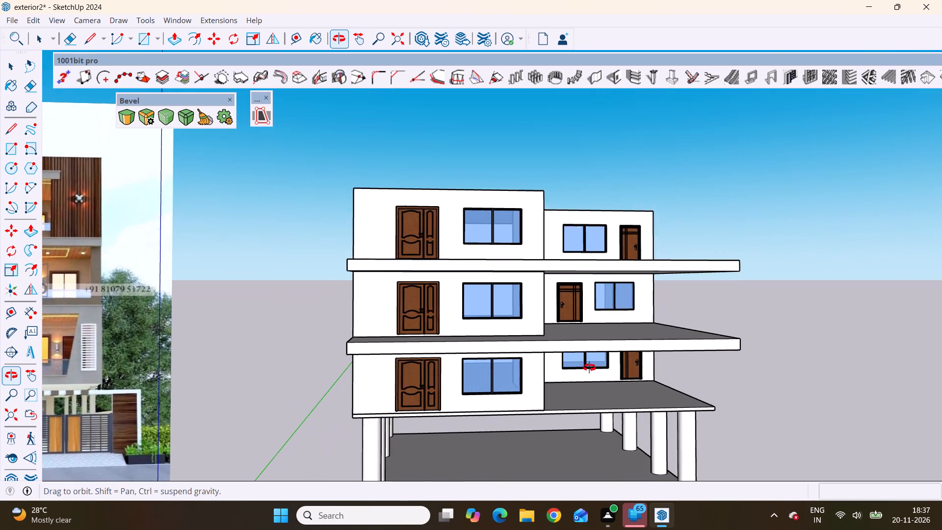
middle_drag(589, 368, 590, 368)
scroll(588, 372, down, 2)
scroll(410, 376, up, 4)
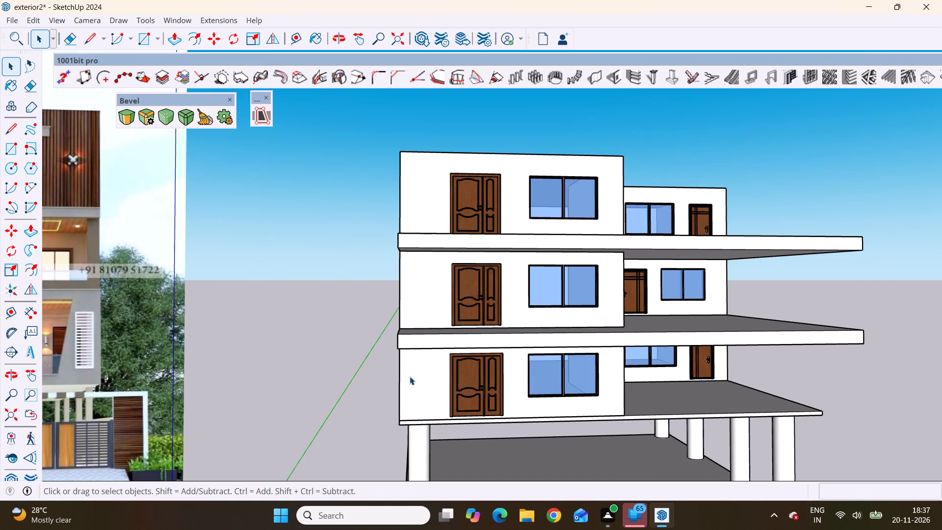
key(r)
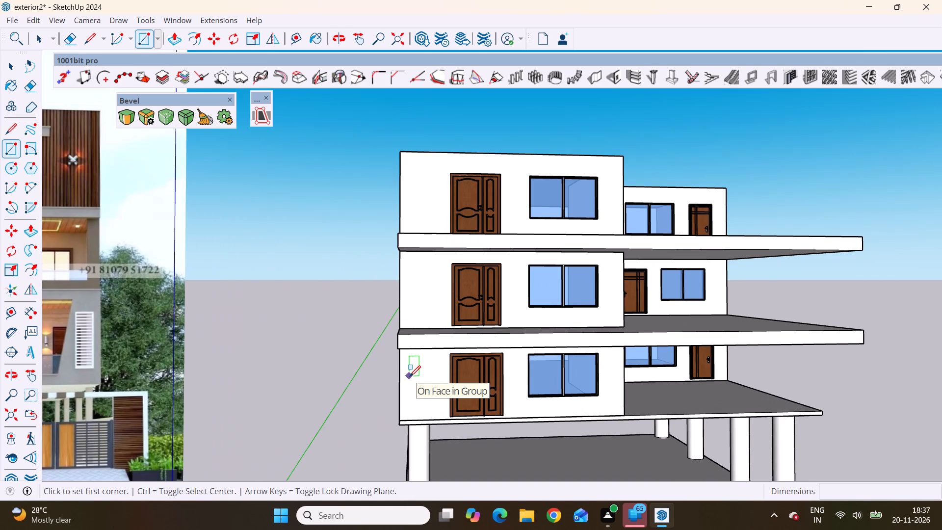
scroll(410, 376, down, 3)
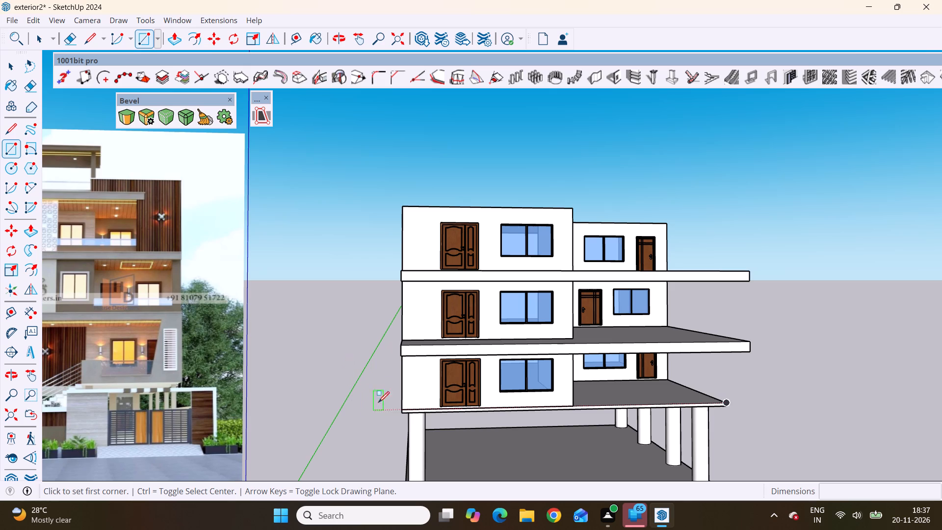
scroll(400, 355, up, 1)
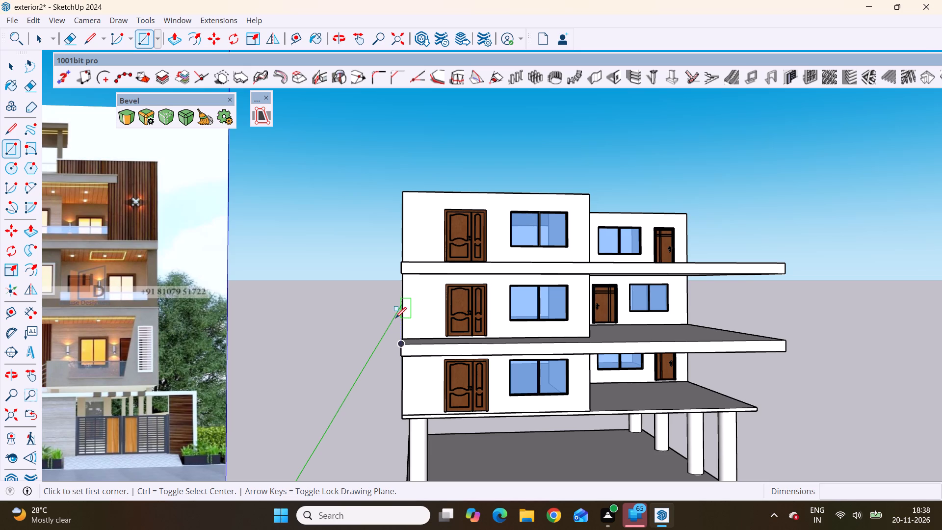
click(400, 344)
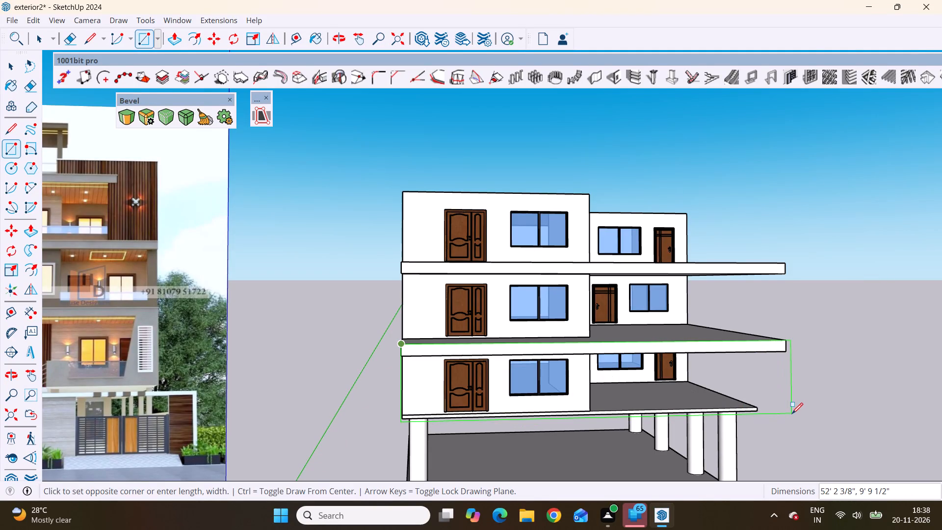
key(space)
Examine the lowest projecting slab's front edge and compare the building's floors with the reference facade image.
scroll(506, 443, down, 2)
middle_drag(515, 462, 537, 483)
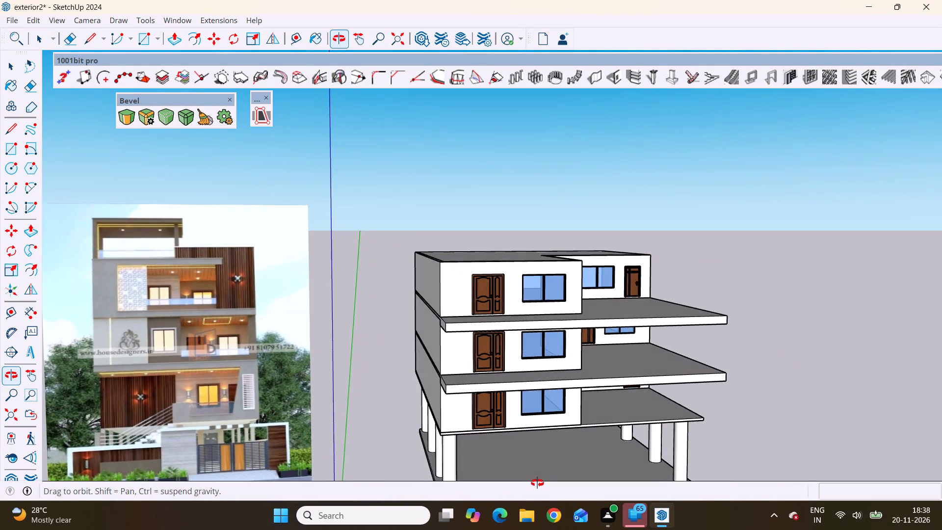
middle_drag(537, 483, 537, 483)
scroll(498, 424, up, 11)
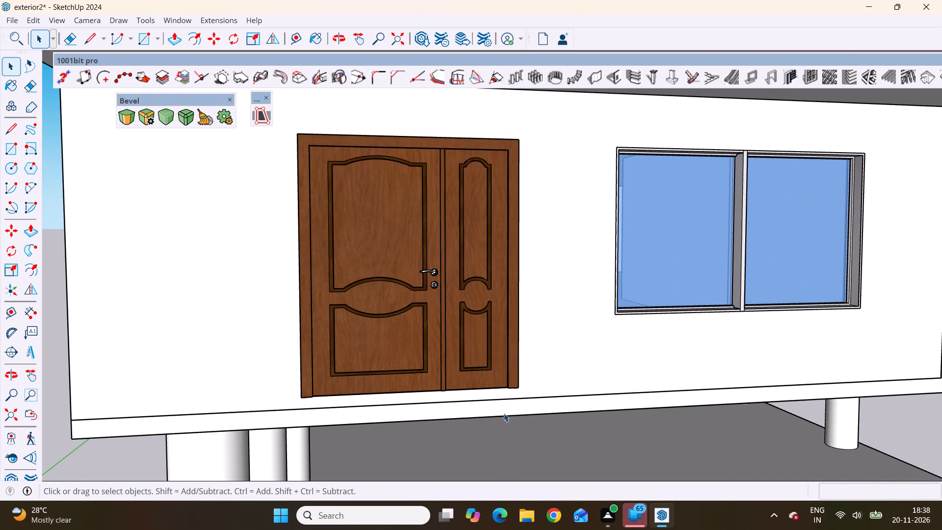
click(503, 413)
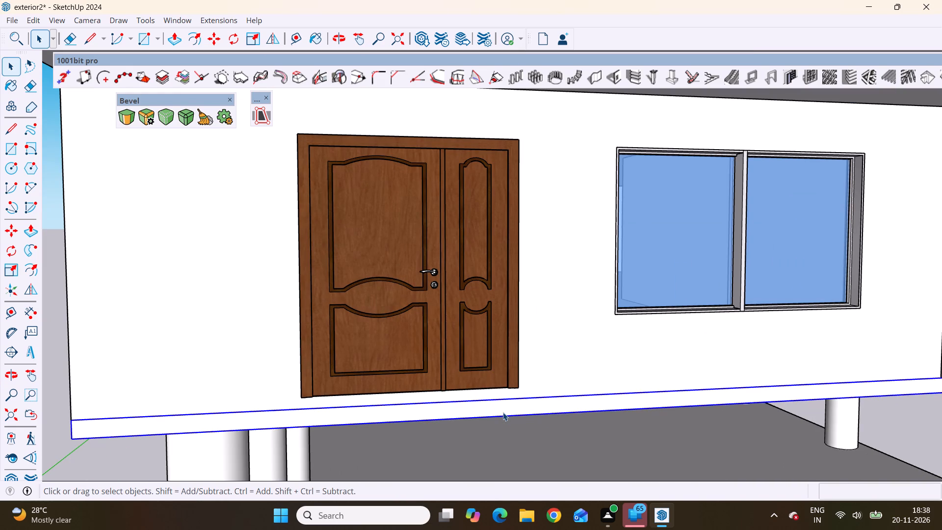
scroll(603, 359, down, 3)
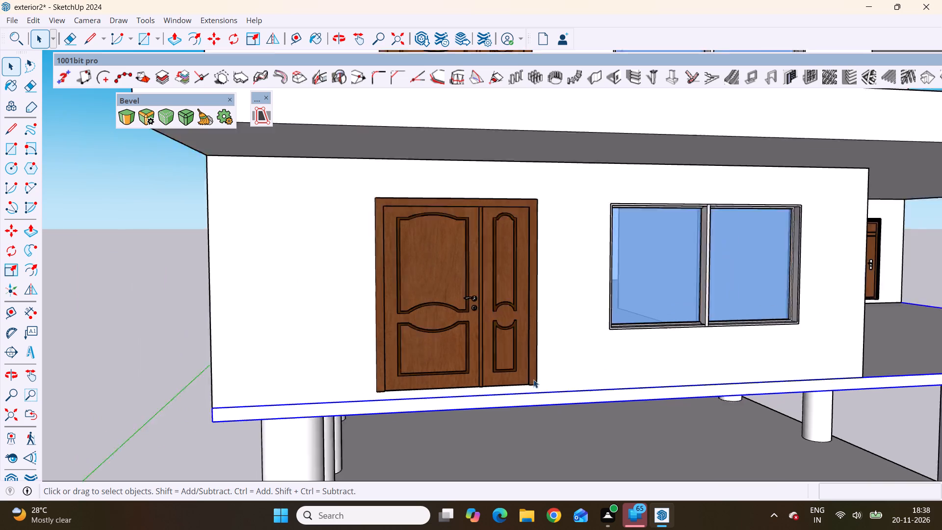
scroll(533, 379, down, 20)
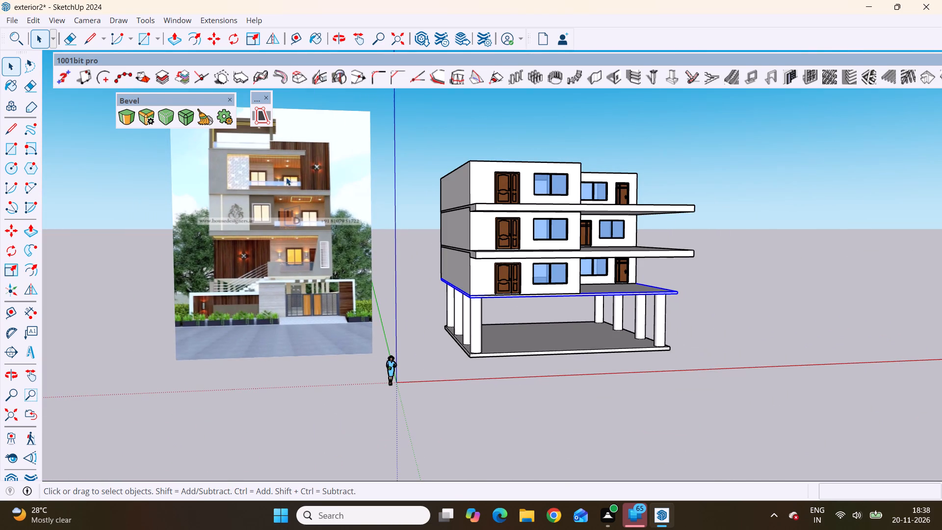
scroll(238, 139, up, 3)
scroll(329, 254, up, 2)
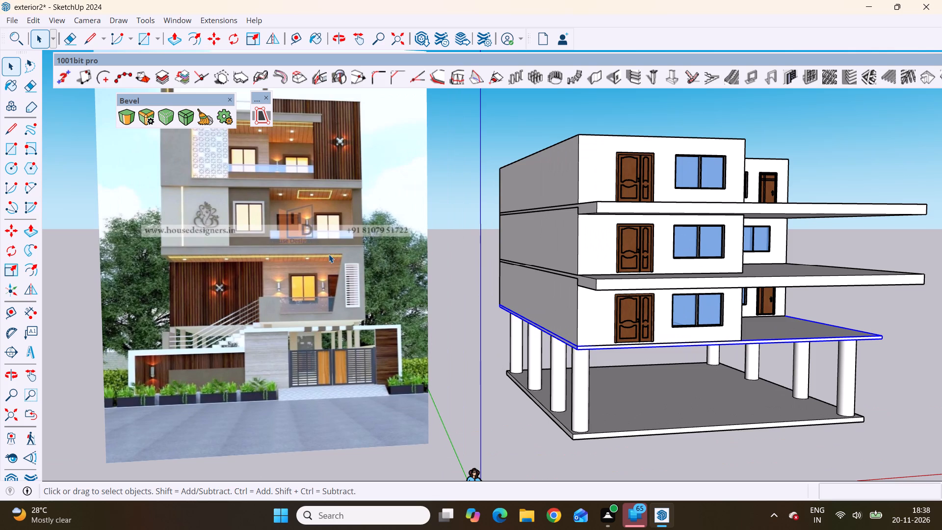
scroll(329, 254, down, 1)
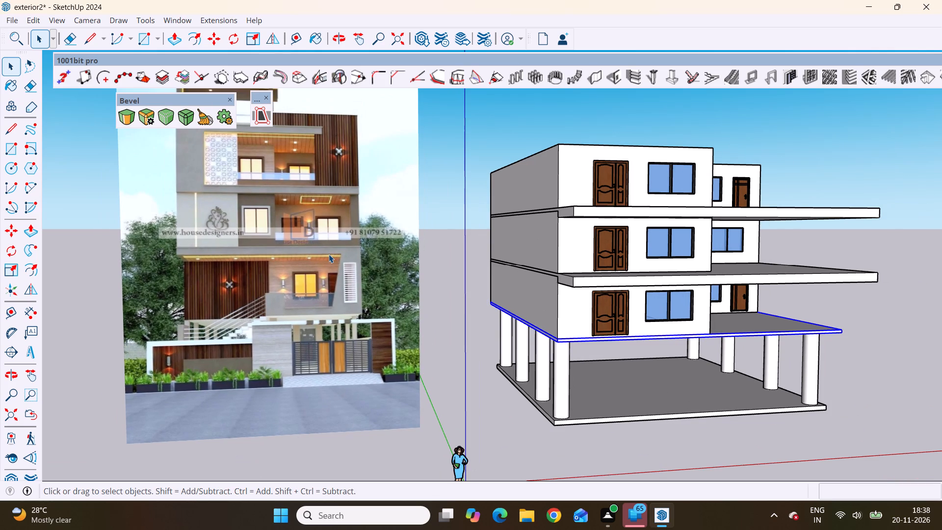
scroll(329, 254, down, 2)
key(space)
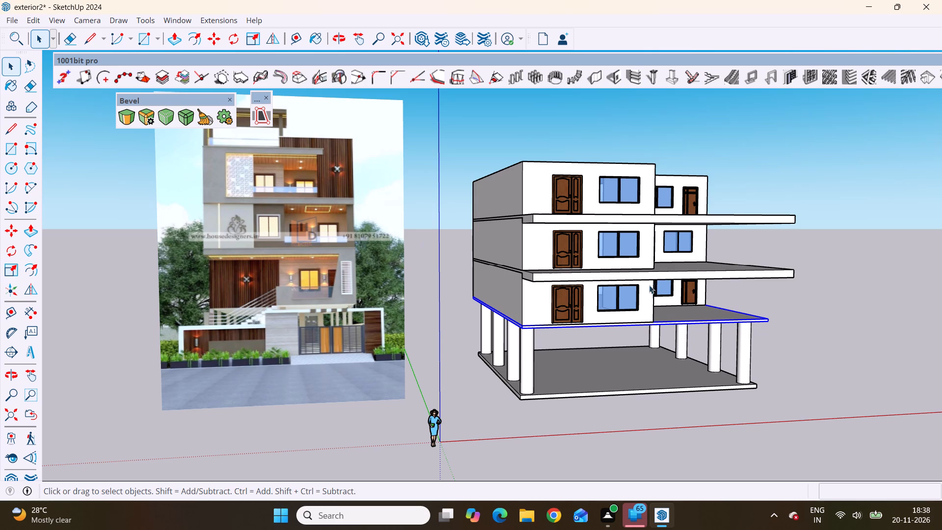
click(836, 320)
Draw a rectangle about 51' 6" by 12' from the upper projecting slab's top front corner to the middle slab's opposite bottom front corner.
scroll(583, 238, up, 3)
scroll(512, 221, up, 4)
key(r)
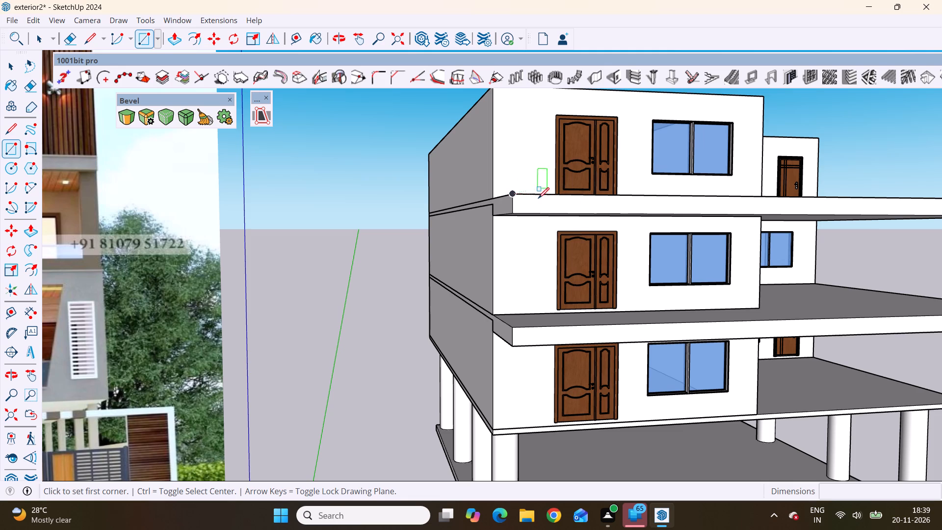
click(512, 194)
scroll(454, 264, down, 5)
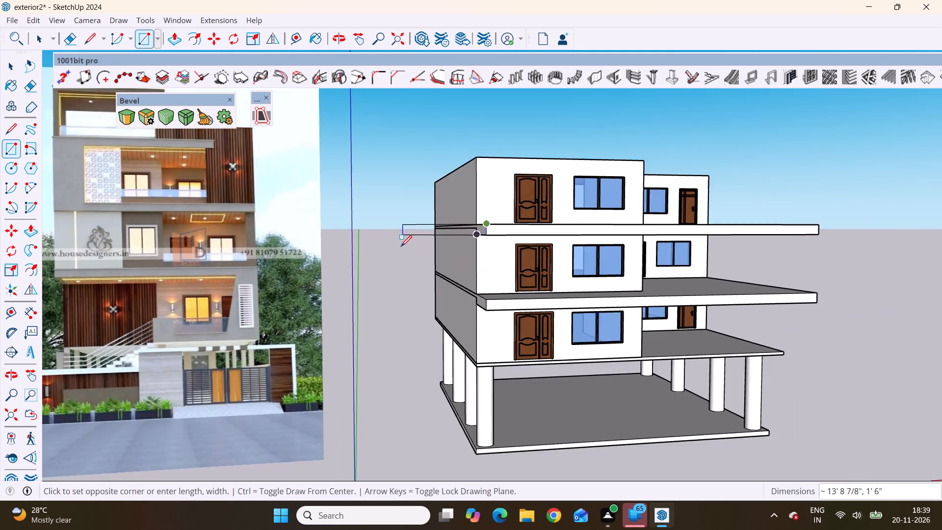
scroll(401, 246, down, 2)
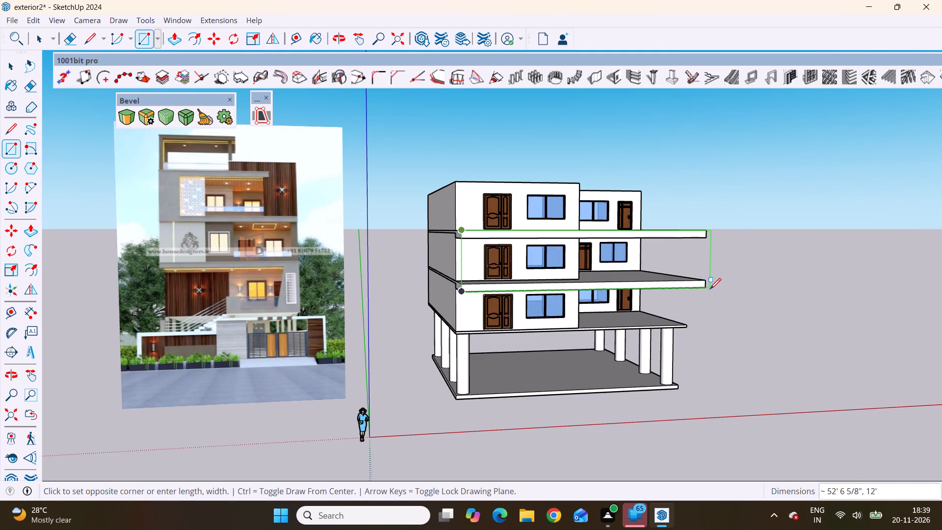
scroll(706, 289, up, 4)
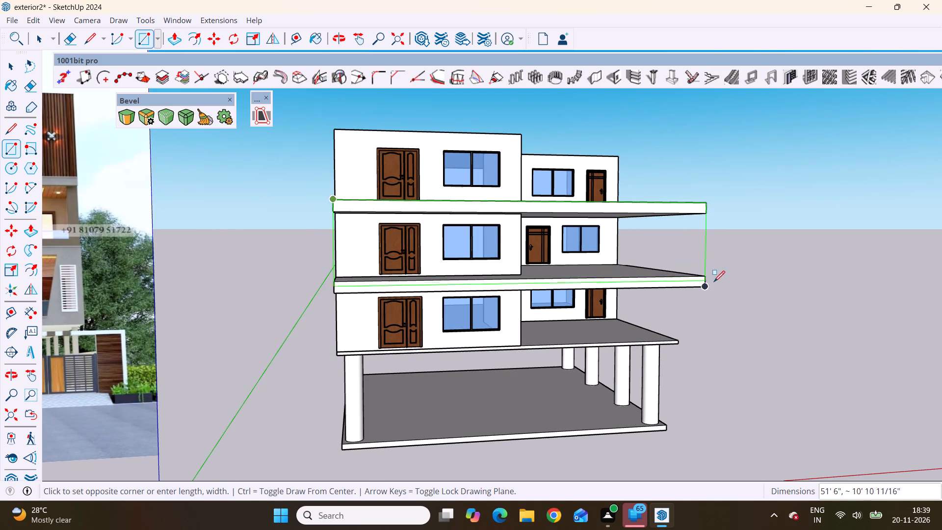
click(706, 288)
Compare the new front face between the upper and middle slabs with the same floor in the reference facade image.
scroll(548, 273, down, 4)
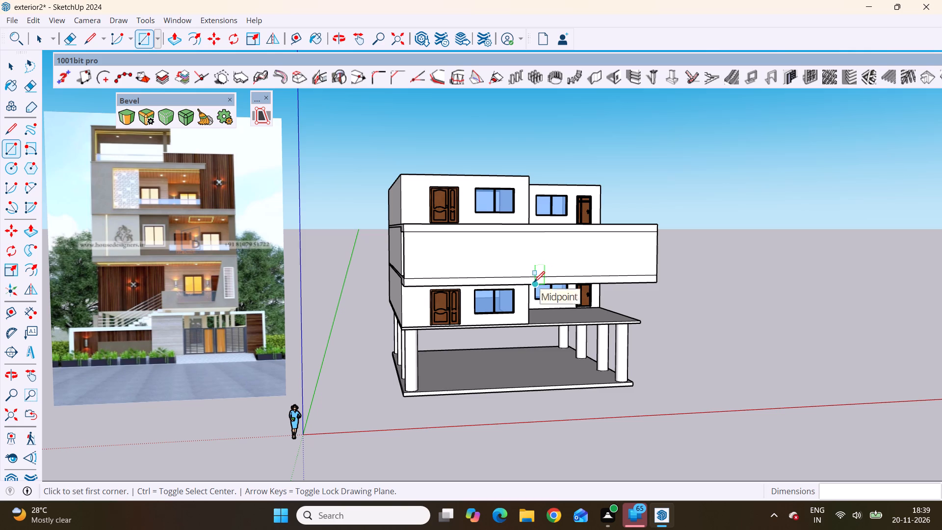
scroll(507, 355, down, 4)
scroll(522, 349, up, 3)
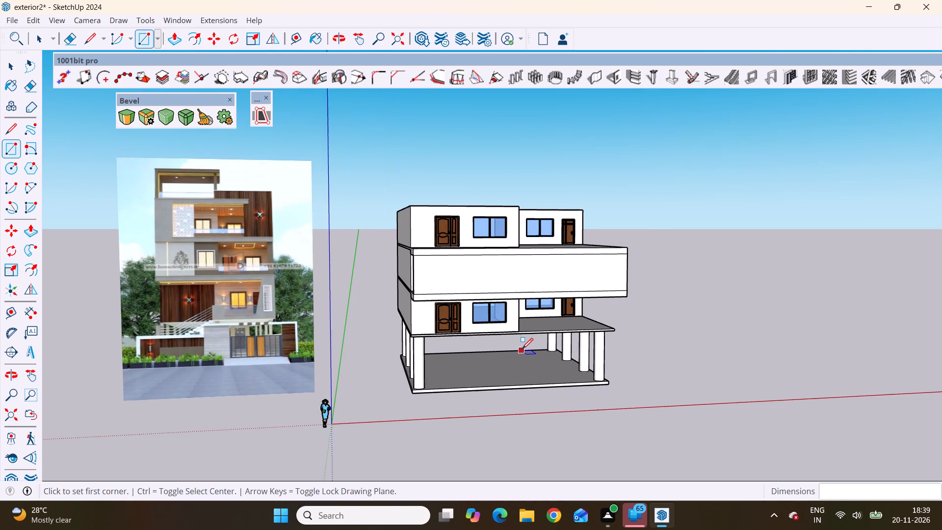
key(space)
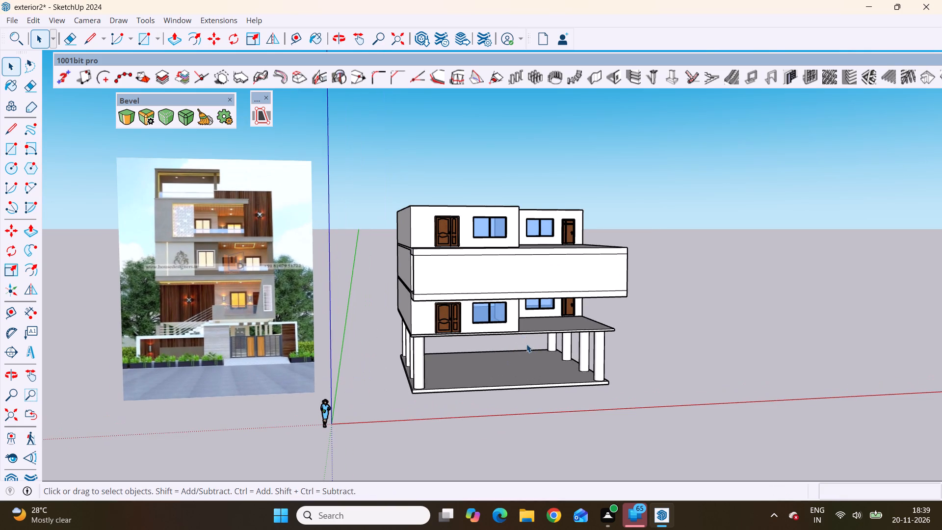
scroll(211, 252, up, 4)
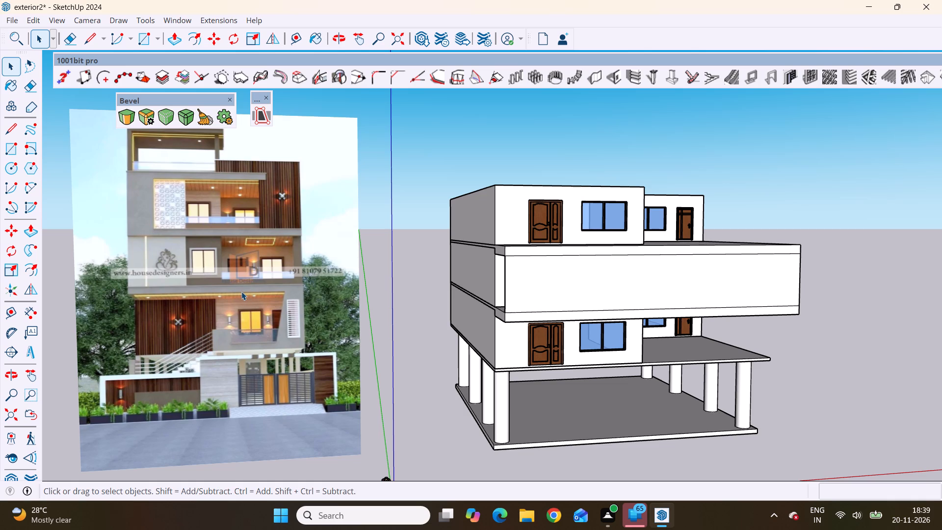
scroll(224, 292, down, 2)
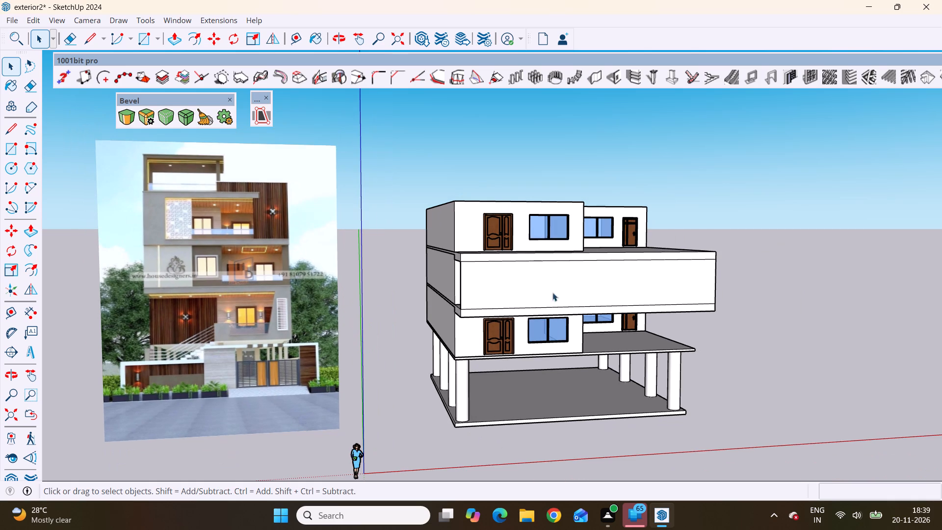
scroll(701, 268, up, 4)
scroll(701, 268, down, 3)
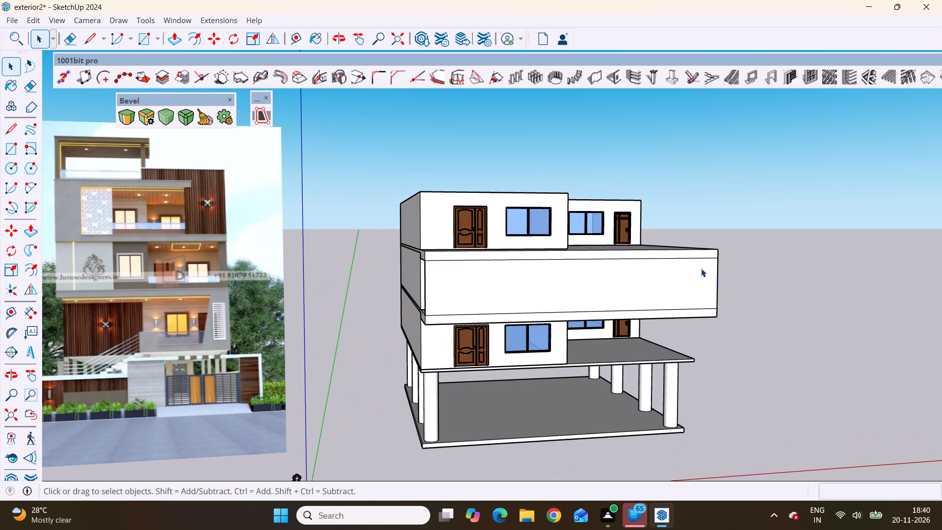
scroll(701, 268, up, 3)
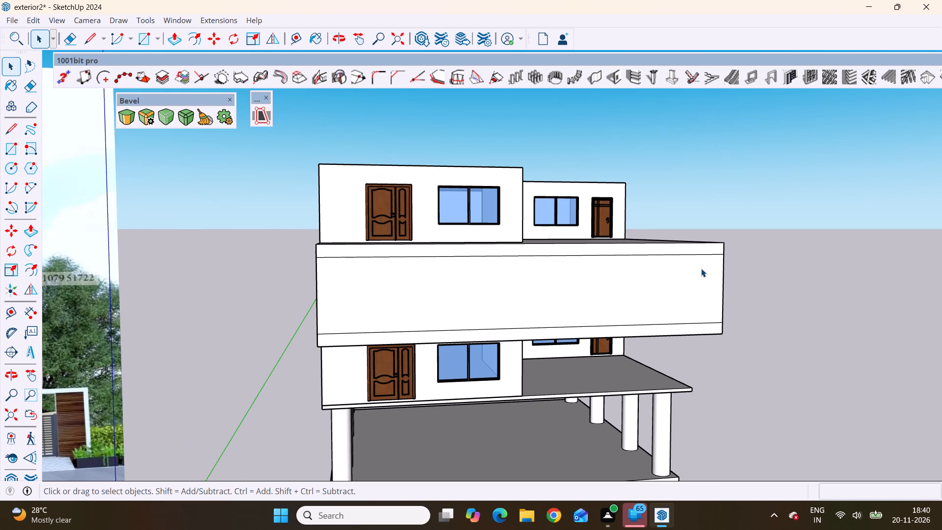
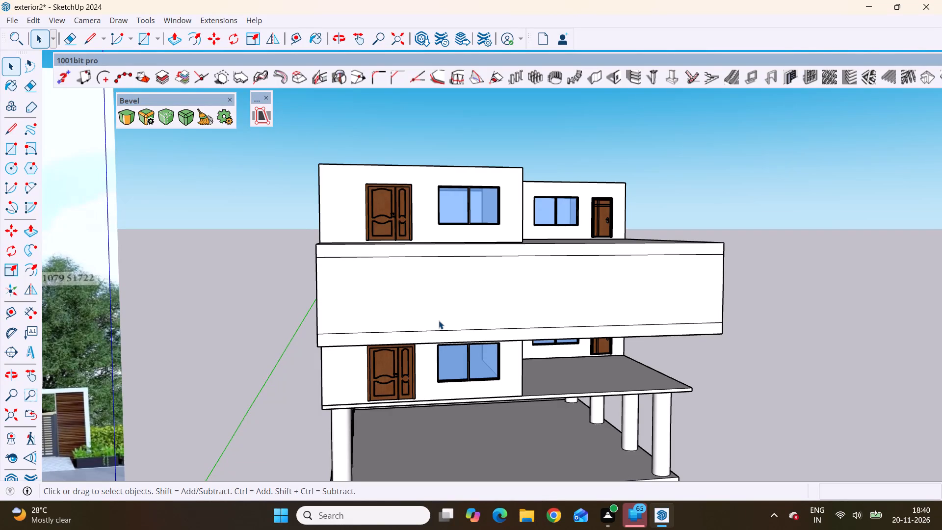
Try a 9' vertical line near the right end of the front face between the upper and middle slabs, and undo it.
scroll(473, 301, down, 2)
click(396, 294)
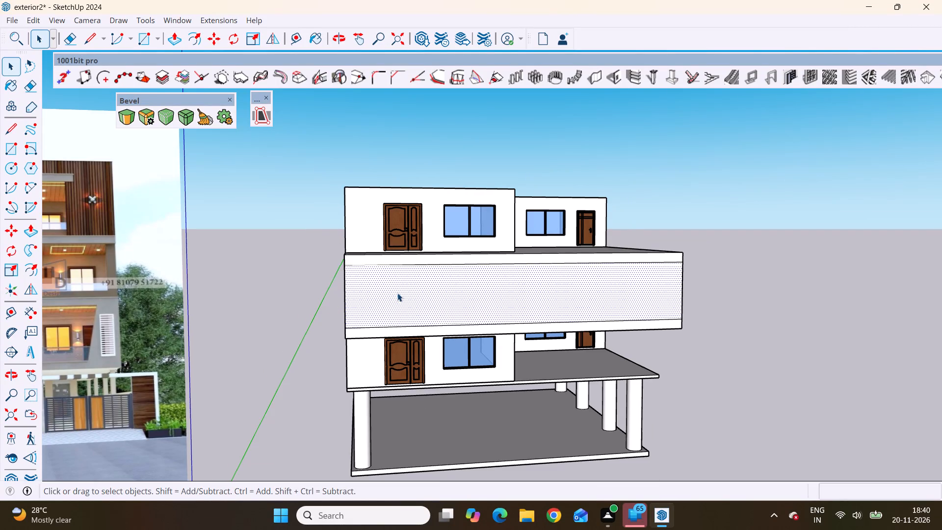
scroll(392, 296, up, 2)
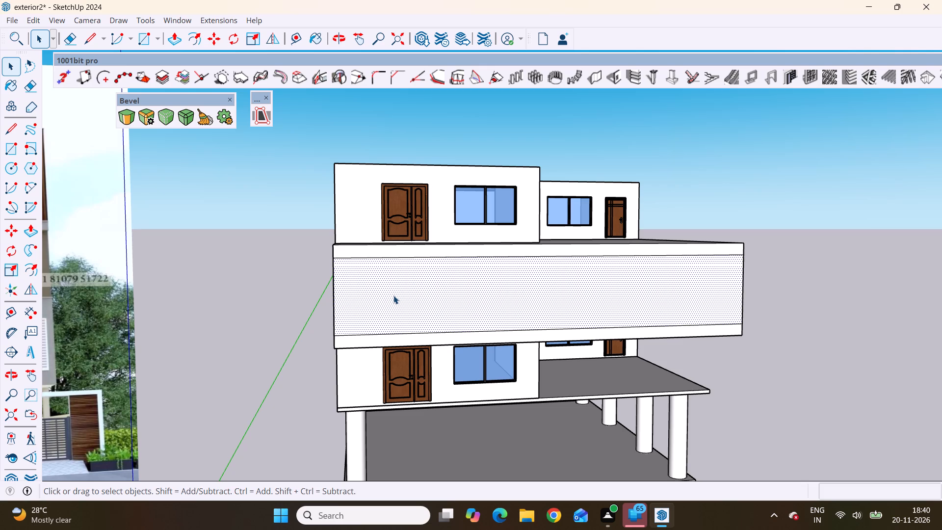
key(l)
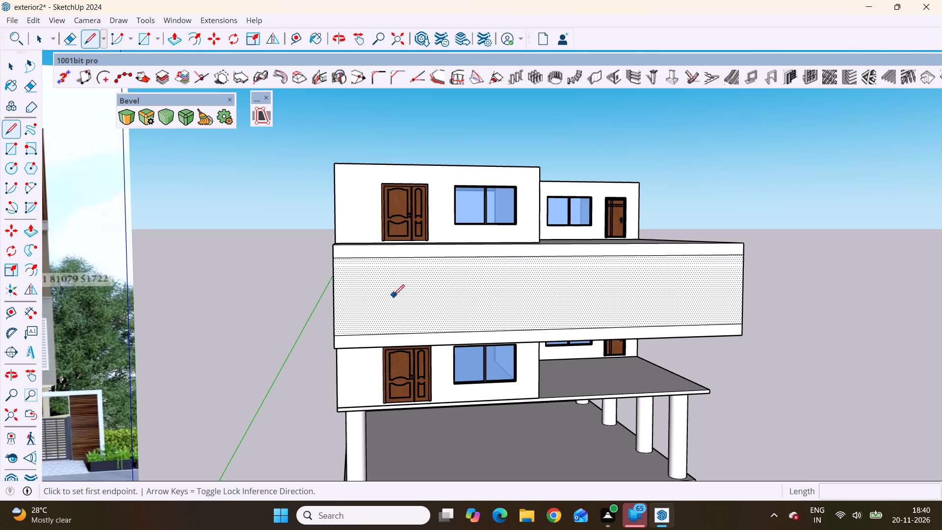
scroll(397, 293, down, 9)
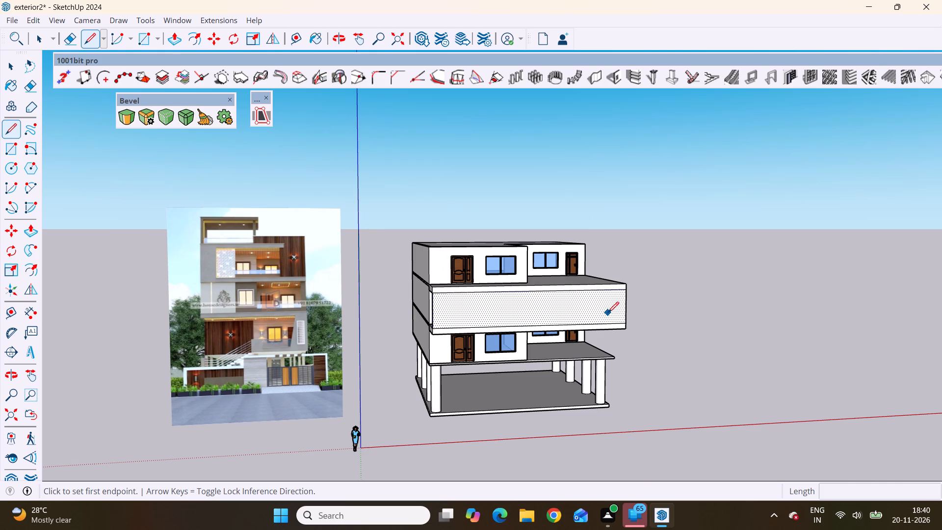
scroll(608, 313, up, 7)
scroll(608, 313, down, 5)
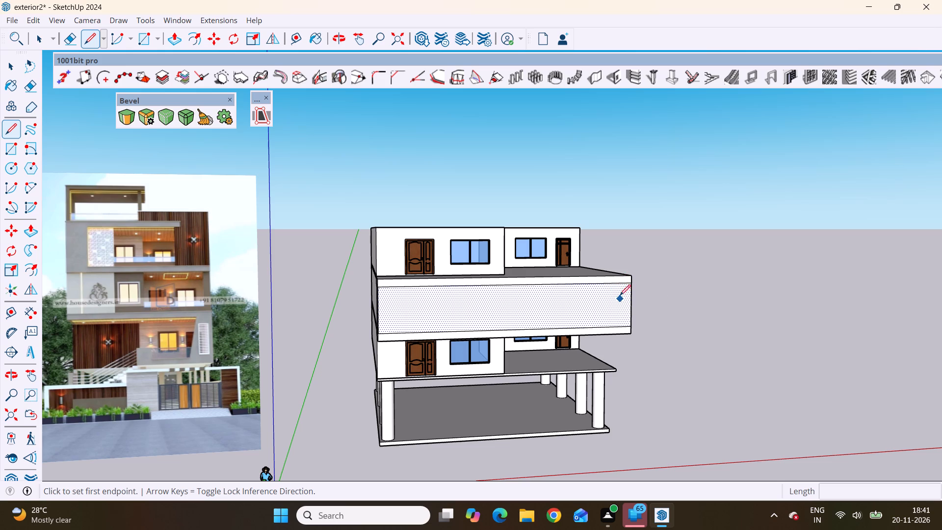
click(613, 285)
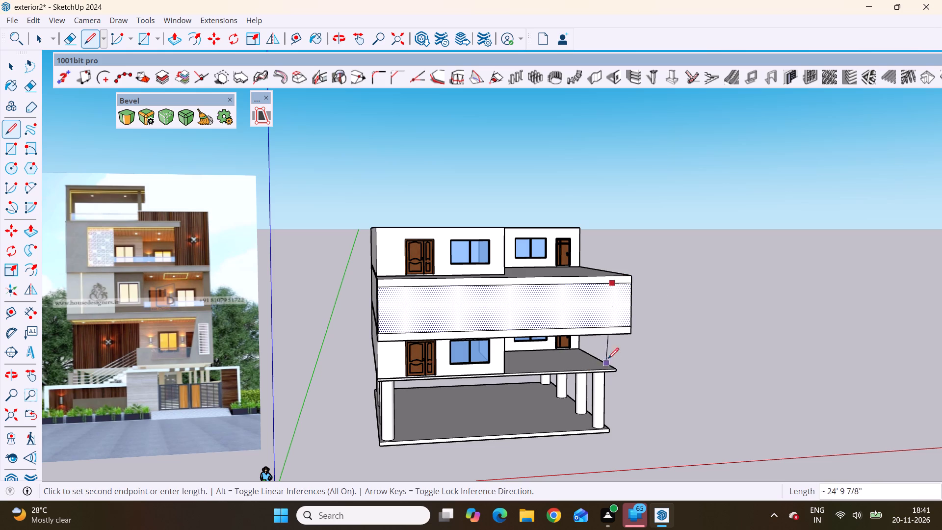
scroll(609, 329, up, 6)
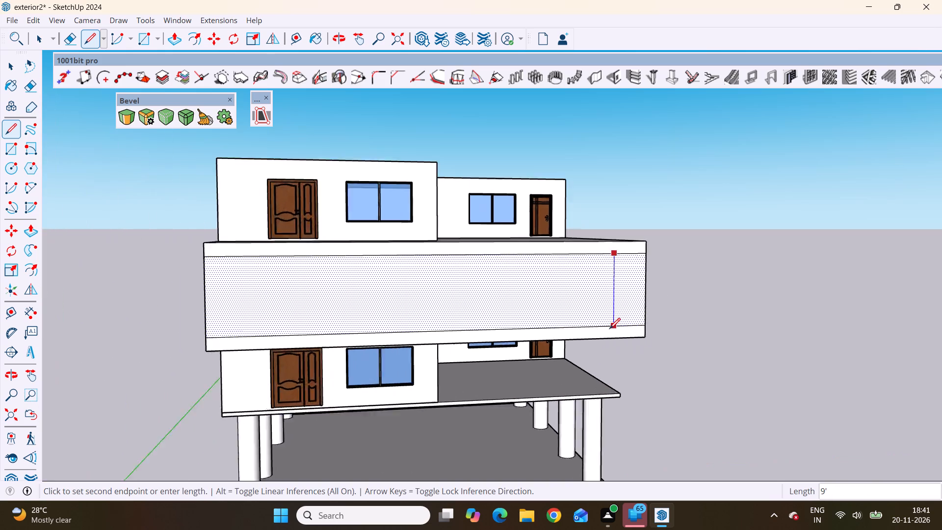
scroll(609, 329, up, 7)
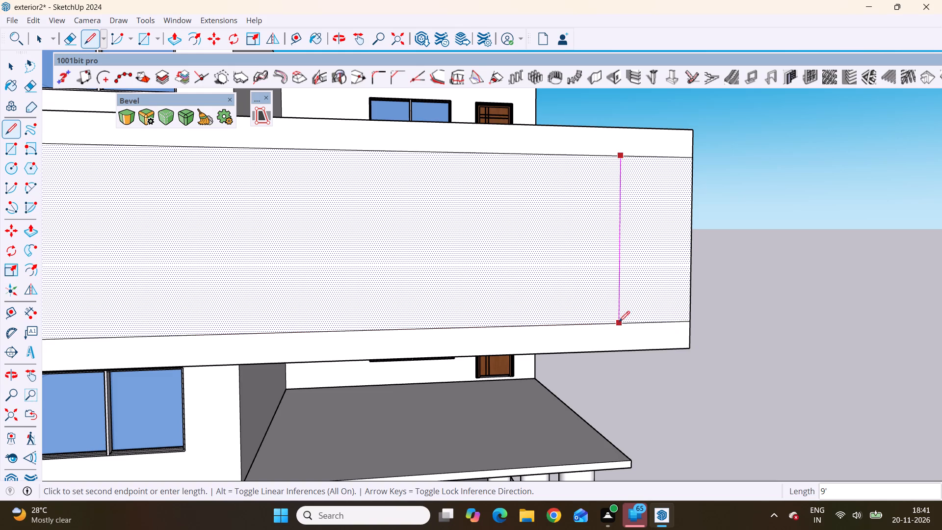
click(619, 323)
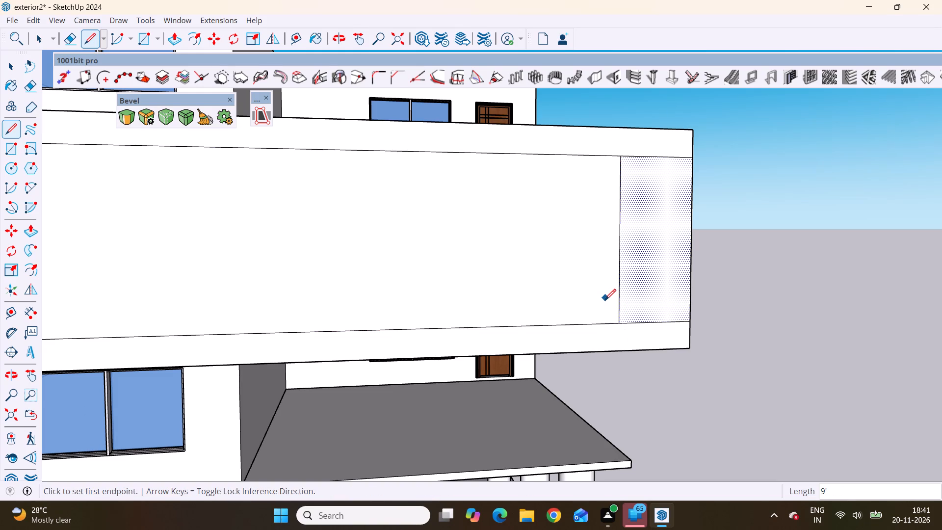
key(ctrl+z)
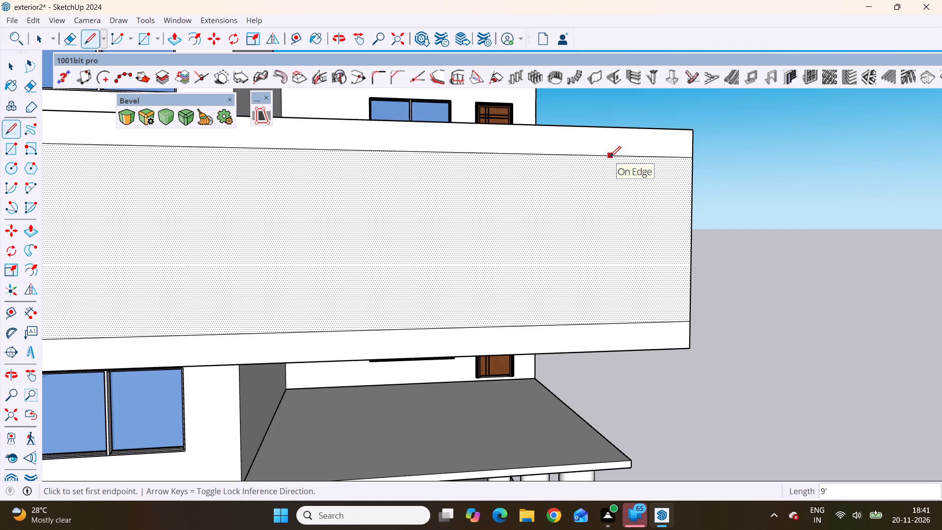
Draw a full-height vertical line closer to the front face's right end, marking off a narrow pillar strip between the slabs' inner edges.
scroll(610, 157, down, 9)
scroll(610, 157, up, 7)
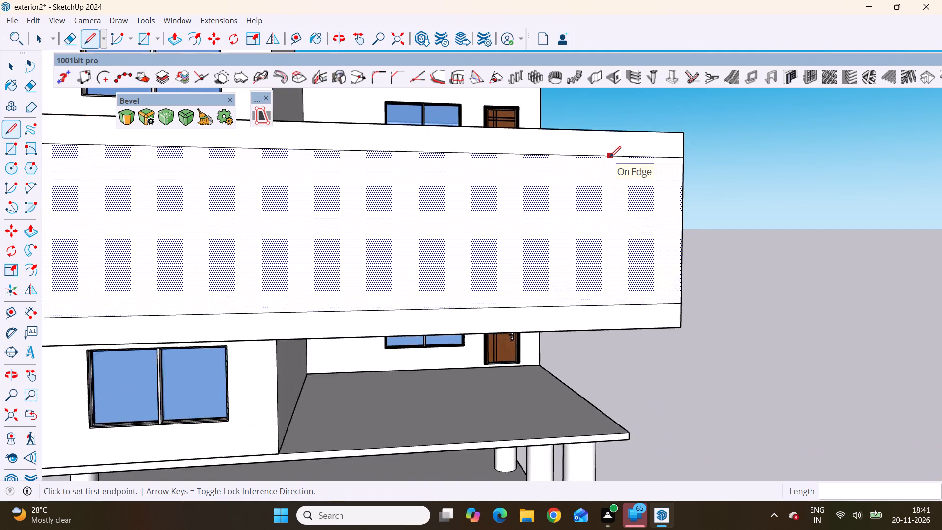
scroll(610, 157, up, 2)
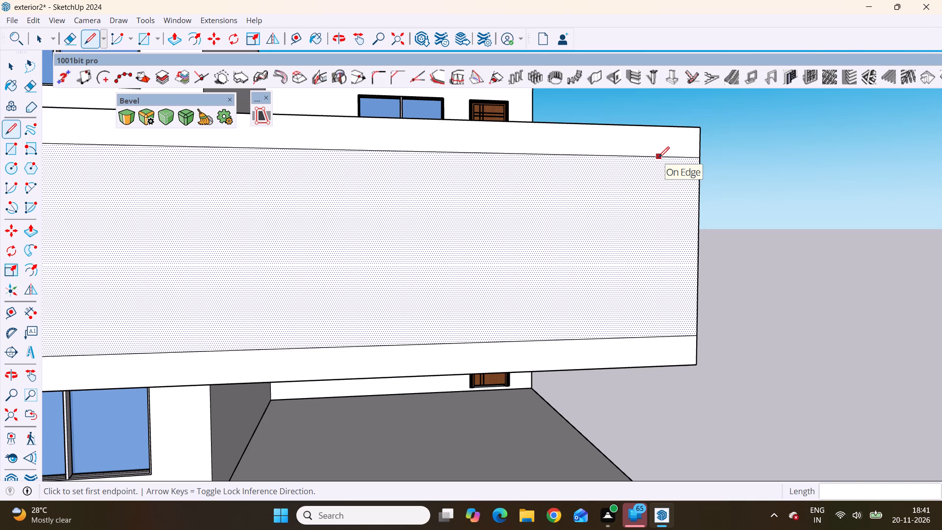
click(655, 158)
click(654, 336)
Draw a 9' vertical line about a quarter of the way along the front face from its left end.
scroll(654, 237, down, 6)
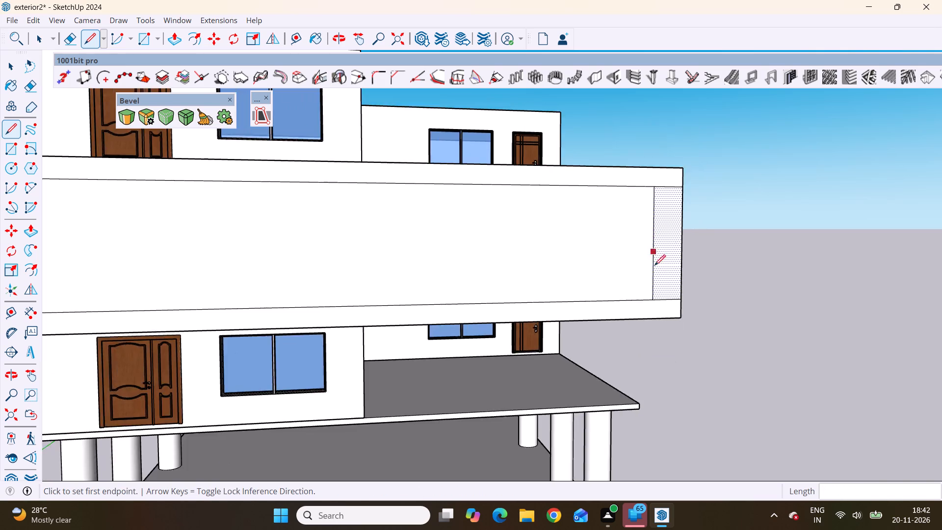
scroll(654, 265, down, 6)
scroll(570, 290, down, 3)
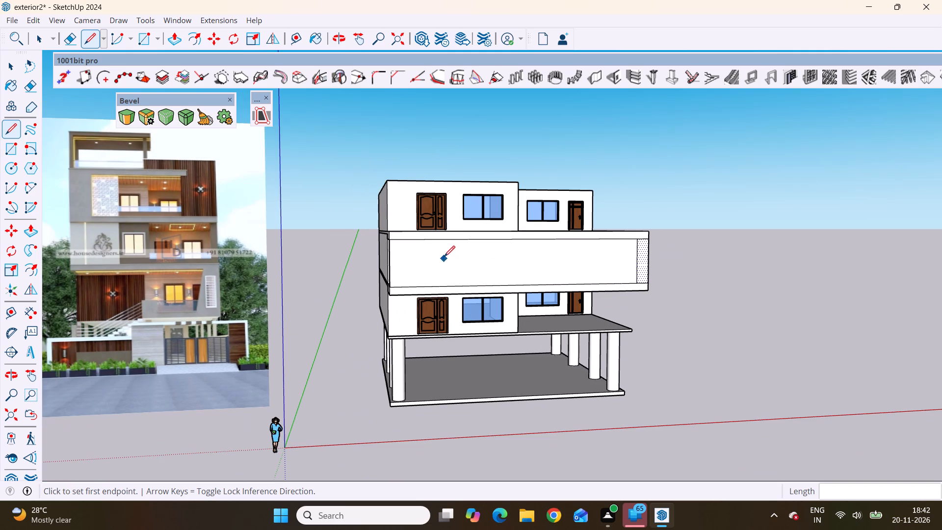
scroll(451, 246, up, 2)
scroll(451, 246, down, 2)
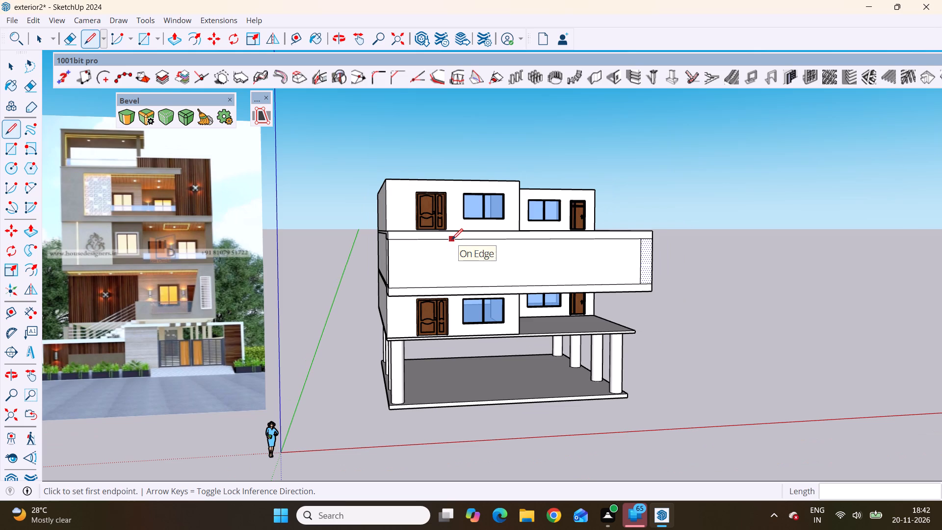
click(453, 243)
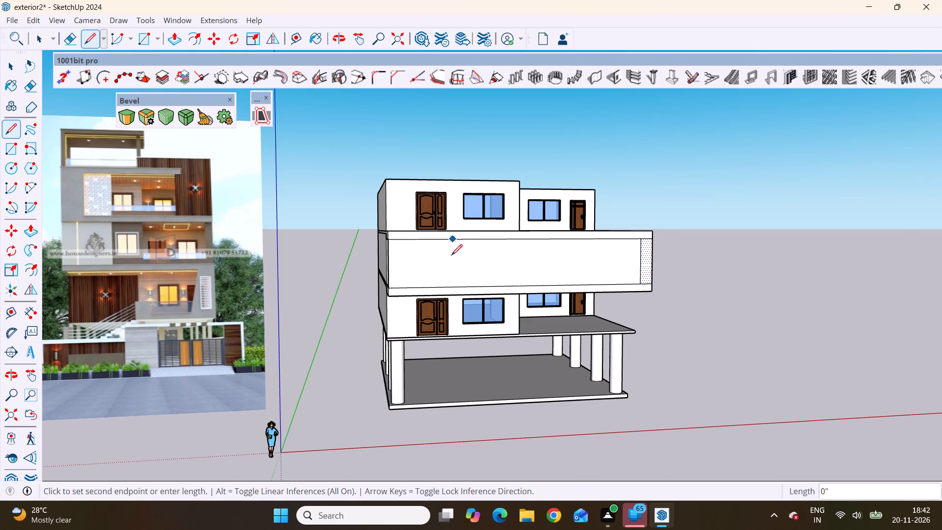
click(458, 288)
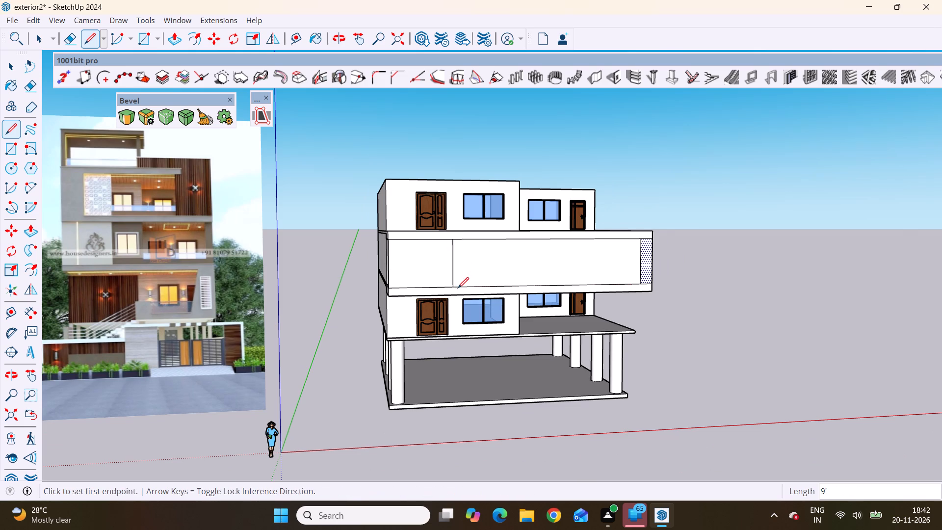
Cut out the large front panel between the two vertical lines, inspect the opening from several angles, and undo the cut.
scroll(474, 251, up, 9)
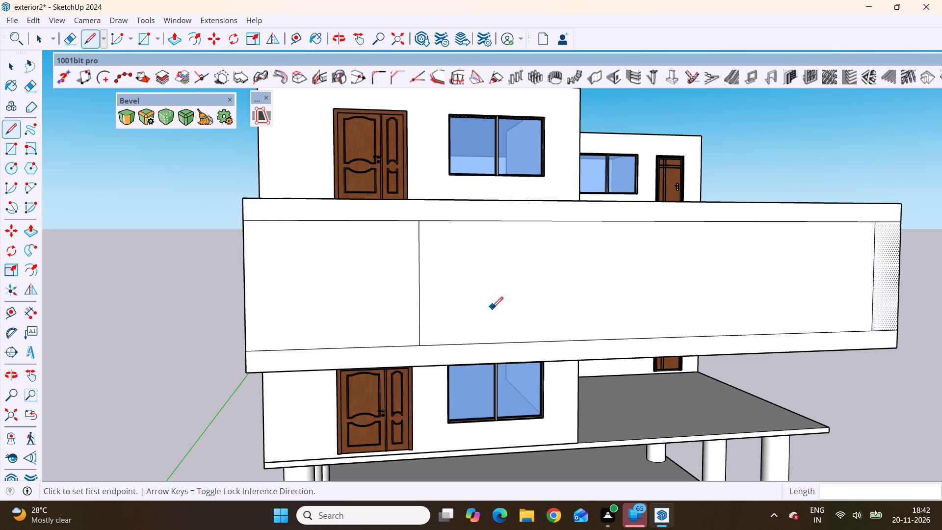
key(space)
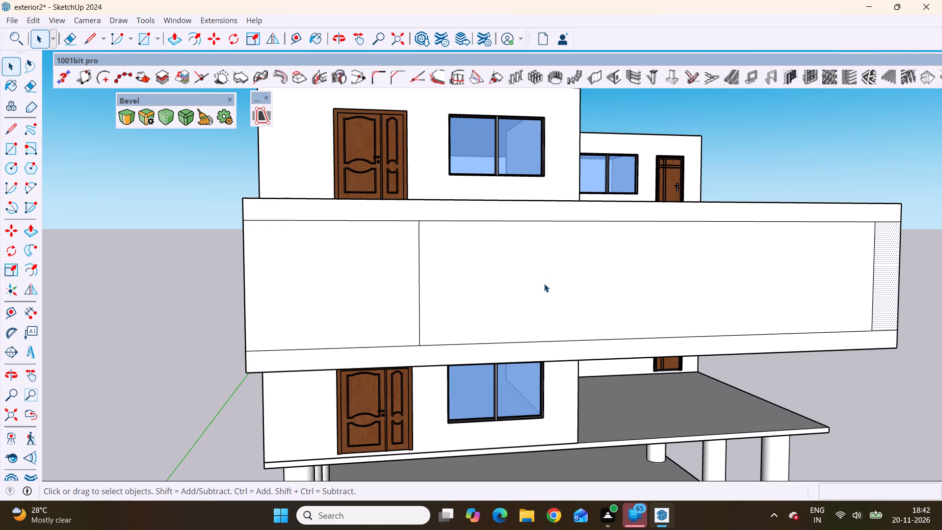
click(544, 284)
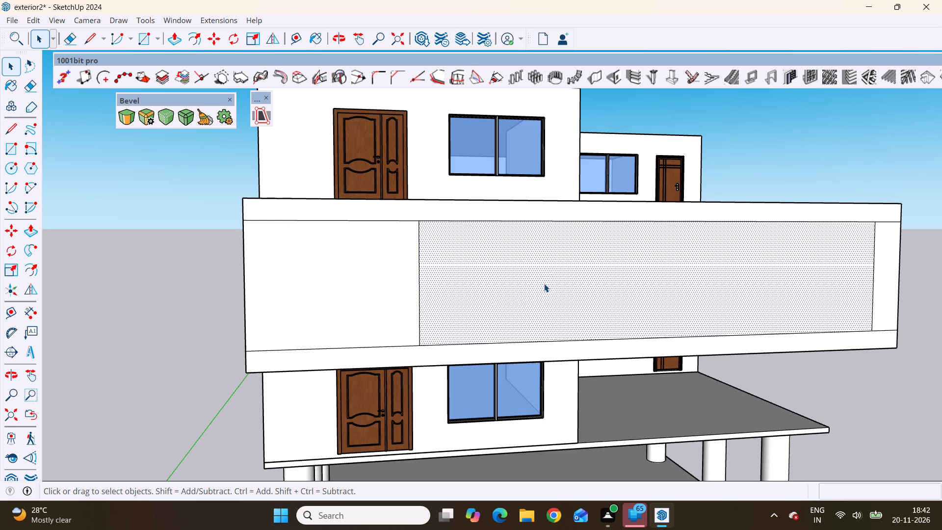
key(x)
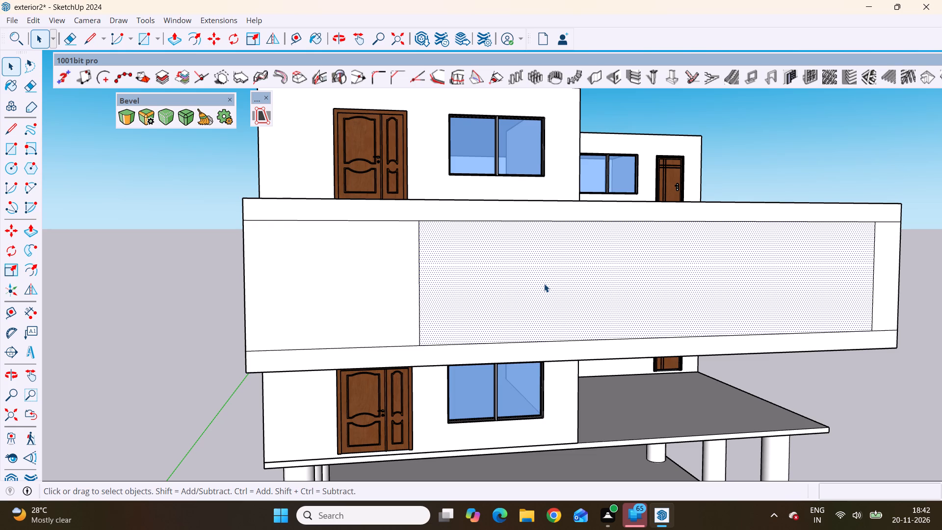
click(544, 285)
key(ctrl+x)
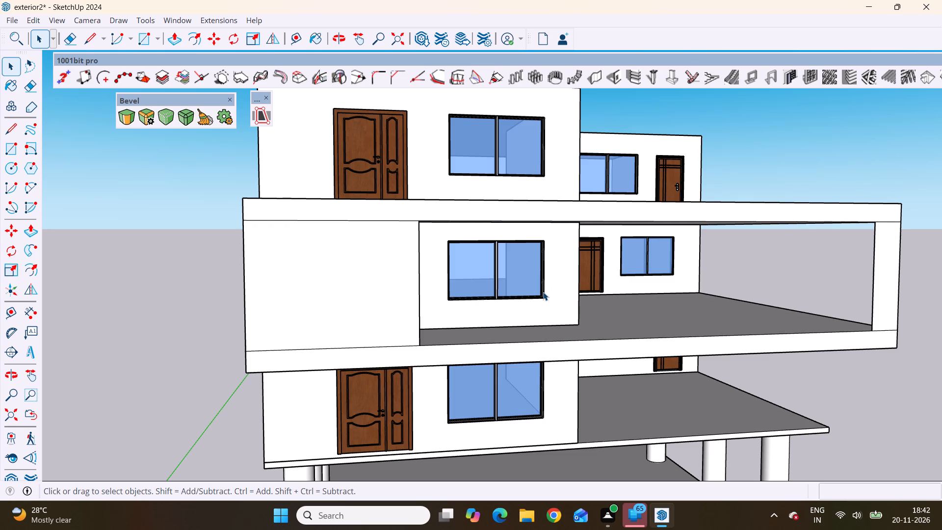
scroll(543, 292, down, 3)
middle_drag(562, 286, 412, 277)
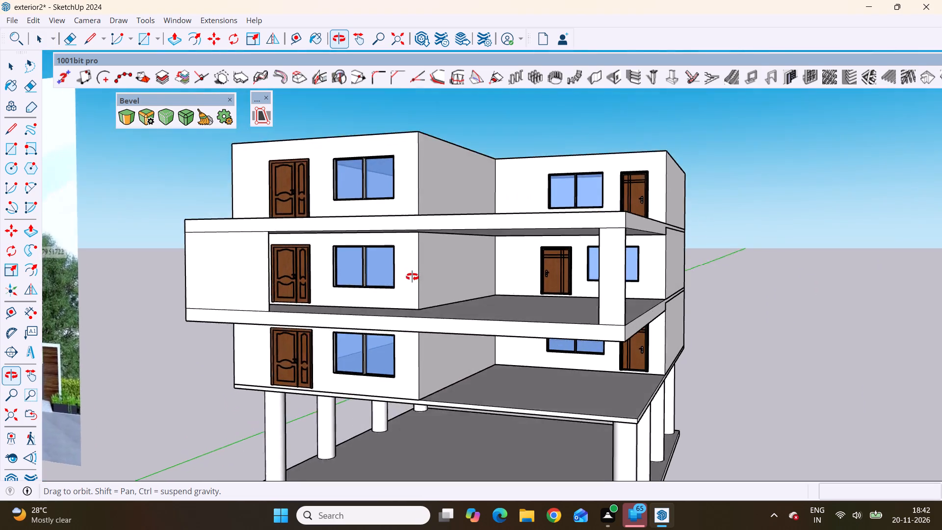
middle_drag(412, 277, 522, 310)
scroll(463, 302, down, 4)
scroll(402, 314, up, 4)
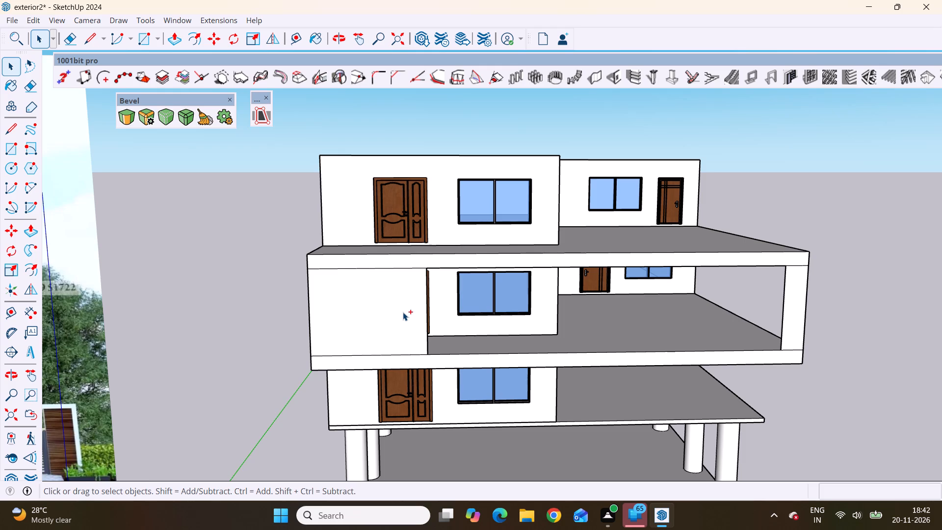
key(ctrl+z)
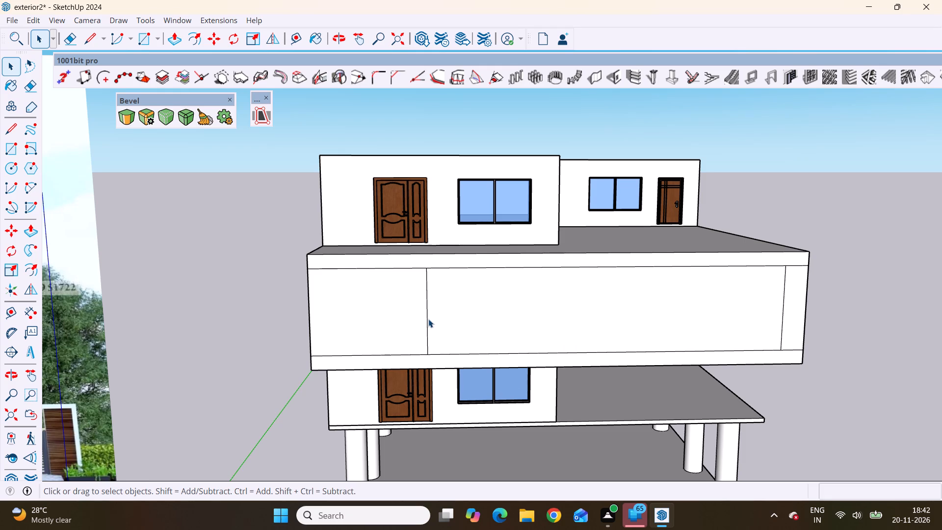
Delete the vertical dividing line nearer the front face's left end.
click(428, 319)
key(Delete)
Draw a 9' vertical line on the front face slightly farther from the left end, between the door and the window.
click(491, 327)
key(l)
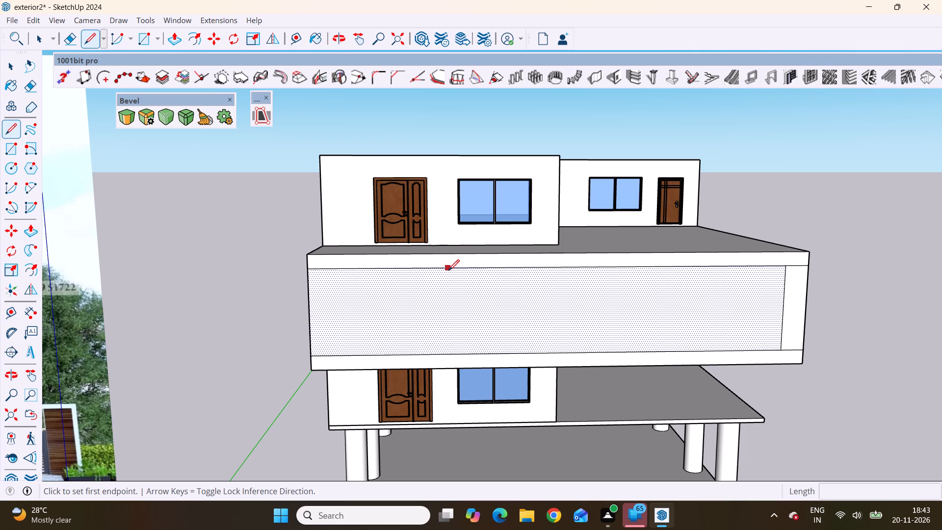
click(448, 270)
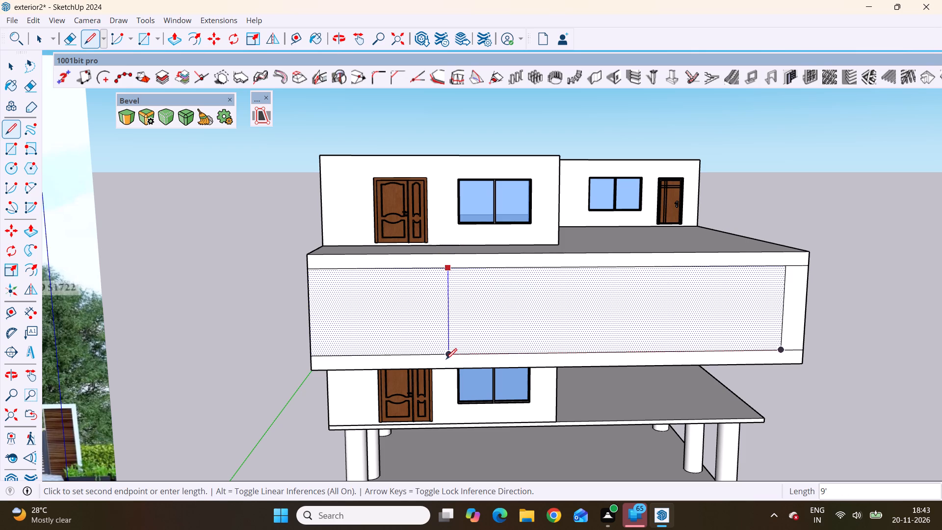
click(448, 354)
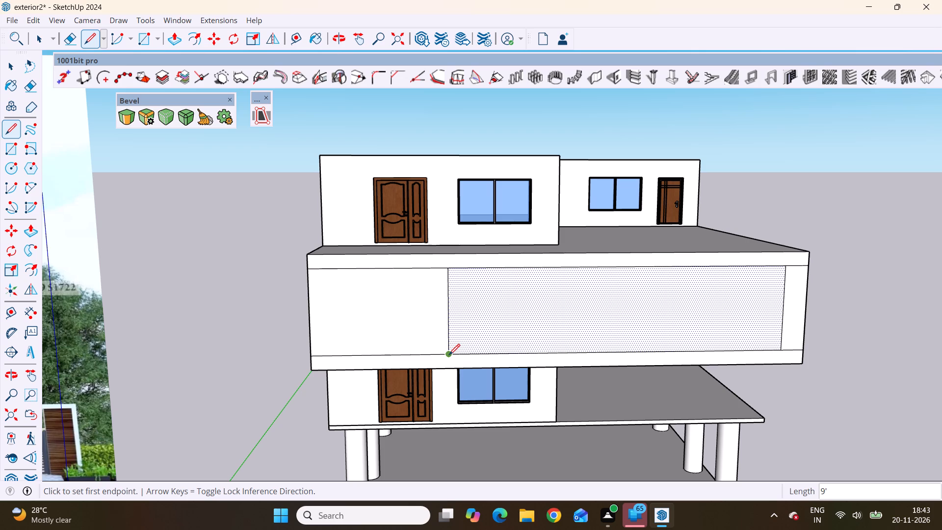
Cut out the large front panel between the new dividing line and the narrow right-hand pillar strip.
key(space)
click(535, 313)
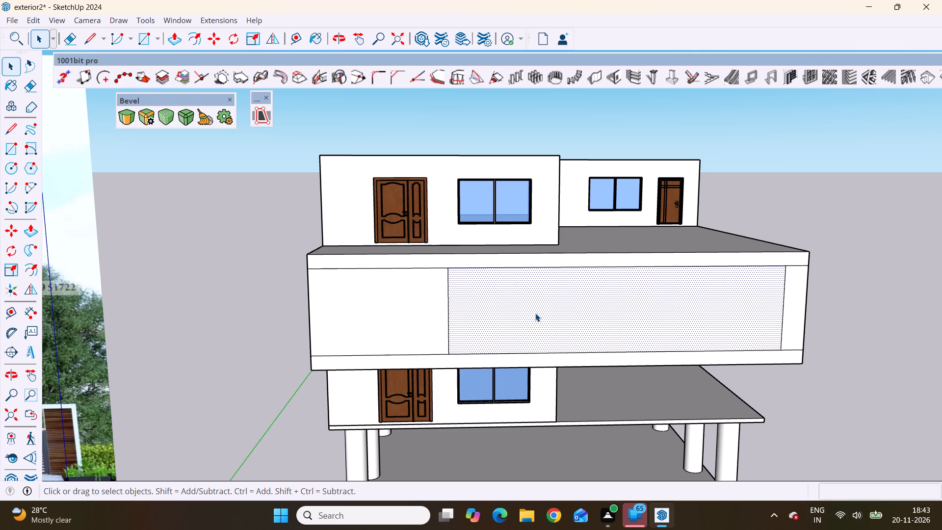
key(ctrl+x)
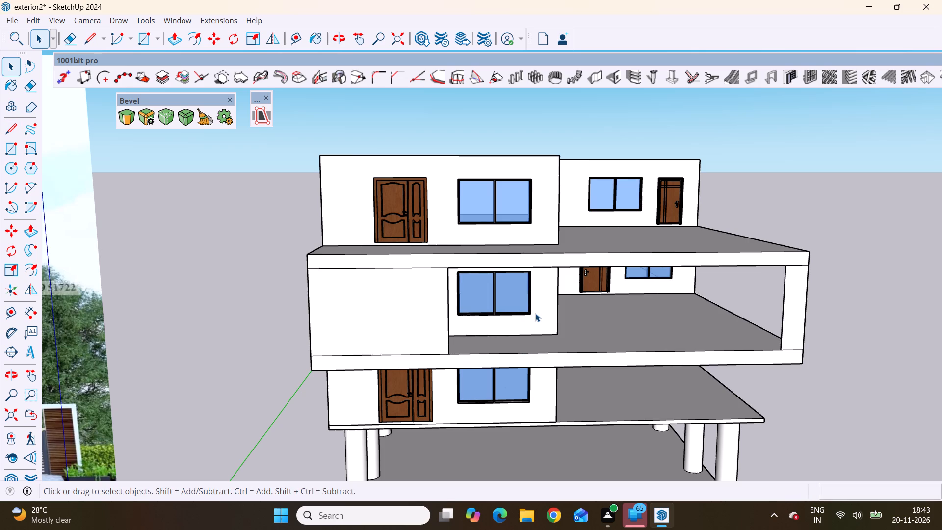
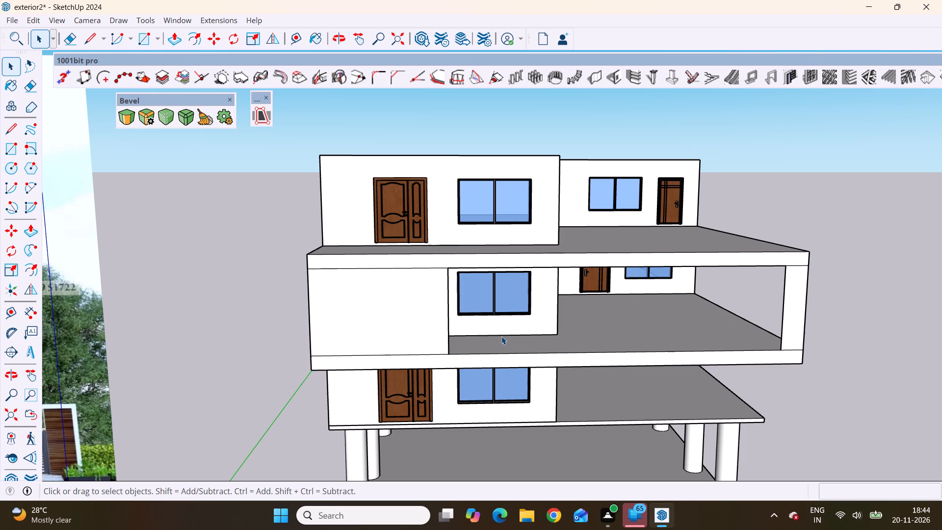
Compare the middle floor's front wall panel, opening and pillar with the reference facade image.
scroll(501, 336, down, 8)
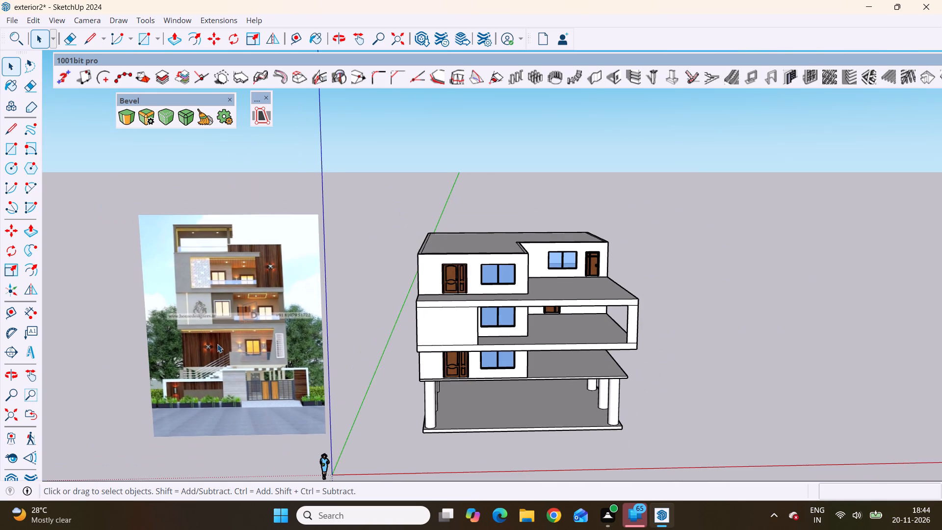
scroll(214, 325, up, 4)
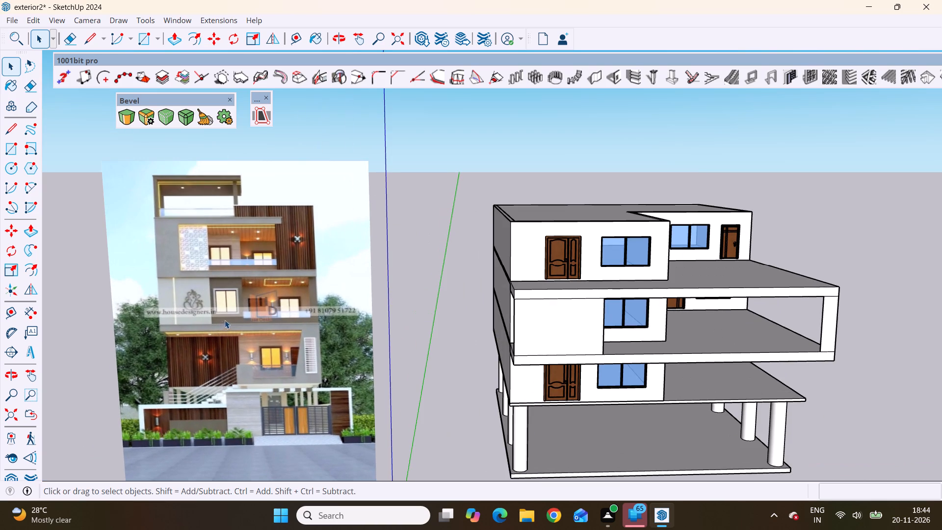
scroll(232, 319, down, 3)
scroll(204, 306, up, 4)
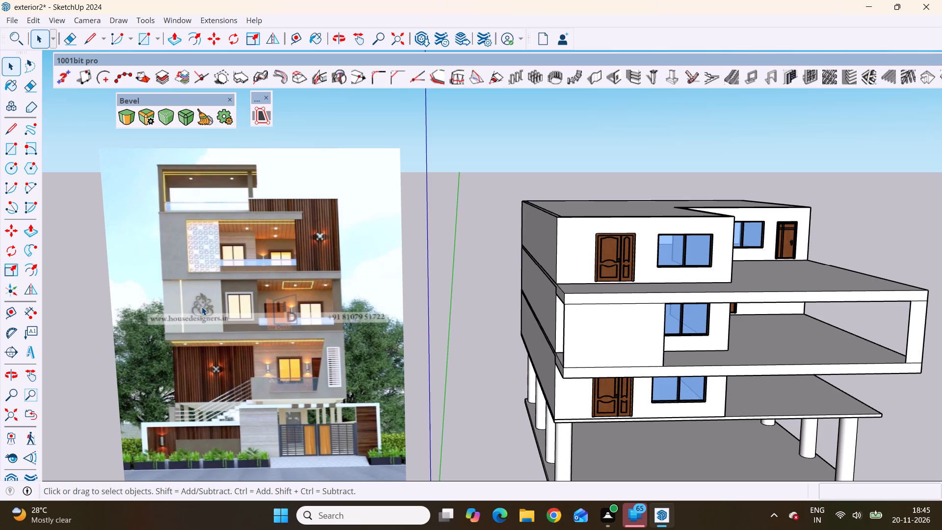
scroll(370, 383, down, 2)
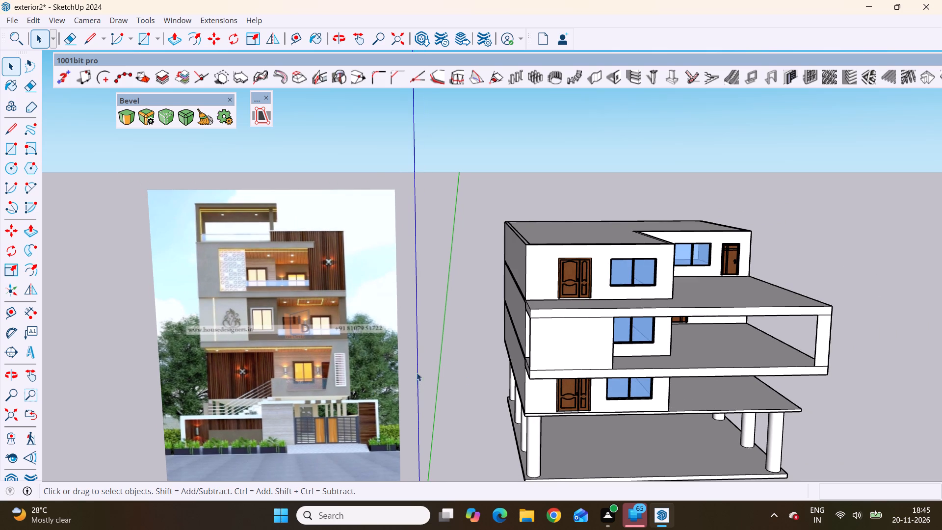
scroll(385, 371, down, 1)
Draw an 8' by 9' rectangle closing the middle floor's open side next to the solid front wall panel.
middle_drag(435, 387, 554, 417)
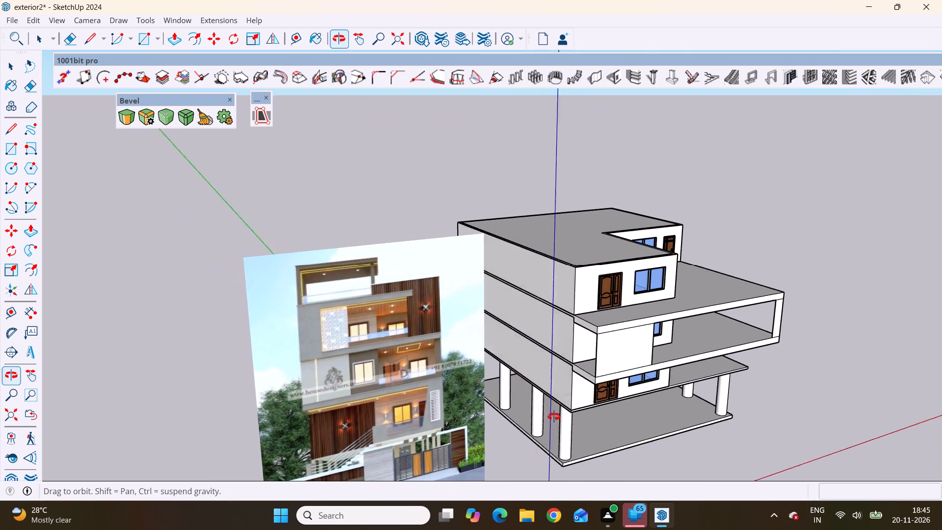
middle_drag(554, 417, 615, 414)
scroll(634, 332, up, 3)
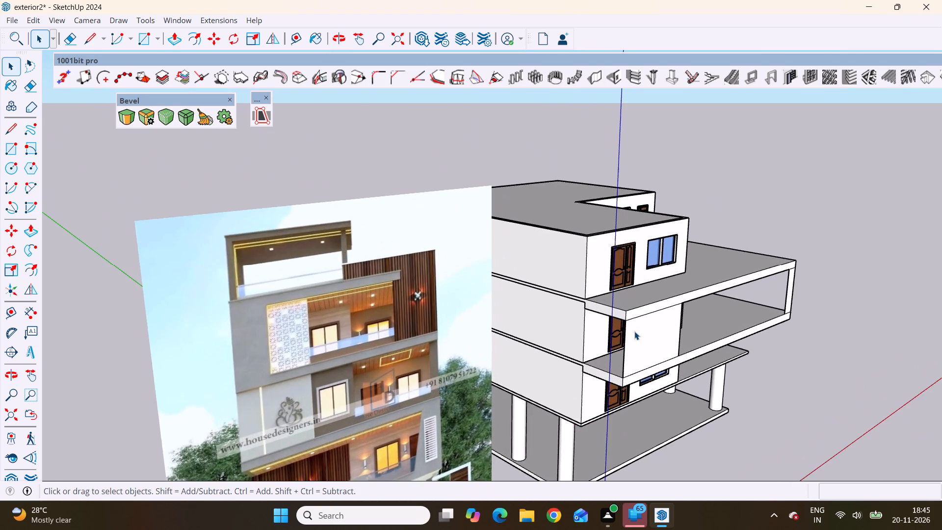
scroll(602, 332, up, 8)
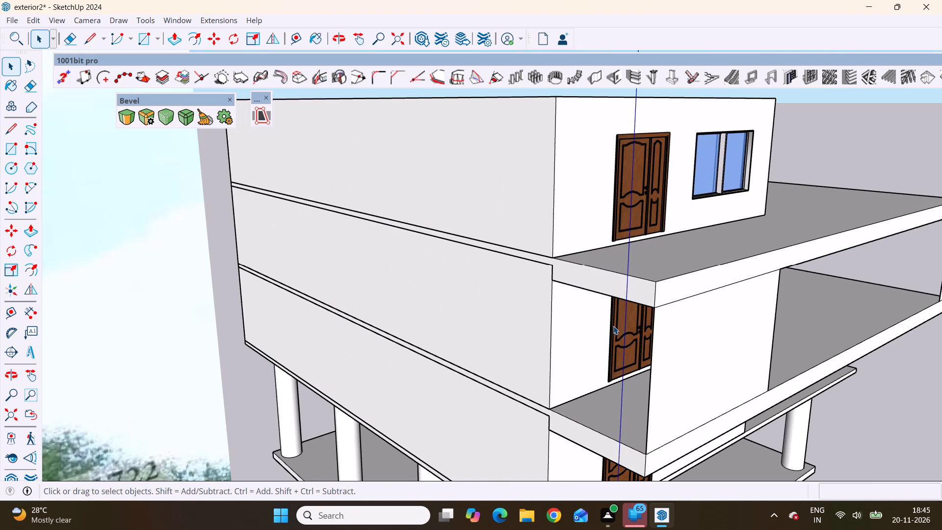
text(rr)
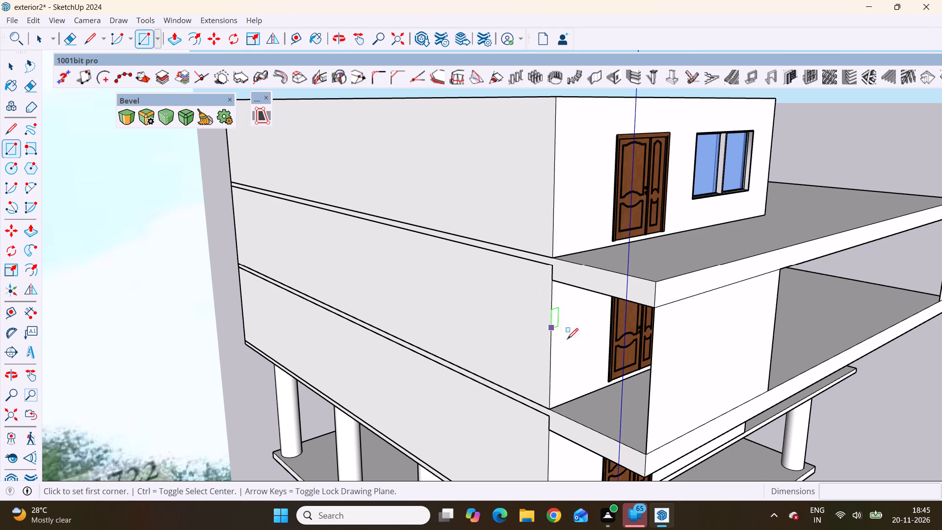
middle_drag(574, 339, 629, 356)
scroll(579, 310, down, 2)
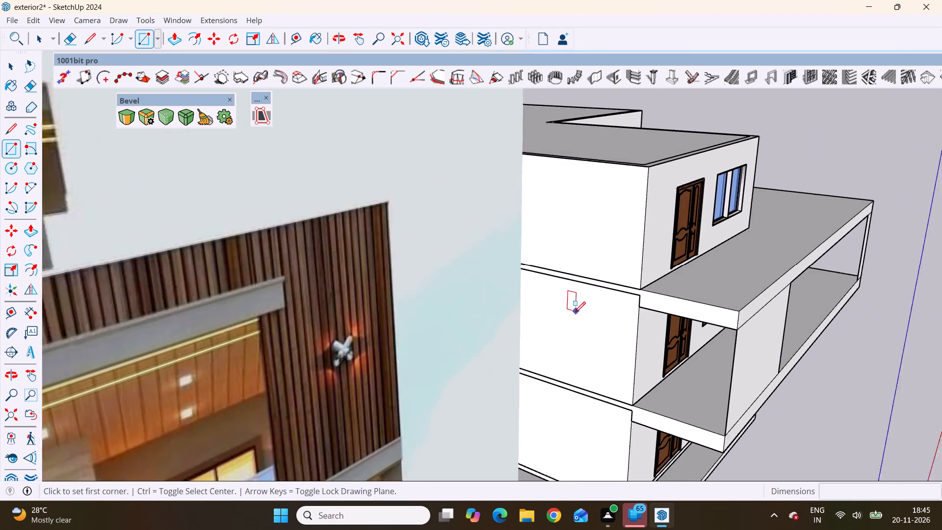
scroll(575, 313, down, 1)
scroll(525, 301, down, 4)
scroll(625, 368, up, 4)
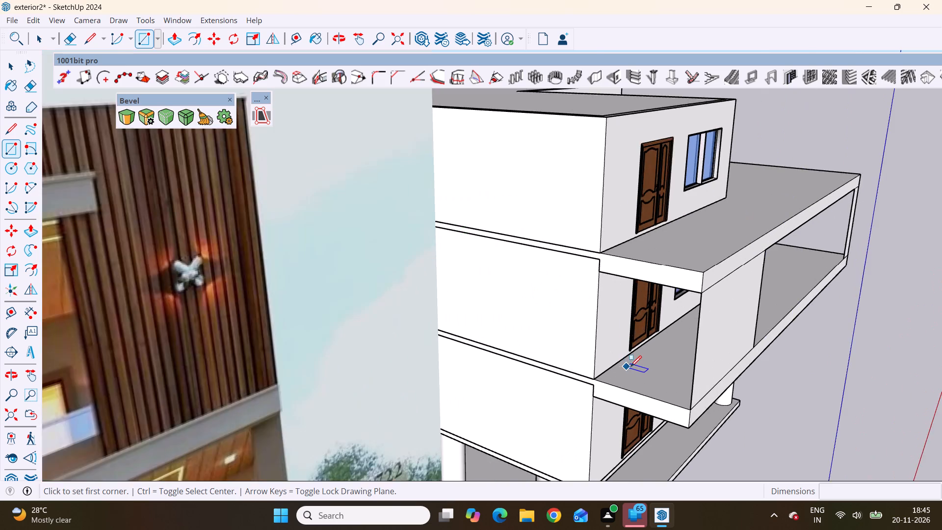
scroll(630, 367, up, 2)
middle_drag(635, 367, 651, 360)
scroll(654, 287, up, 1)
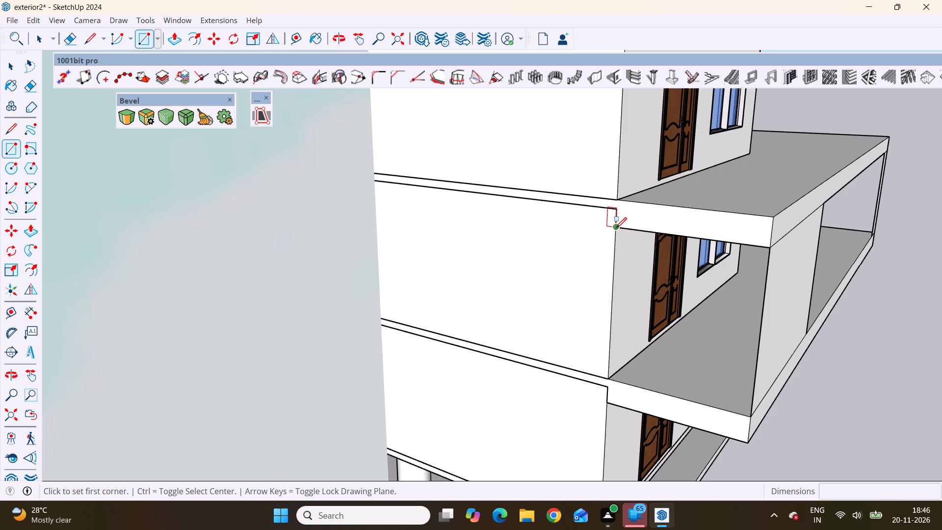
click(616, 228)
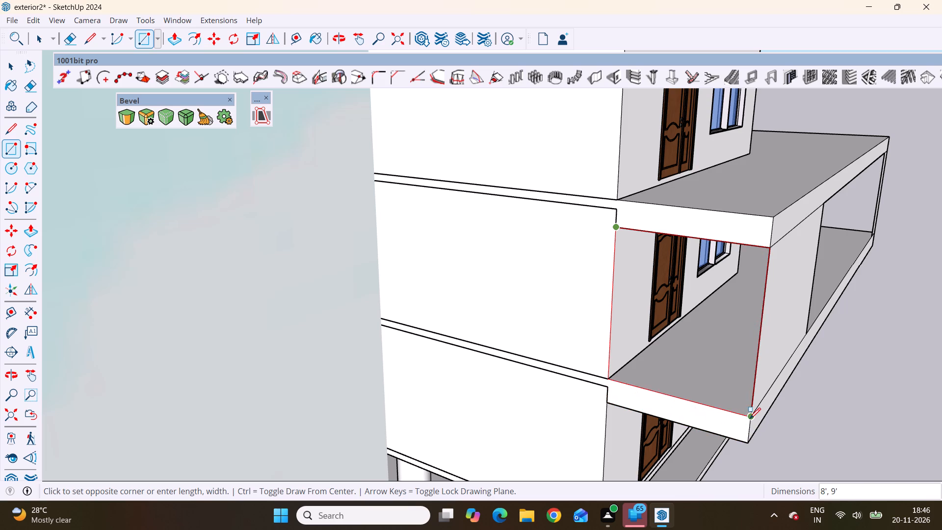
click(750, 417)
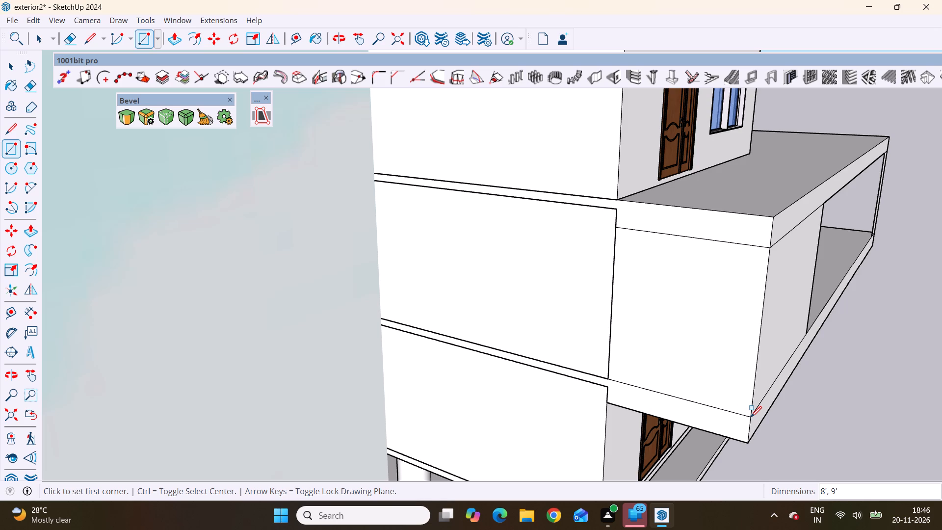
Draw a 9' by 33' 9" rectangle closing the middle floor's long open side behind the end pillar.
scroll(663, 397, down, 12)
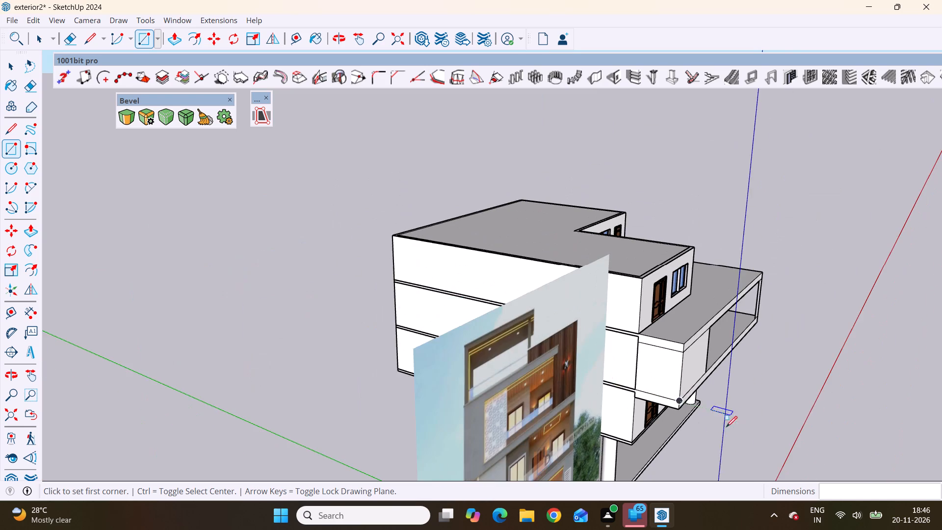
scroll(664, 439, down, 4)
scroll(562, 450, down, 1)
middle_drag(679, 436, 461, 340)
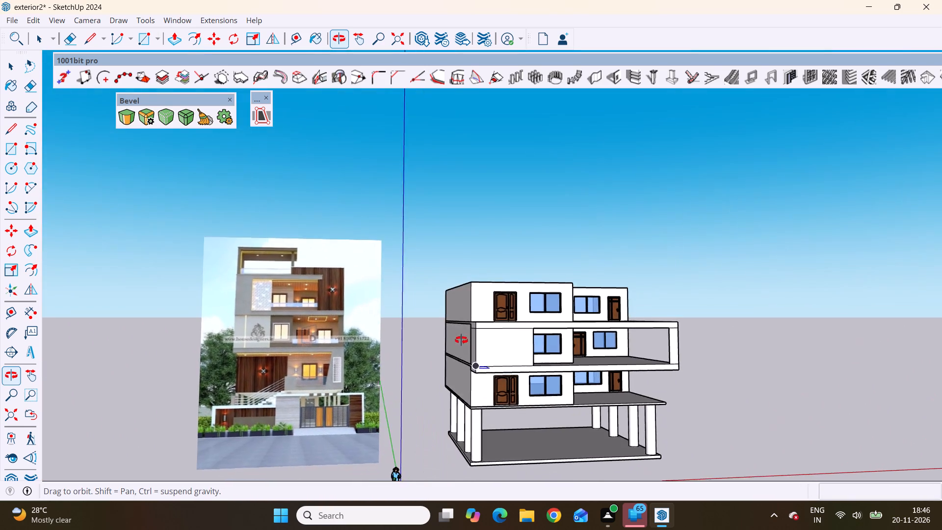
middle_drag(461, 340, 404, 377)
middle_drag(656, 384, 400, 405)
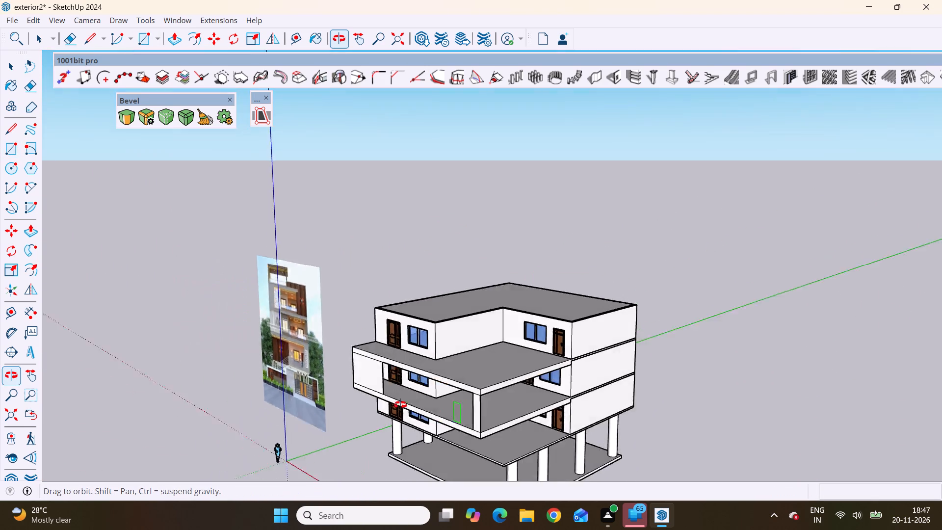
middle_drag(400, 405, 391, 394)
scroll(424, 384, up, 9)
scroll(474, 388, up, 3)
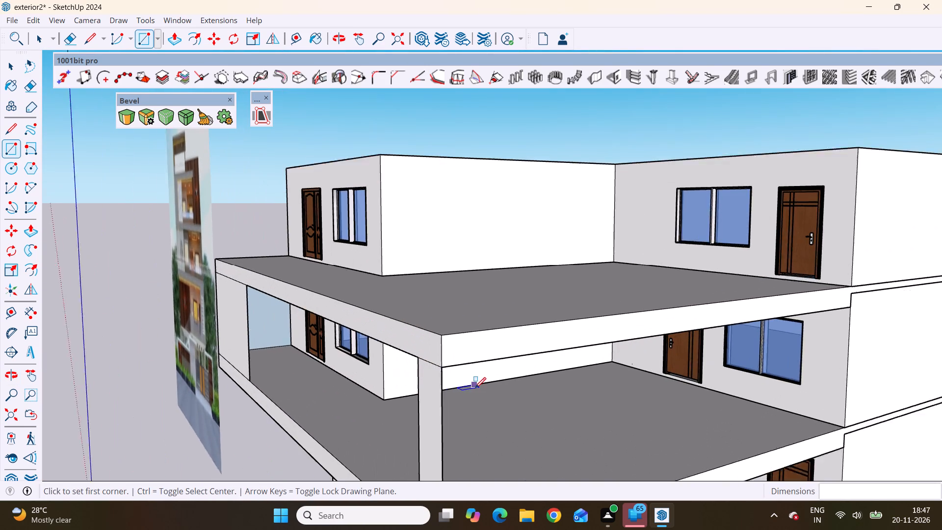
scroll(471, 331, down, 4)
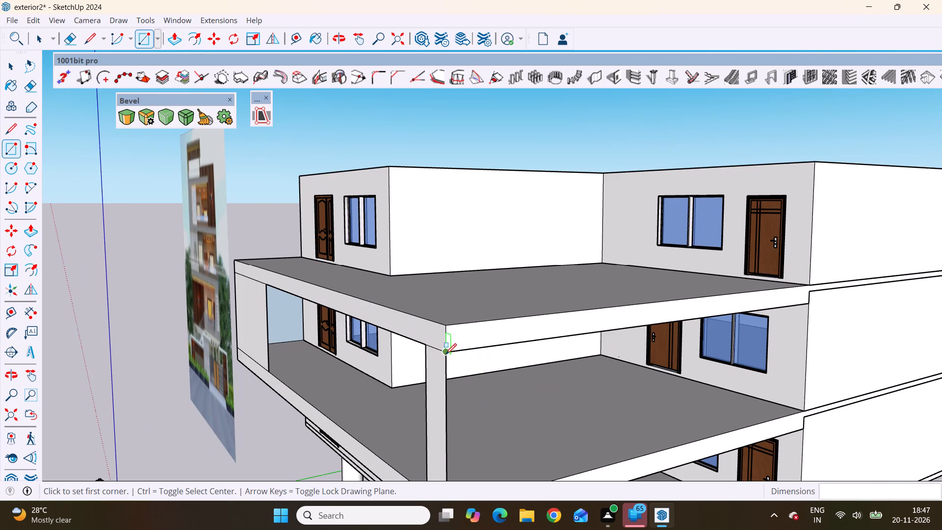
click(445, 354)
scroll(590, 321, down, 5)
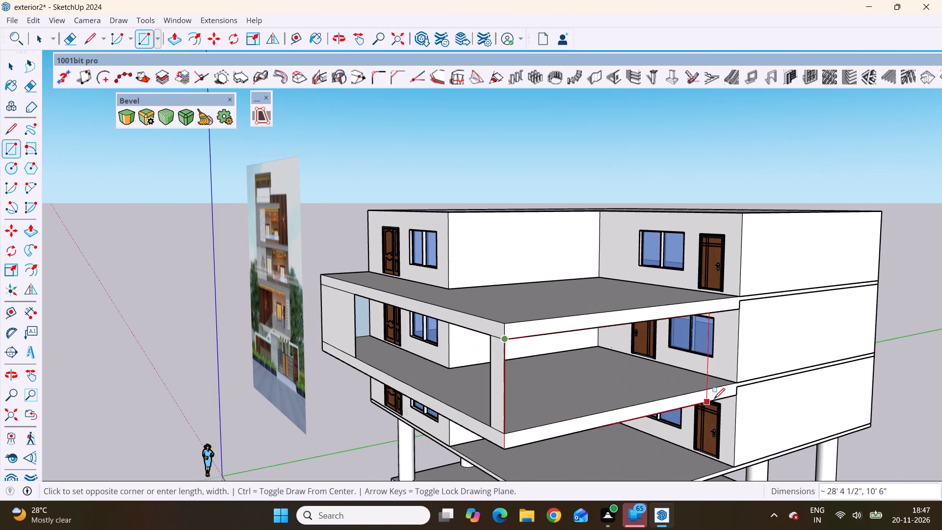
click(736, 380)
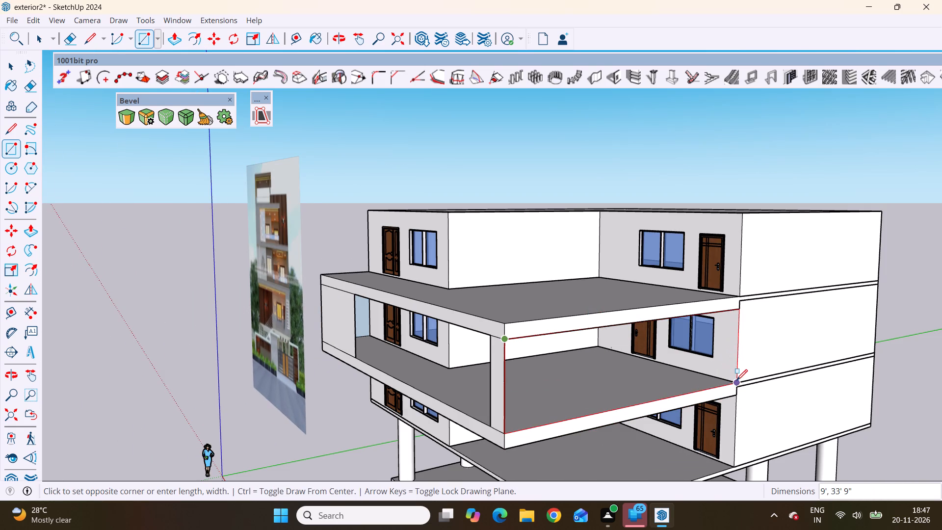
Examine the enclosed middle floor and the top floor's roof against the reference facade image.
scroll(621, 379, down, 7)
middle_drag(551, 414, 797, 386)
scroll(797, 387, up, 1)
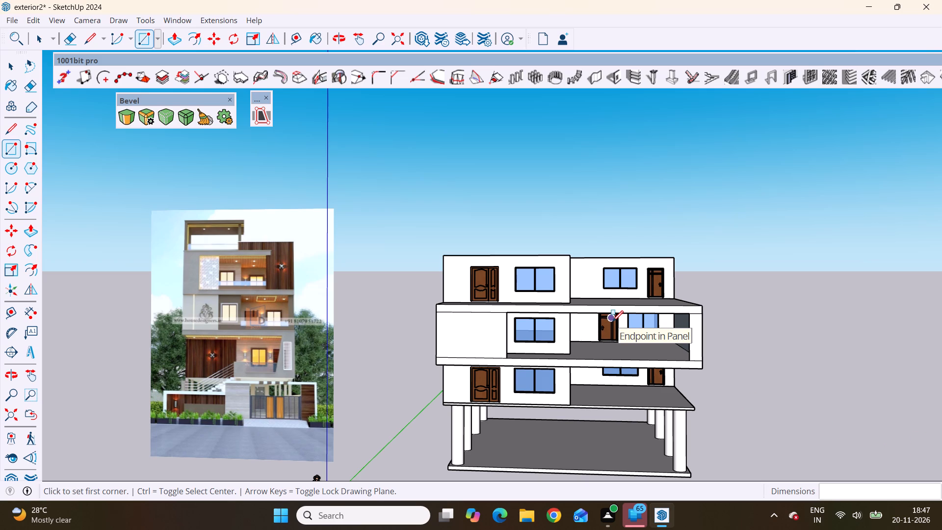
scroll(599, 318, down, 2)
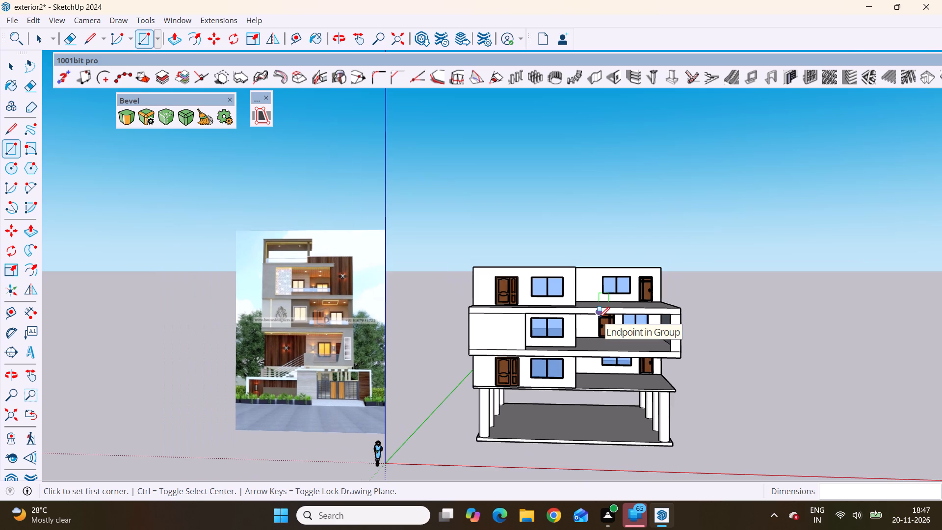
middle_drag(599, 318, 585, 414)
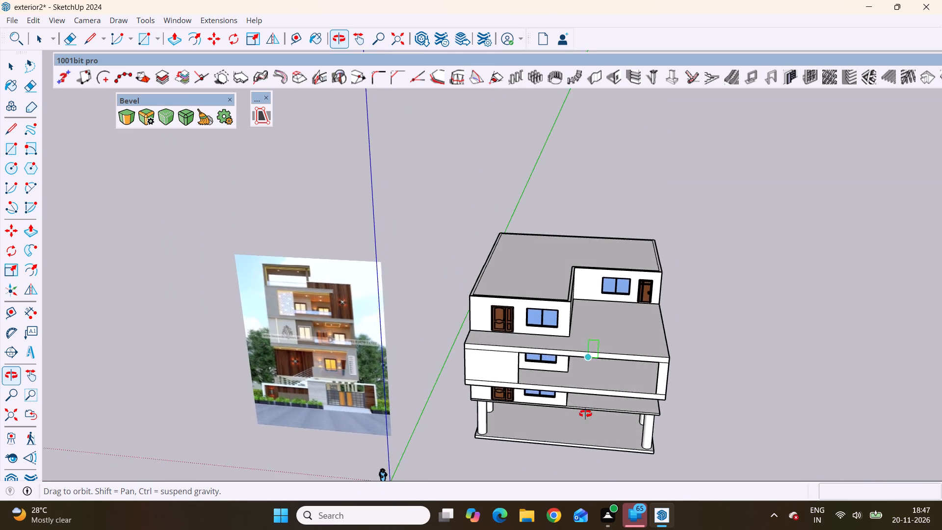
middle_drag(585, 414, 634, 375)
scroll(562, 279, up, 9)
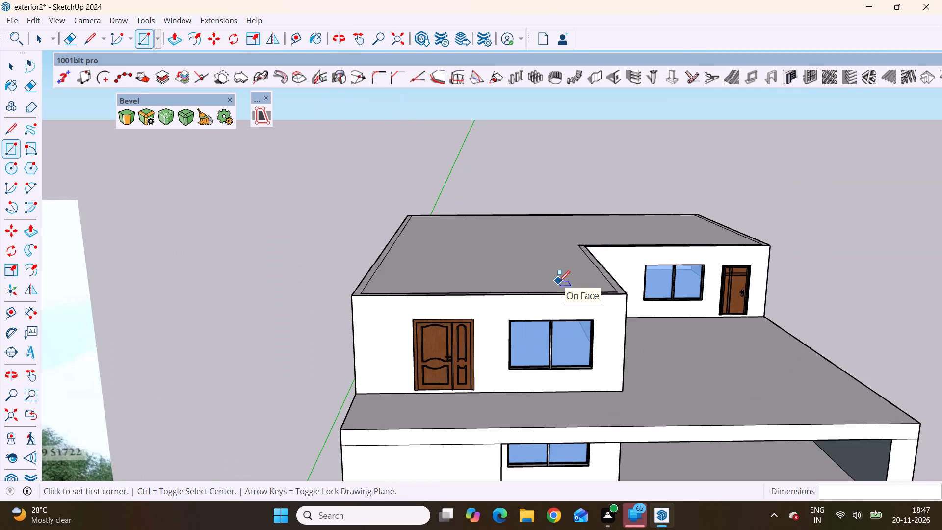
scroll(559, 282, down, 10)
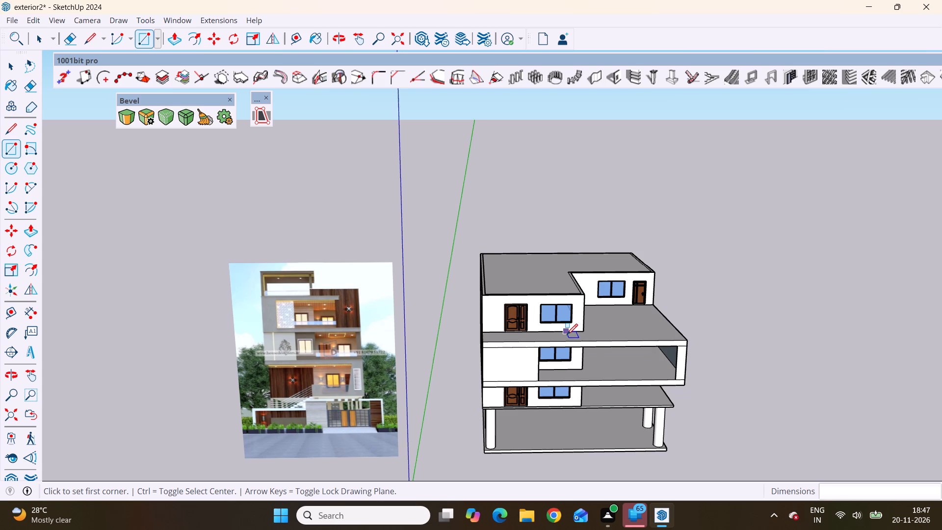
Push/Pull the top floor's L-shaped roof face up by 6" to form a roof slab.
key(space)
middle_drag(582, 274, 574, 381)
click(541, 296)
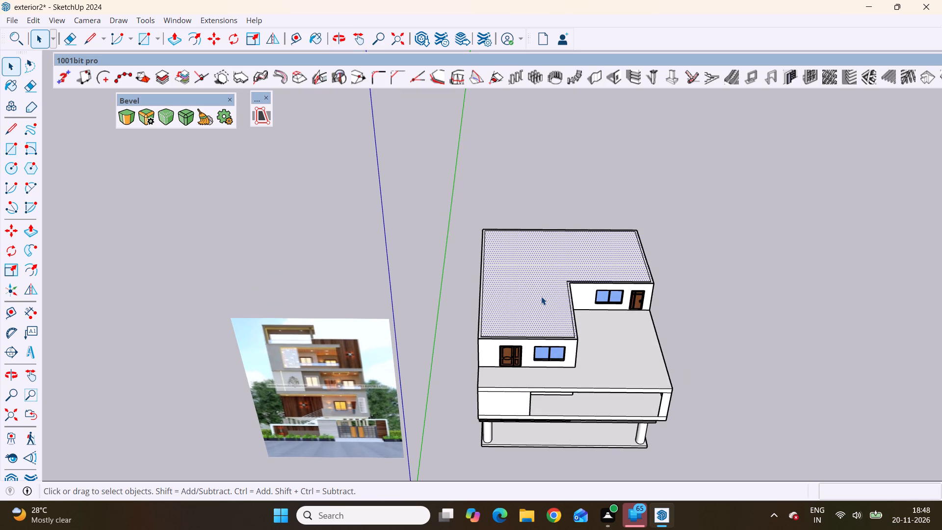
double_click(541, 296)
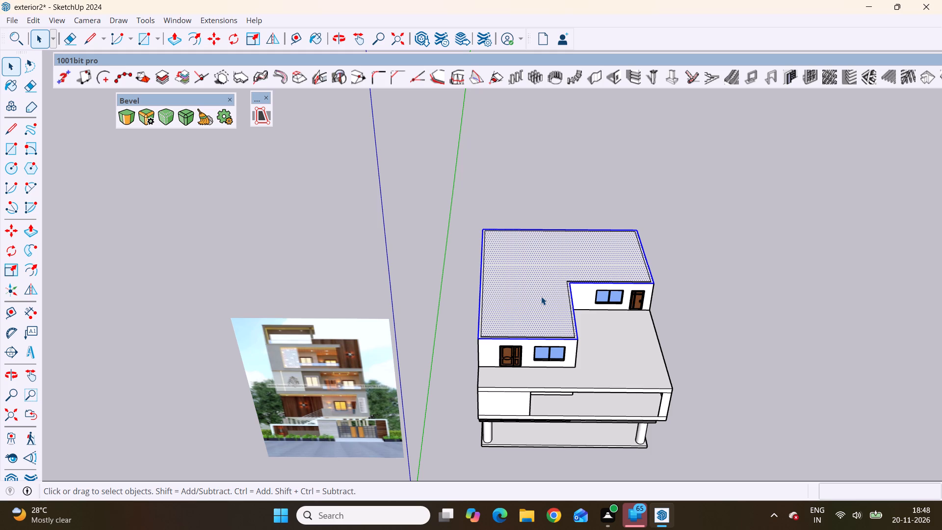
key(p)
click(541, 296)
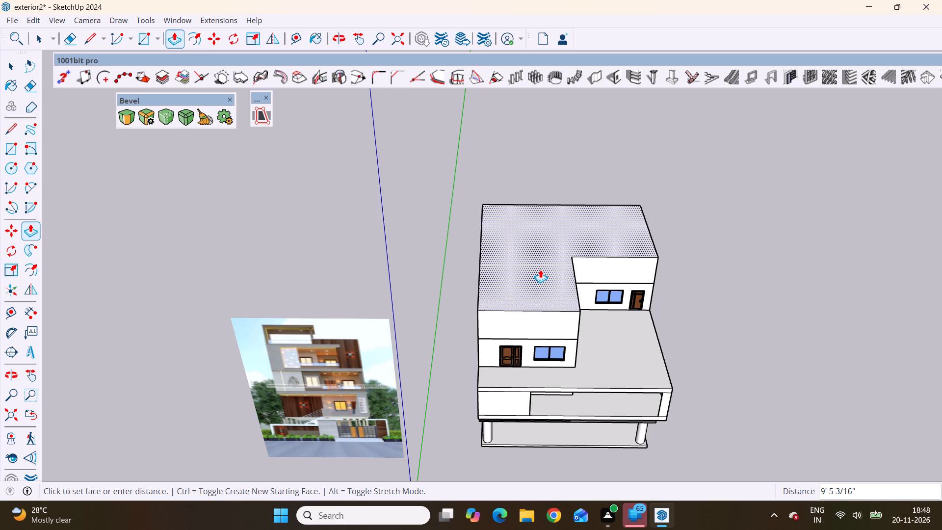
key(6)
key(shift+quotedbl)
key(Return)
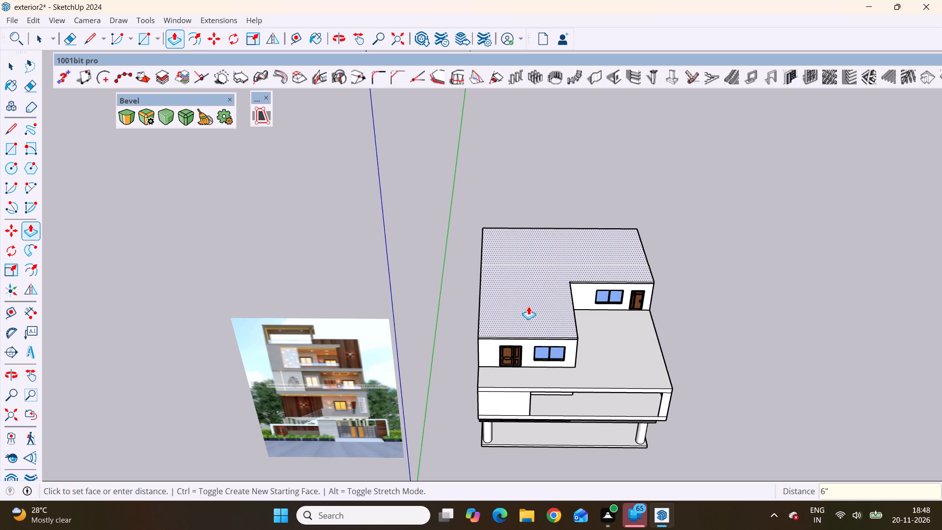
Select the front edge face of the roof slab above the top floor's double door and window.
scroll(525, 321, down, 4)
middle_drag(538, 344, 546, 233)
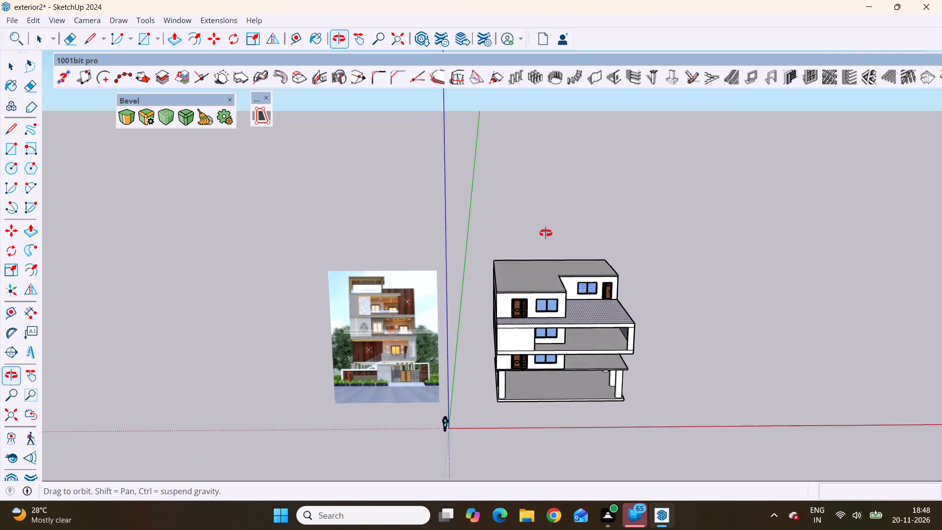
middle_drag(546, 233, 546, 215)
scroll(530, 263, up, 8)
scroll(564, 248, down, 1)
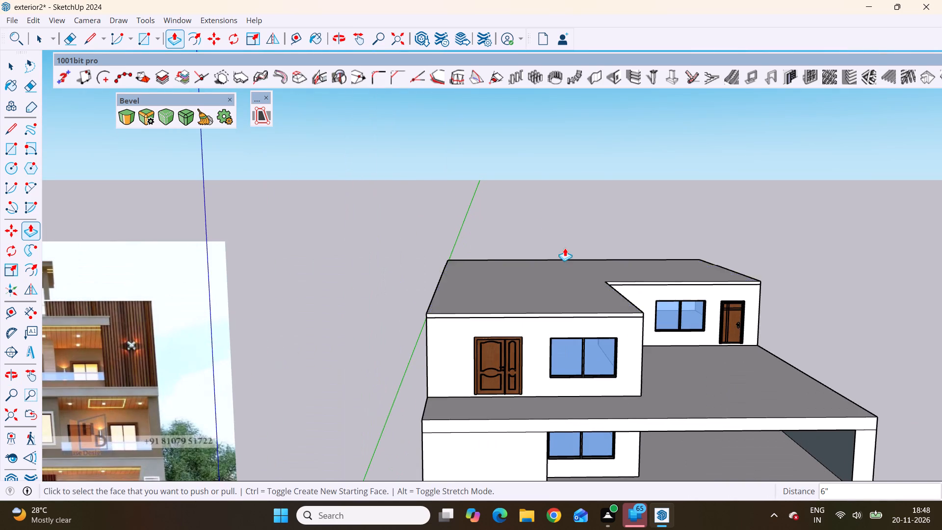
scroll(565, 248, down, 5)
scroll(556, 302, up, 2)
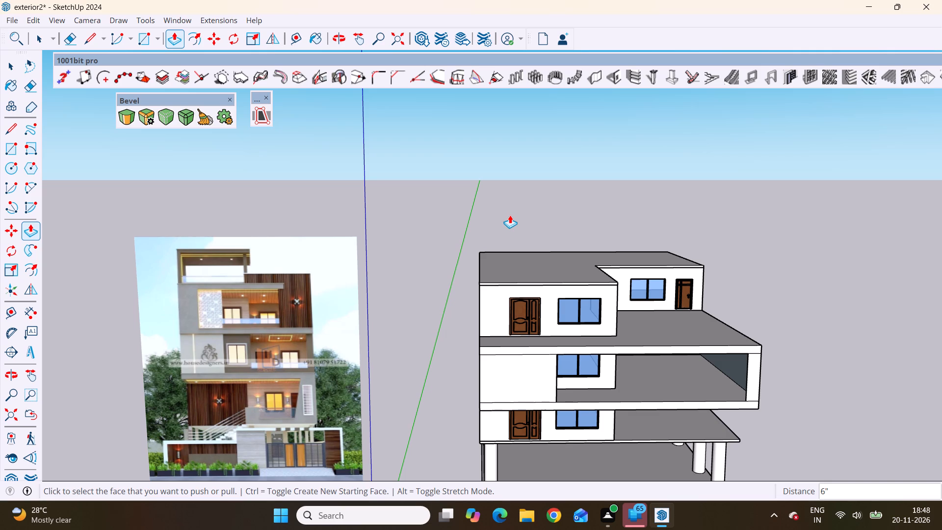
key(space)
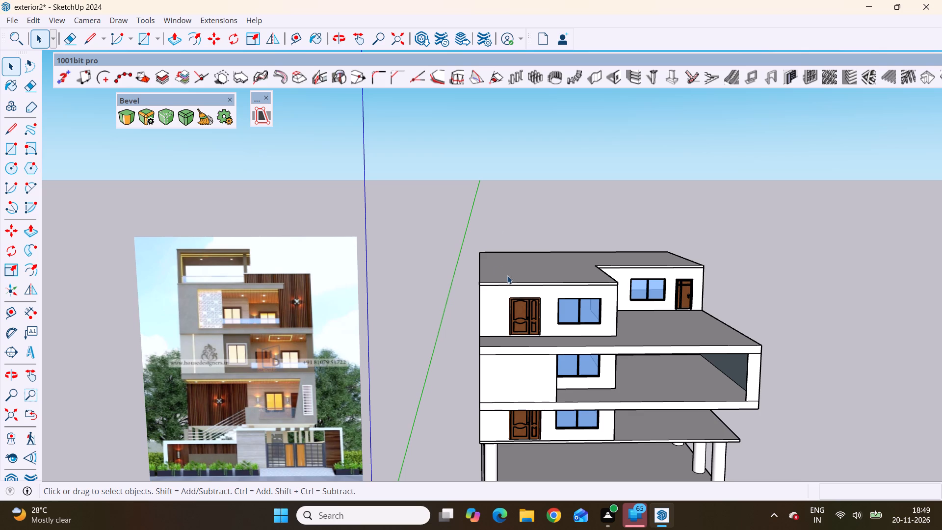
scroll(493, 280, up, 9)
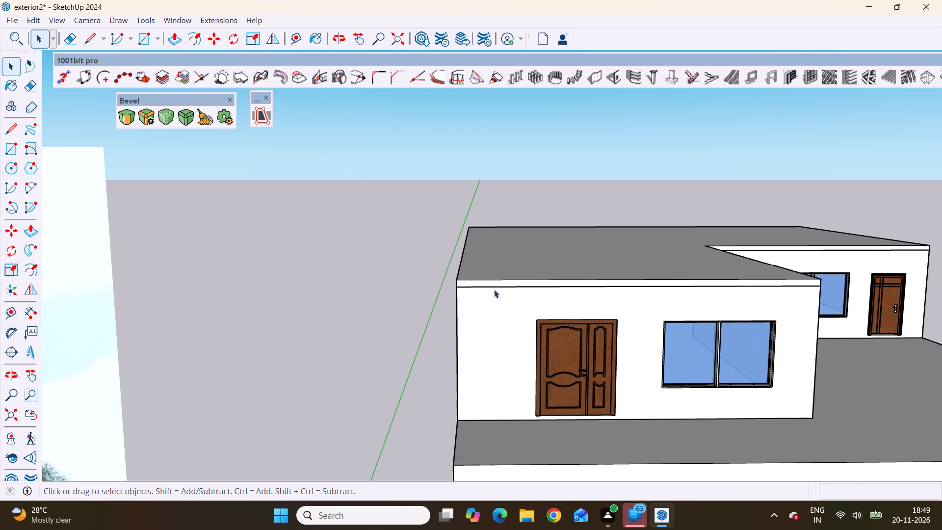
click(492, 284)
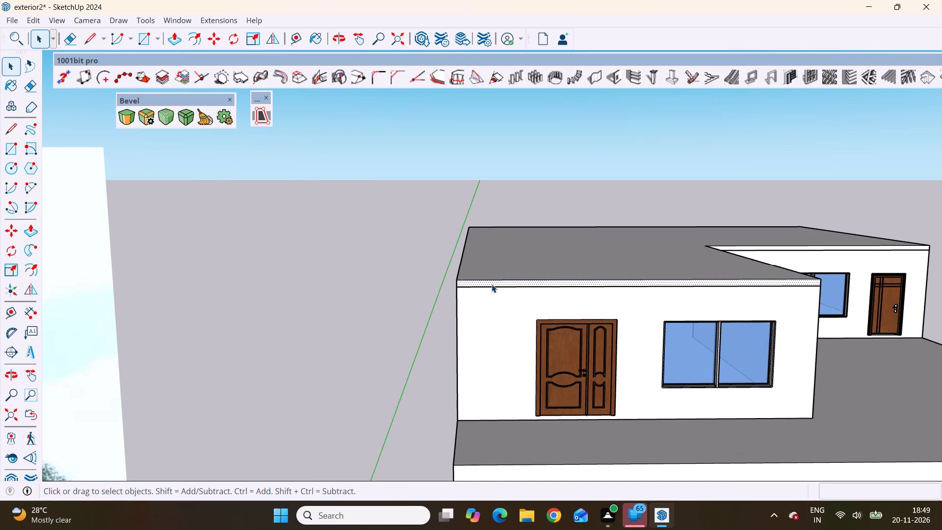
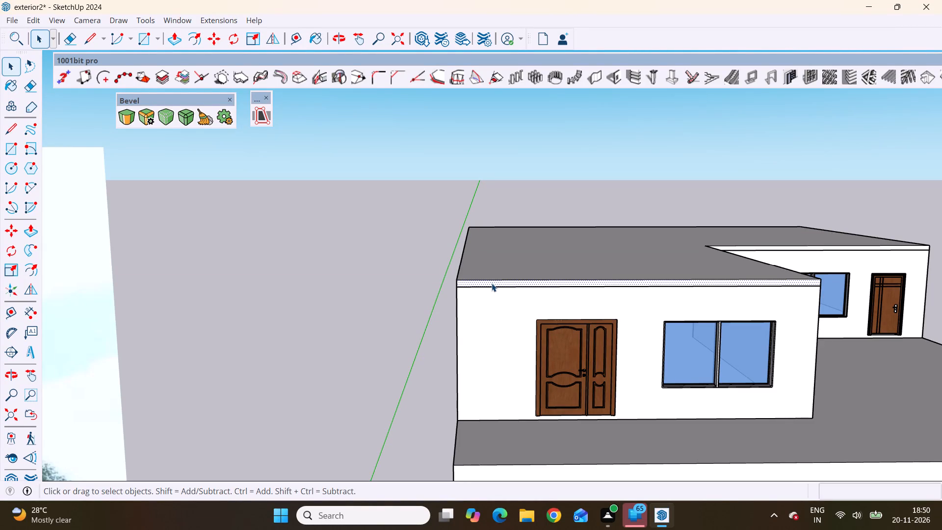
Push/Pull the front edge face of the roof slab above the top floor's double door and window.
scroll(709, 297, up, 4)
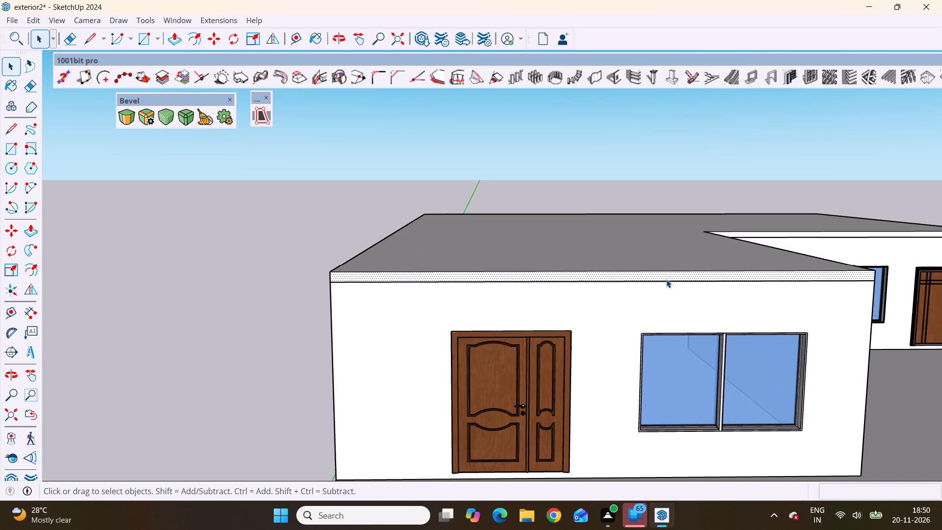
key(p)
scroll(664, 279, up, 4)
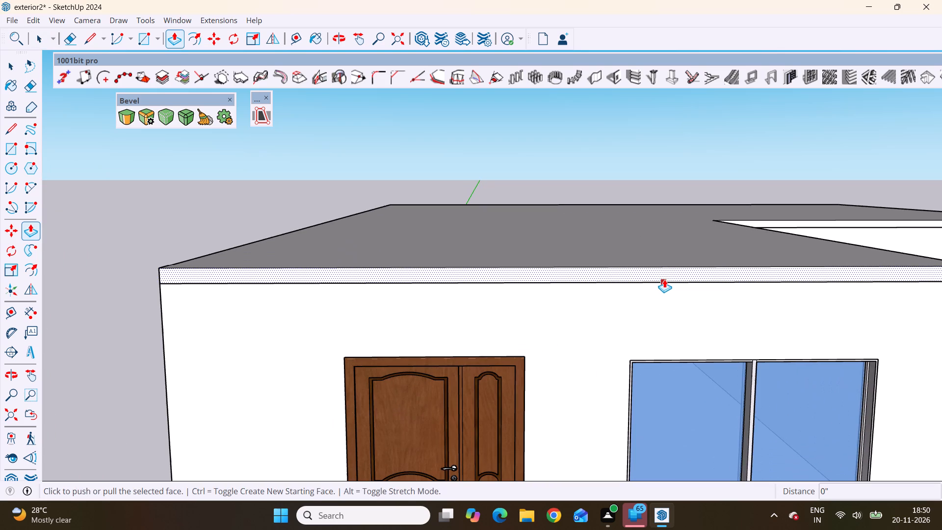
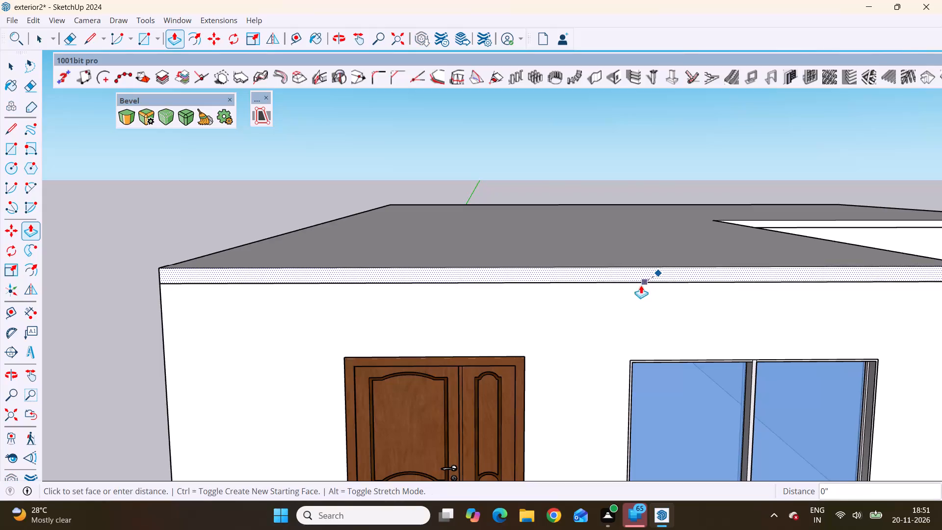
Extend the top roof slab's front edge 8' outward, in line with the front corner of the floor slab below.
scroll(646, 304, down, 1)
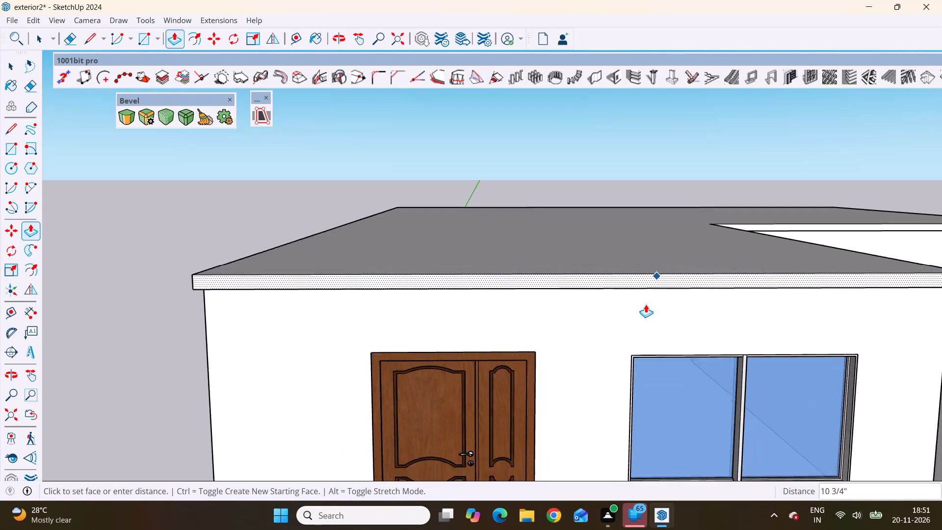
scroll(646, 304, down, 13)
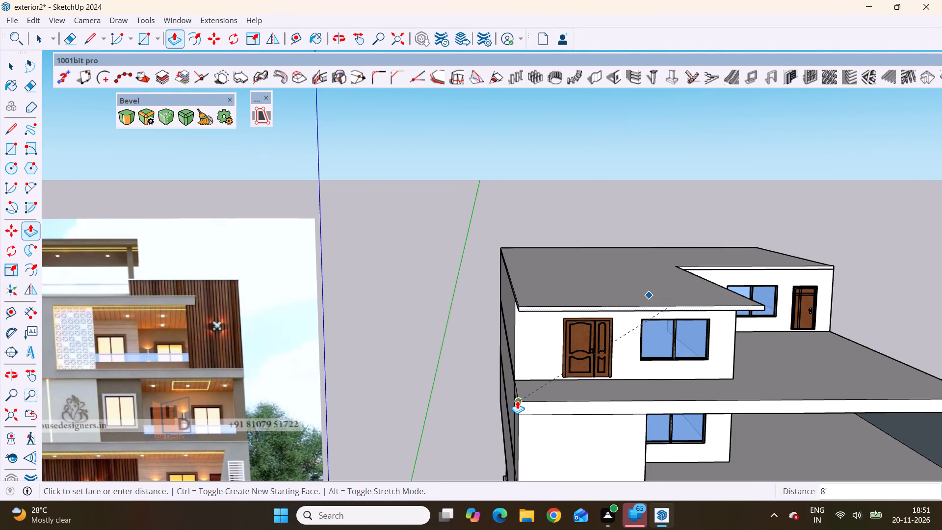
click(517, 402)
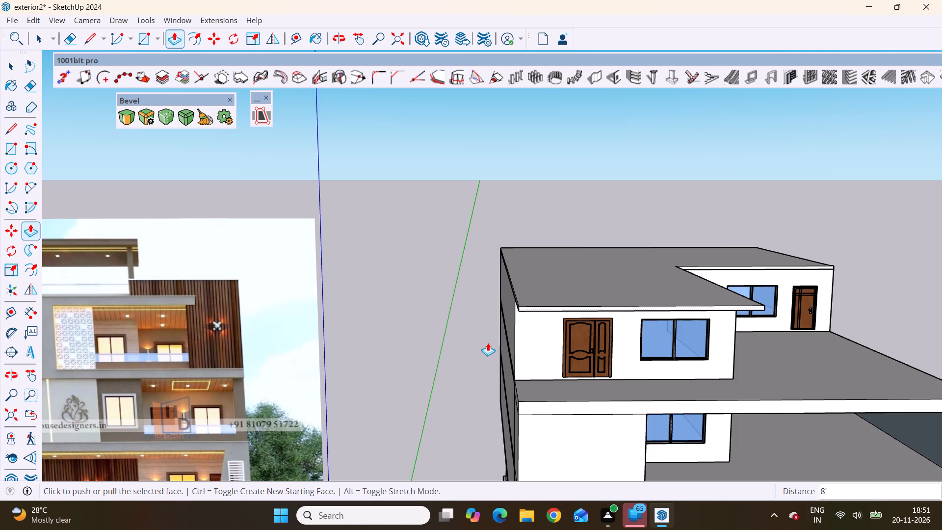
Push/Pull the roof slab's inner side edge face outward over the open terrace in front of the recessed window and single door.
scroll(307, 371, down, 7)
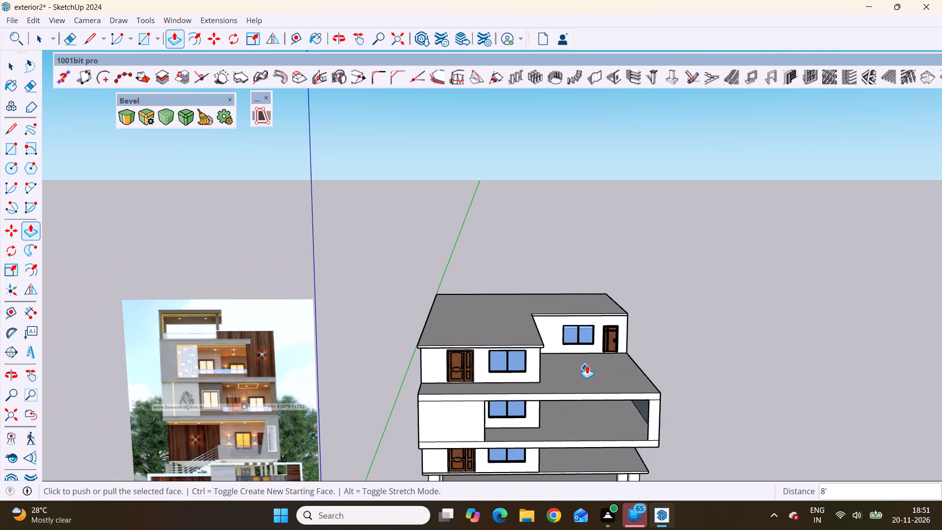
scroll(587, 365, up, 5)
scroll(602, 346, down, 4)
scroll(593, 350, up, 4)
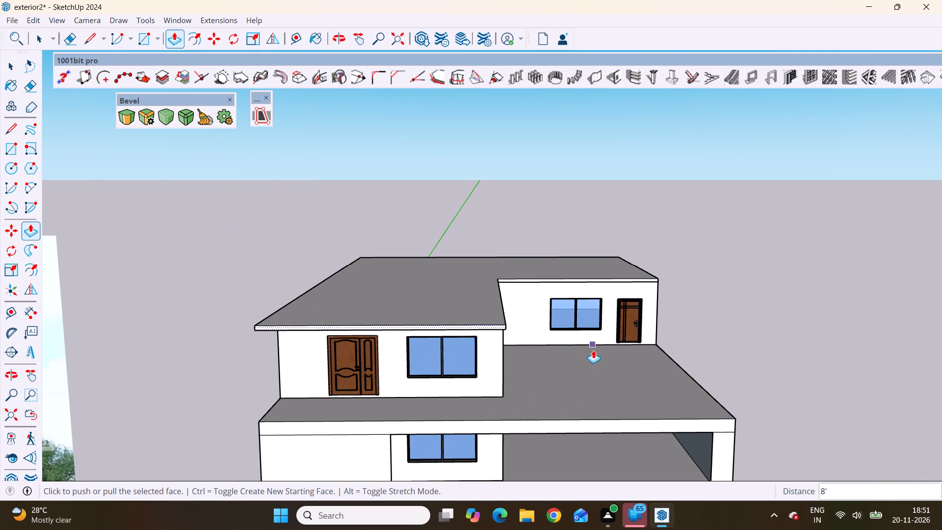
scroll(590, 285, up, 7)
key(space)
scroll(589, 285, up, 4)
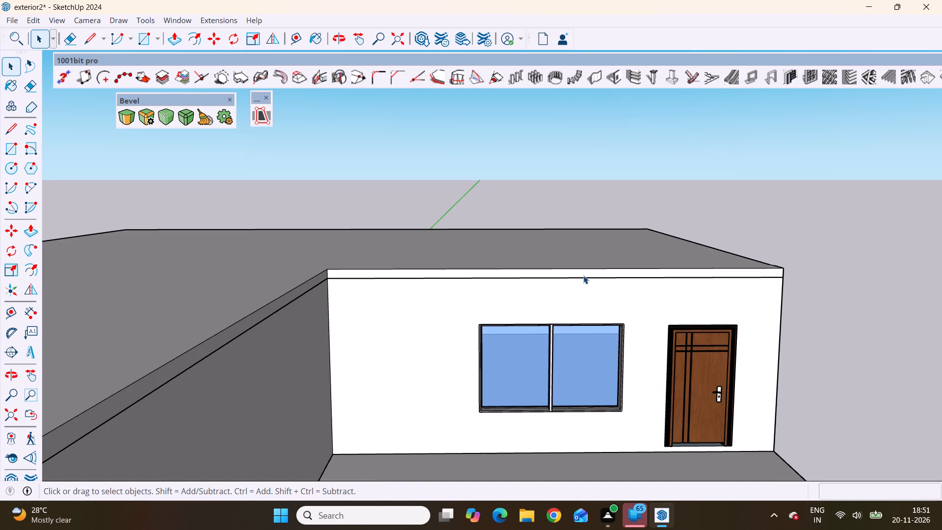
scroll(591, 271, down, 4)
scroll(339, 348, up, 2)
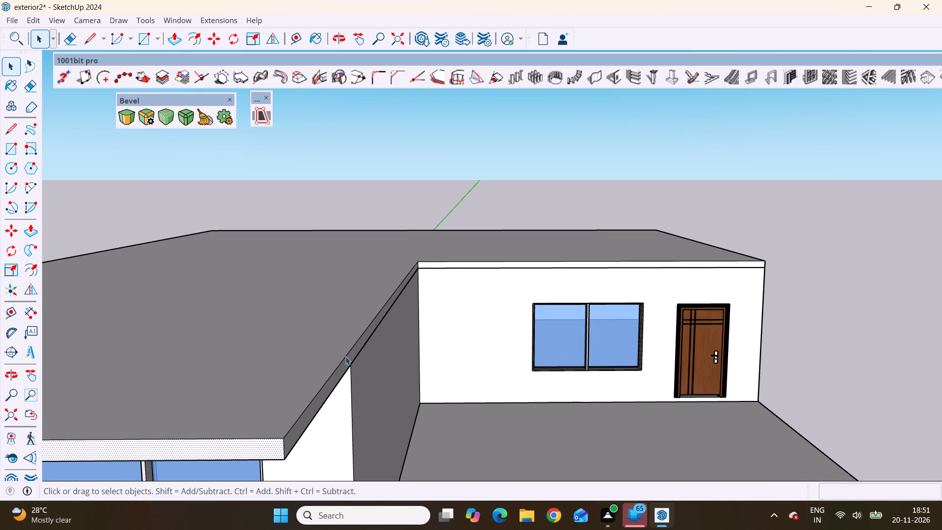
click(349, 359)
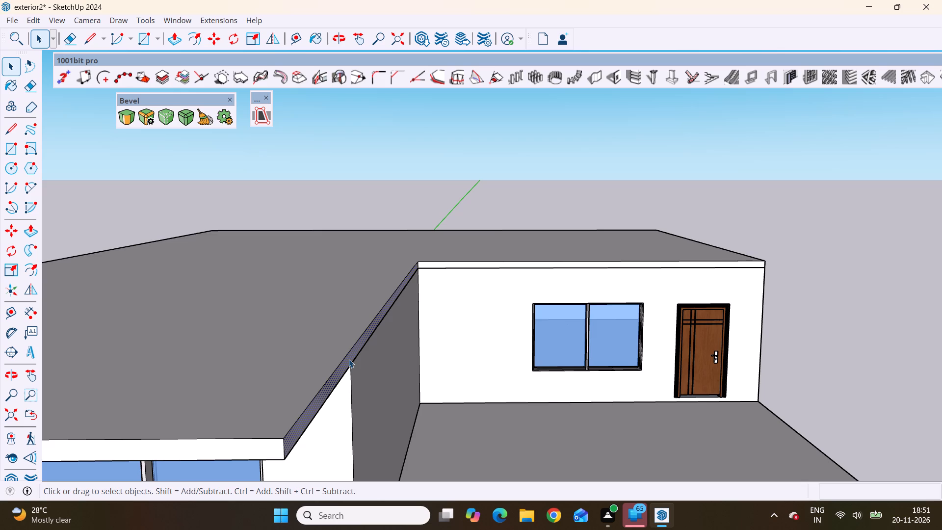
key(p)
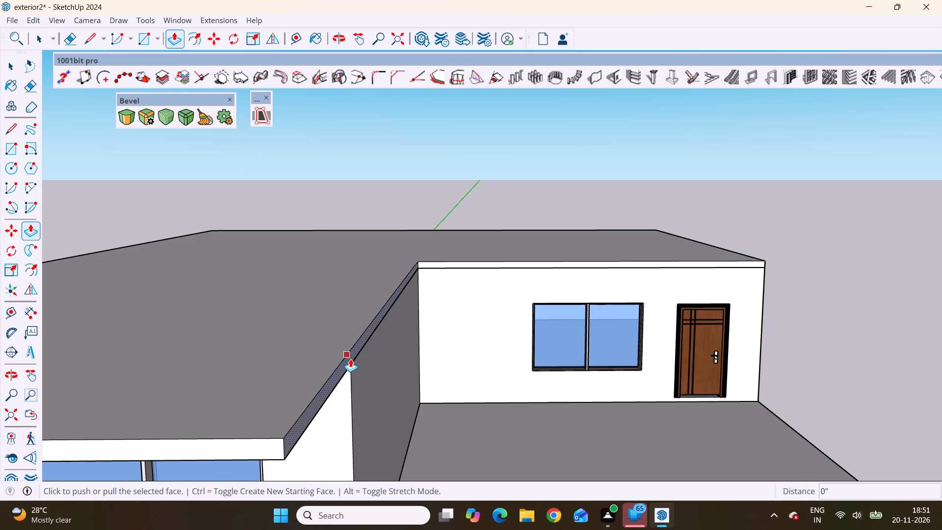
scroll(342, 365, up, 6)
click(343, 376)
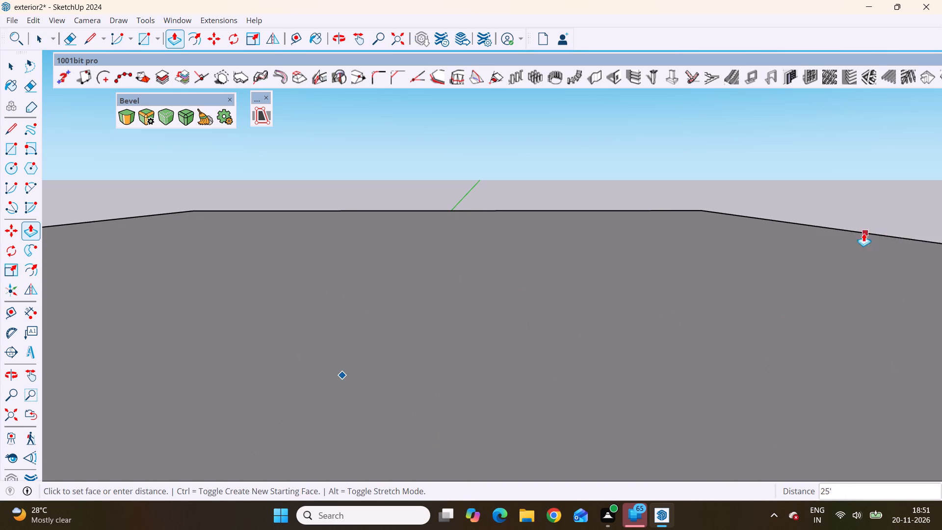
scroll(556, 238, down, 11)
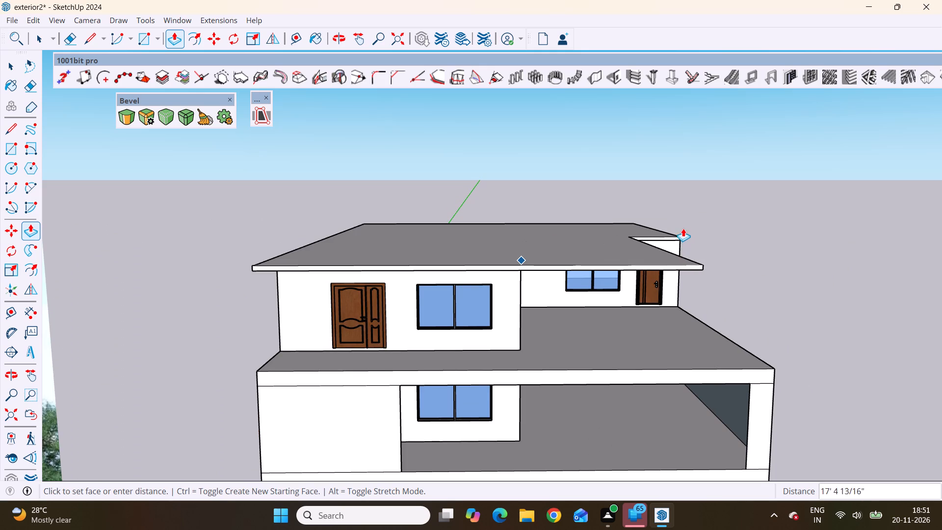
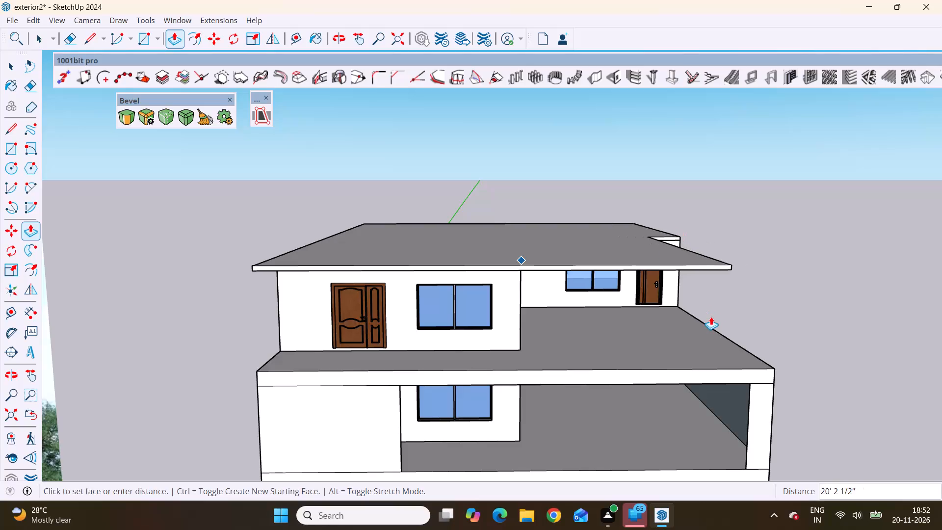
Extend the top roof slab's side edge 25' over the terrace, in line with the outer corner of the rear side wall.
scroll(698, 310, down, 4)
middle_drag(724, 296, 611, 353)
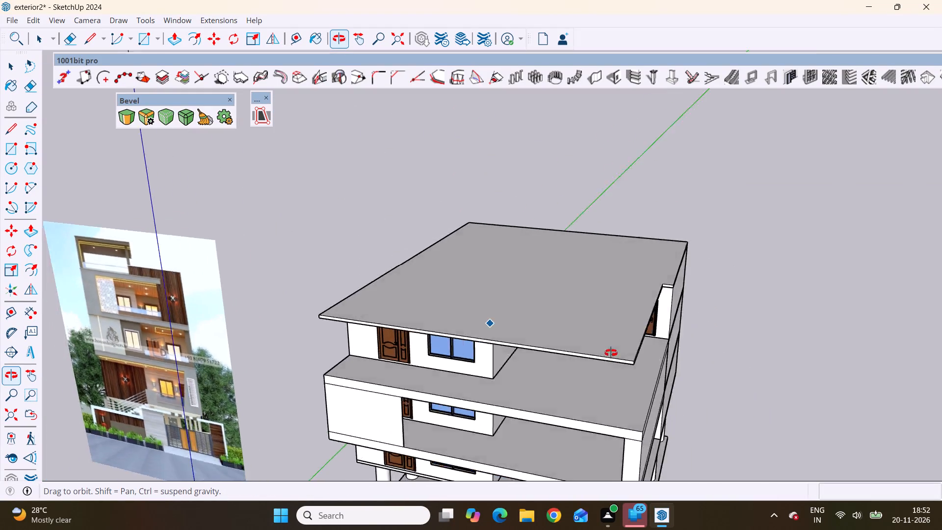
middle_drag(611, 353, 554, 368)
scroll(554, 368, up, 1)
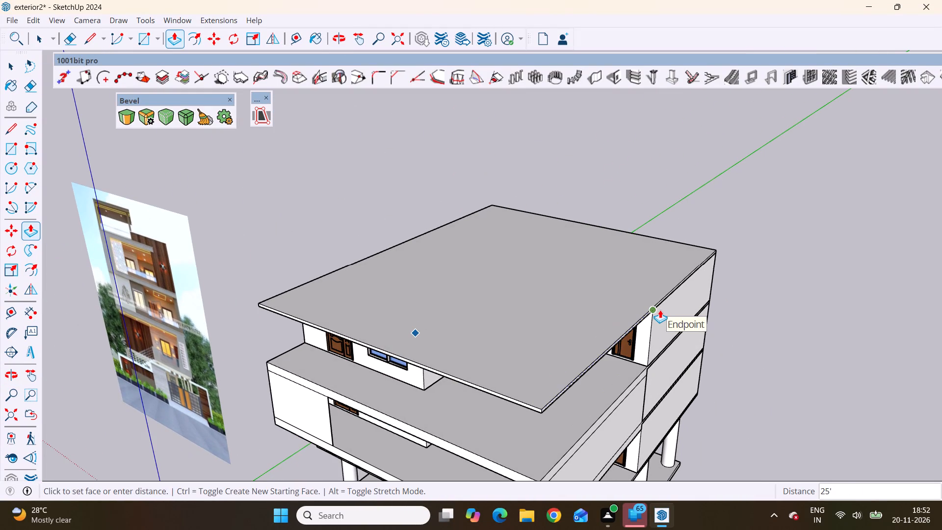
click(660, 309)
Examine the extended roof slab and compare the building's upper floors with the reference facade image.
scroll(584, 317, down, 5)
middle_drag(533, 452, 710, 269)
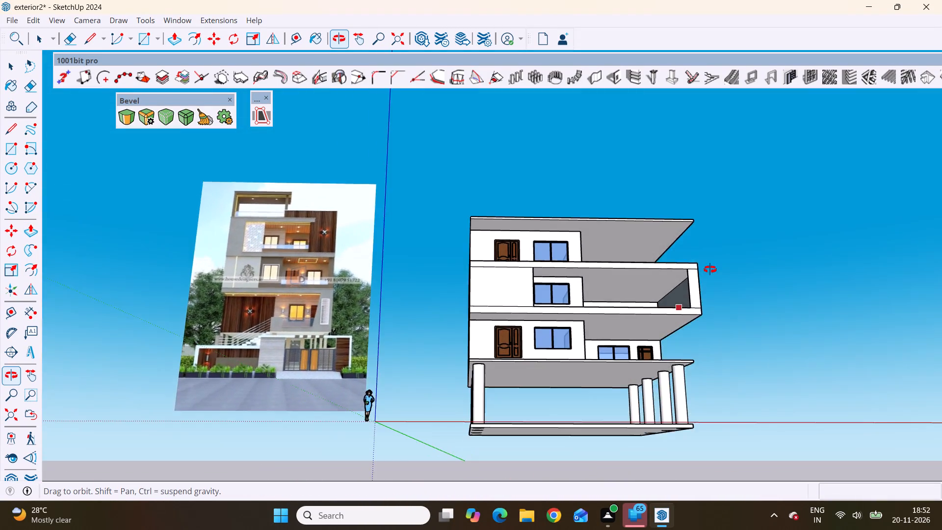
middle_drag(710, 269, 670, 342)
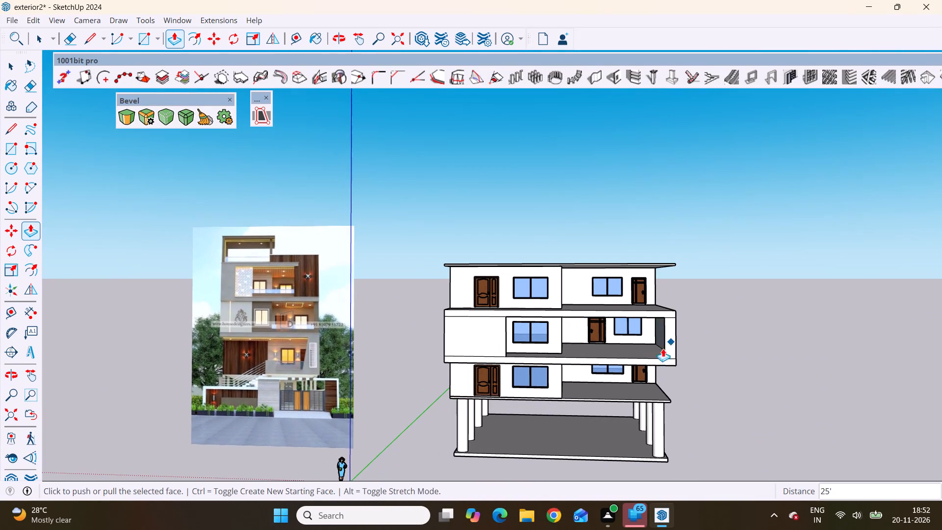
key(space)
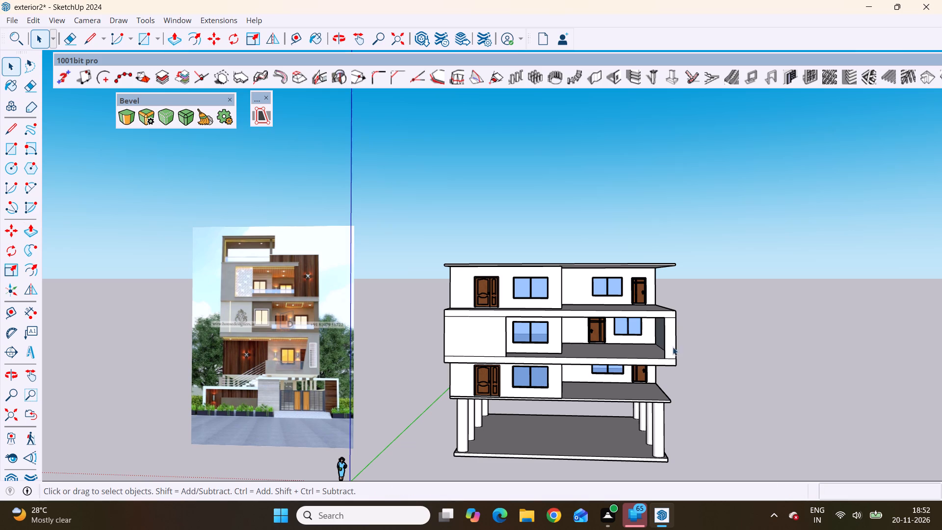
scroll(235, 280, up, 6)
middle_drag(314, 313, 325, 369)
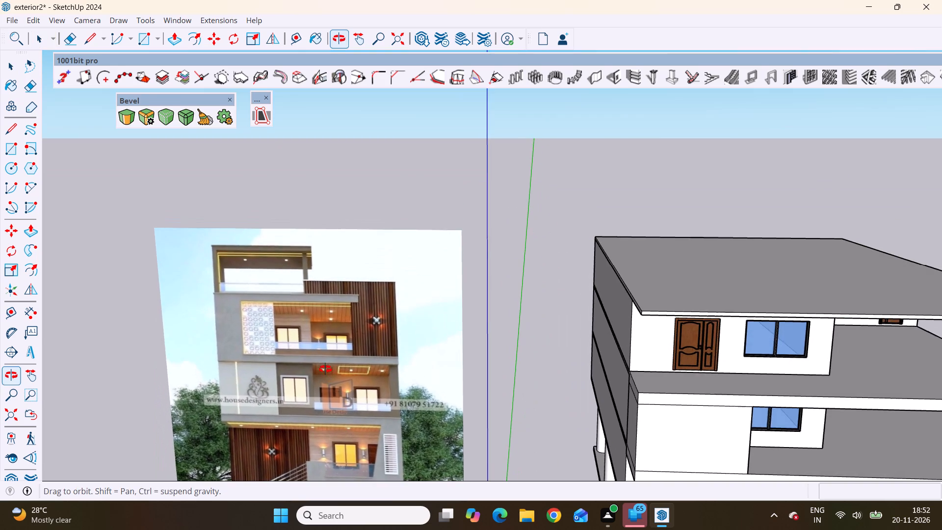
middle_drag(325, 369, 325, 370)
scroll(332, 356, up, 3)
scroll(378, 318, down, 7)
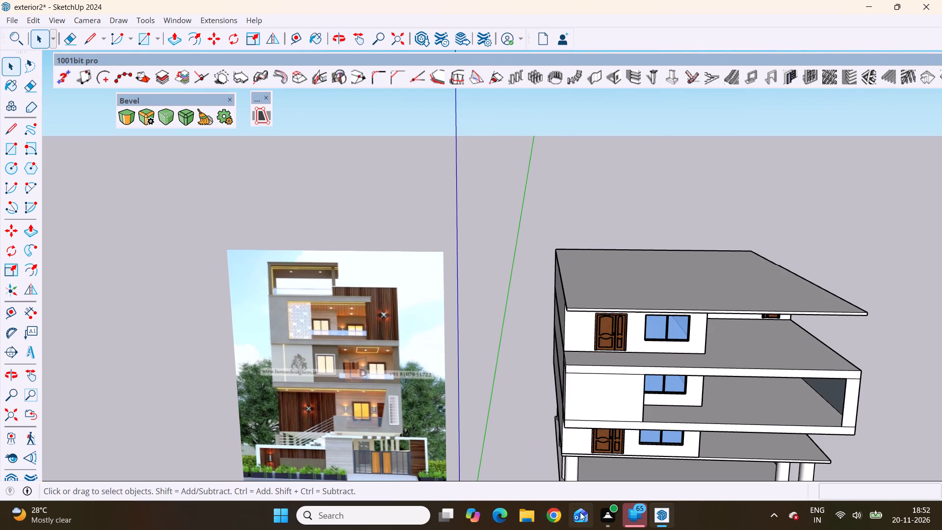
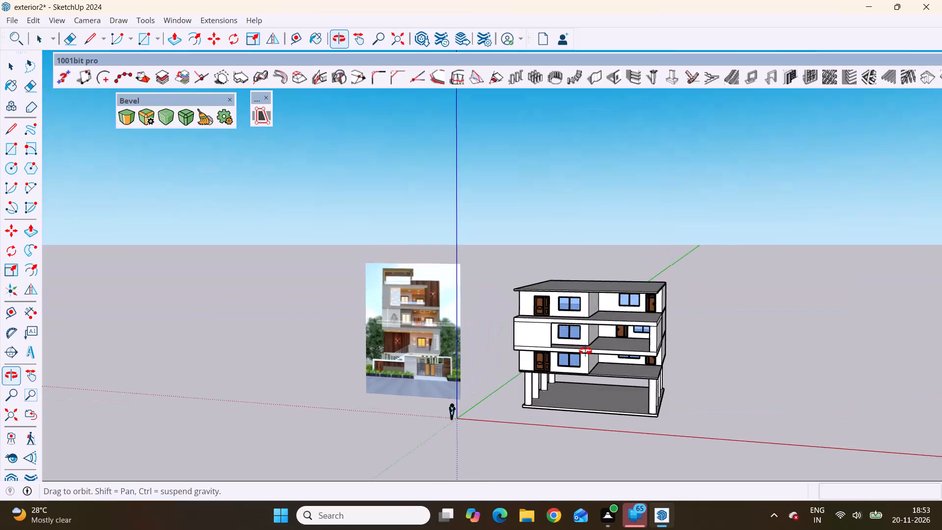
Examine the building's upper floors and top roof slab against the reference facade image.
scroll(585, 351, up, 6)
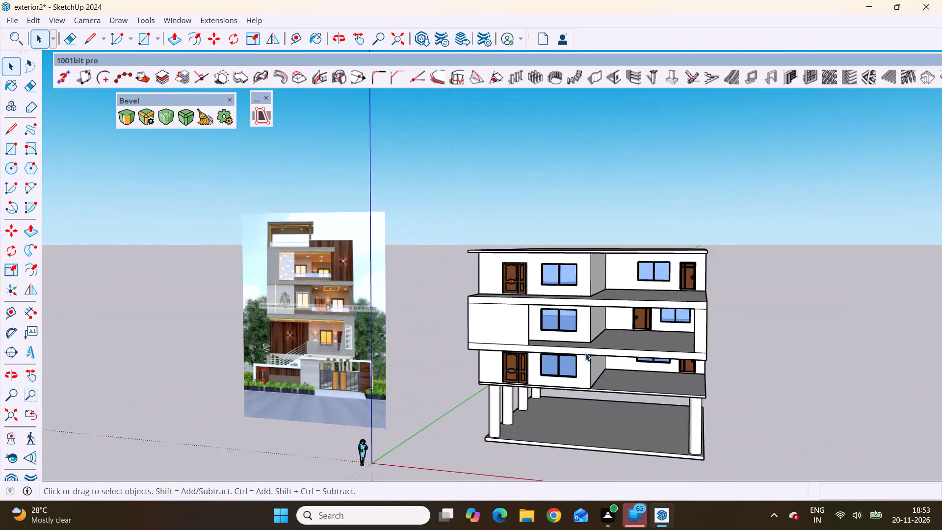
scroll(585, 353, up, 1)
scroll(585, 356, down, 5)
middle_drag(731, 469, 773, 462)
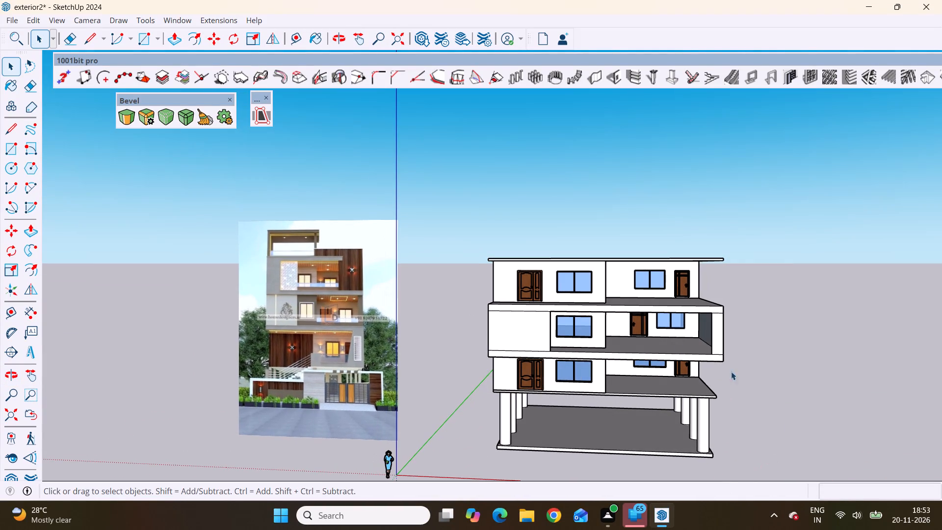
scroll(654, 328, up, 2)
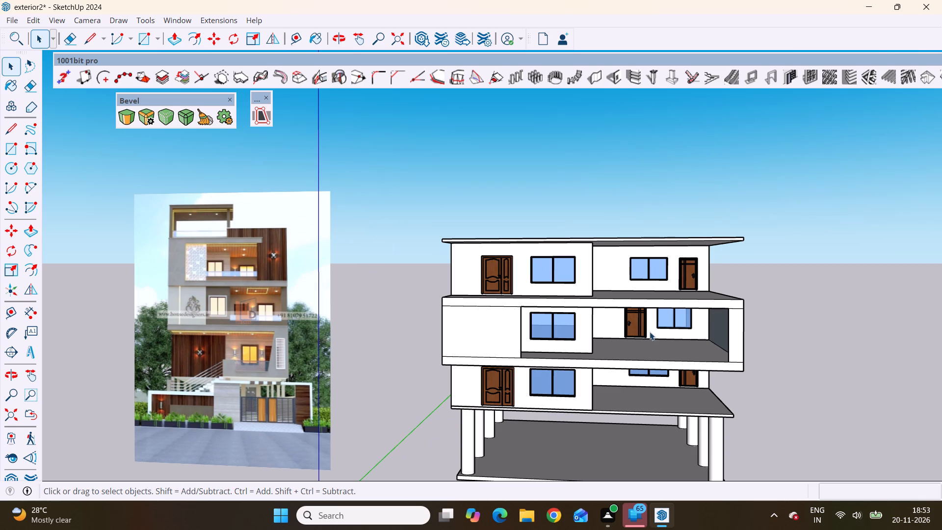
scroll(647, 266, up, 1)
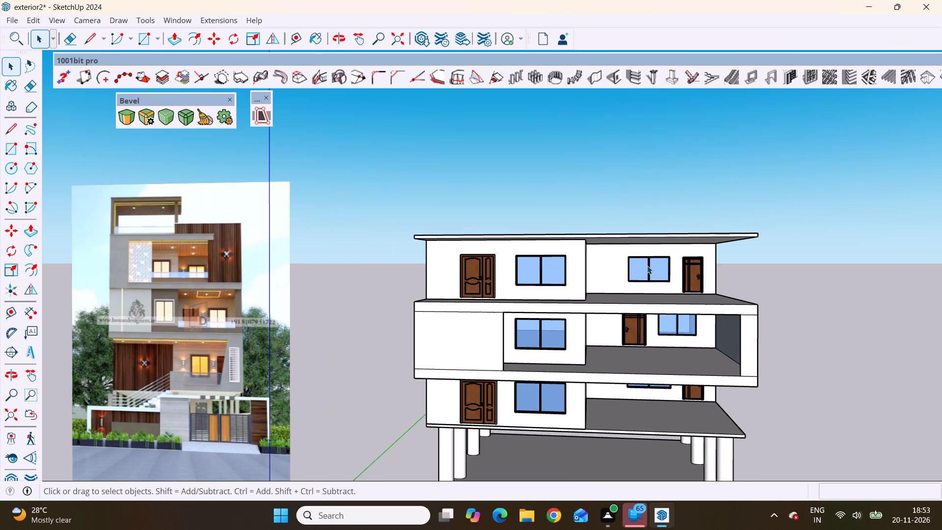
scroll(647, 265, up, 1)
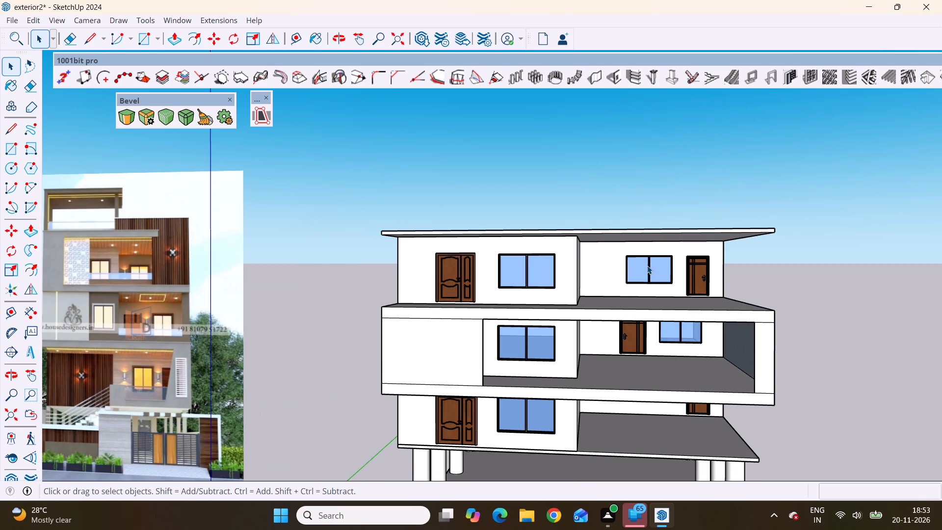
scroll(647, 265, down, 2)
Draw a 26' 6" by 8' rectangle on the top roof slab's underside, from its outer front corner to the front wall's inner corner.
middle_drag(656, 267, 717, 205)
scroll(630, 209, up, 2)
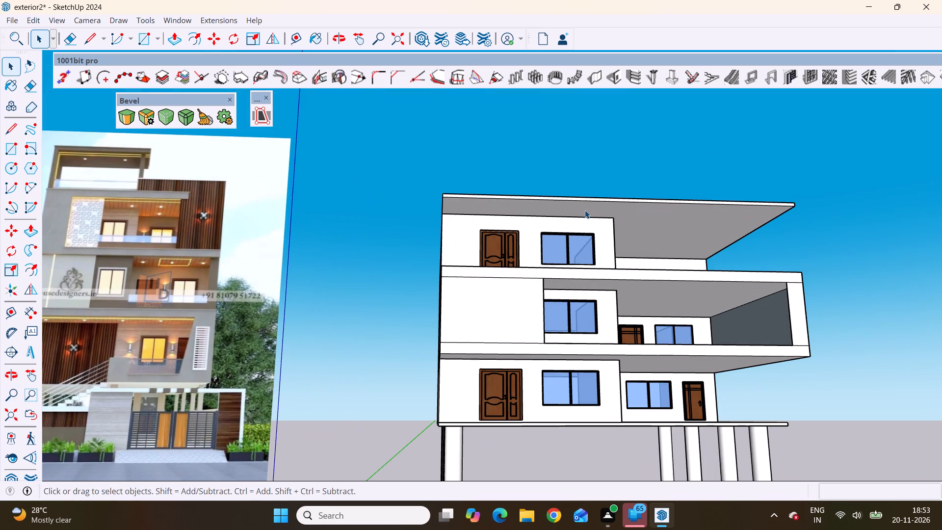
scroll(585, 210, up, 6)
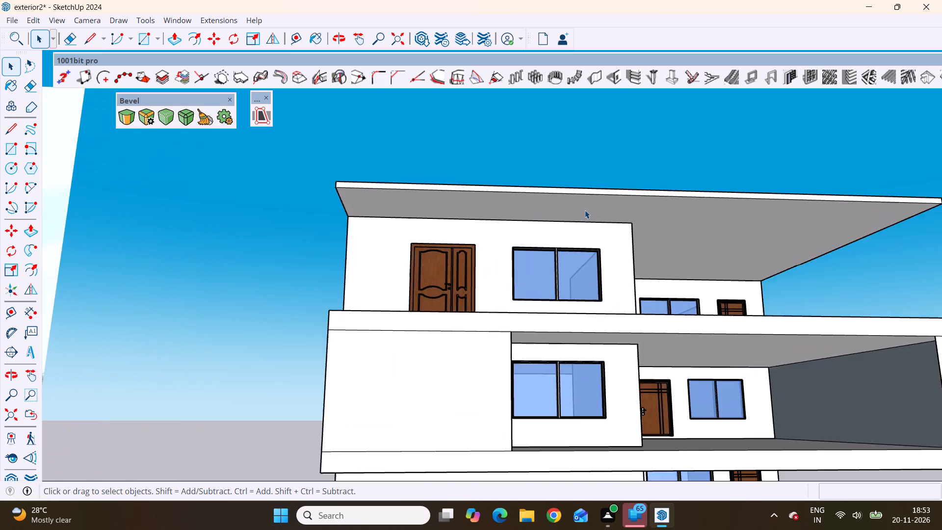
scroll(585, 210, up, 1)
scroll(573, 231, down, 6)
middle_drag(576, 228, 574, 187)
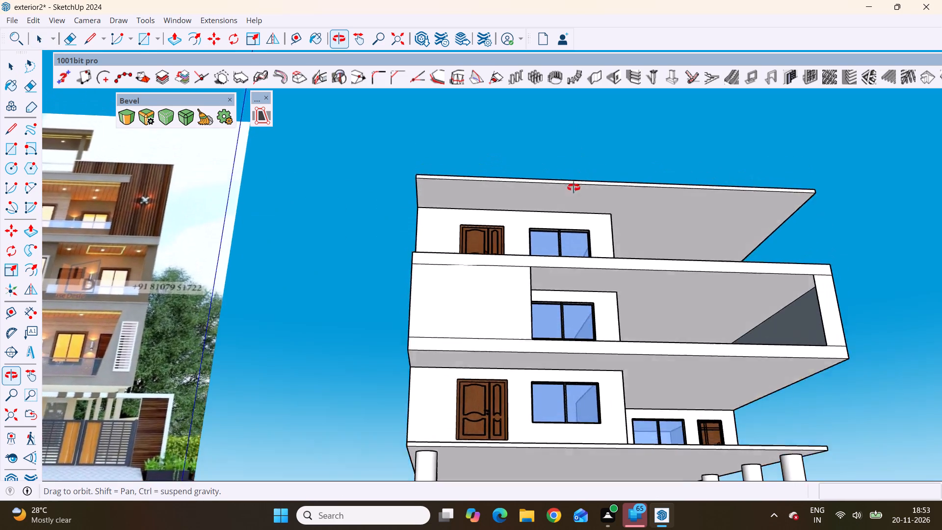
middle_drag(574, 187, 574, 188)
scroll(573, 190, up, 4)
click(572, 205)
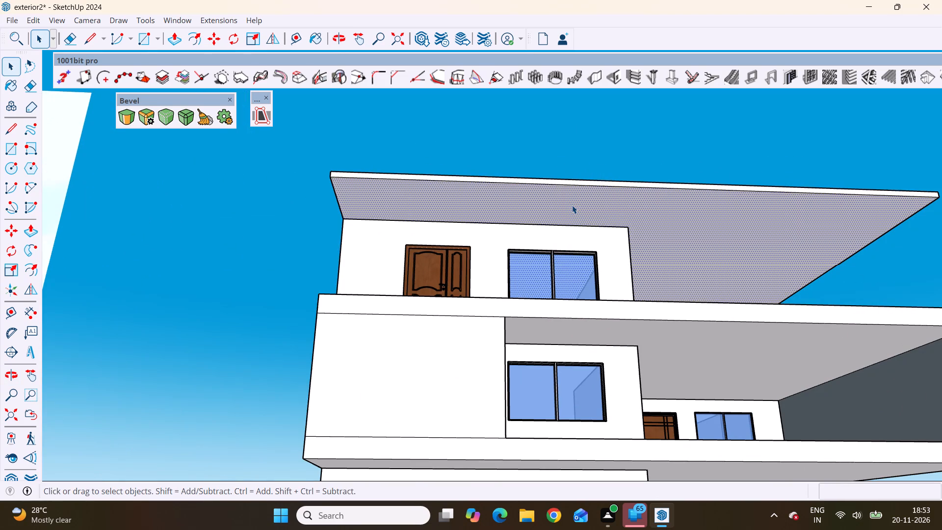
key(r)
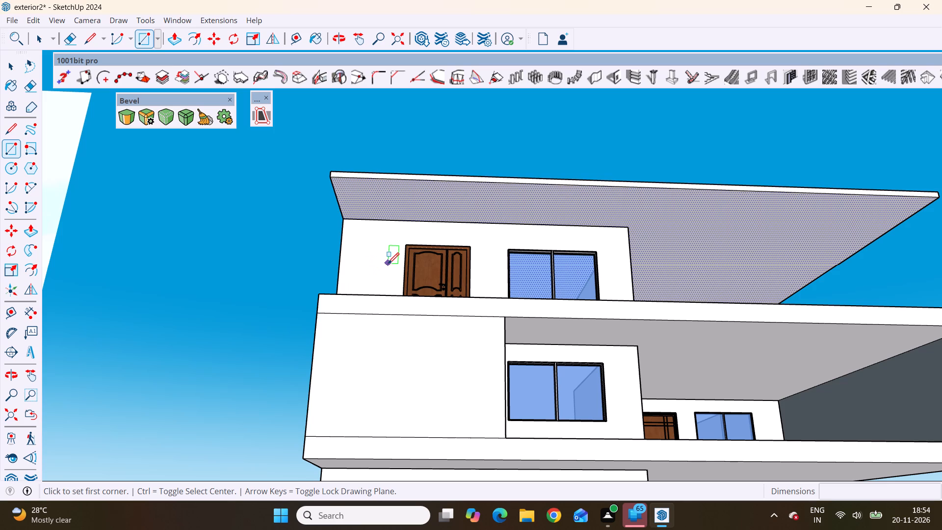
scroll(404, 251, up, 2)
scroll(404, 251, down, 2)
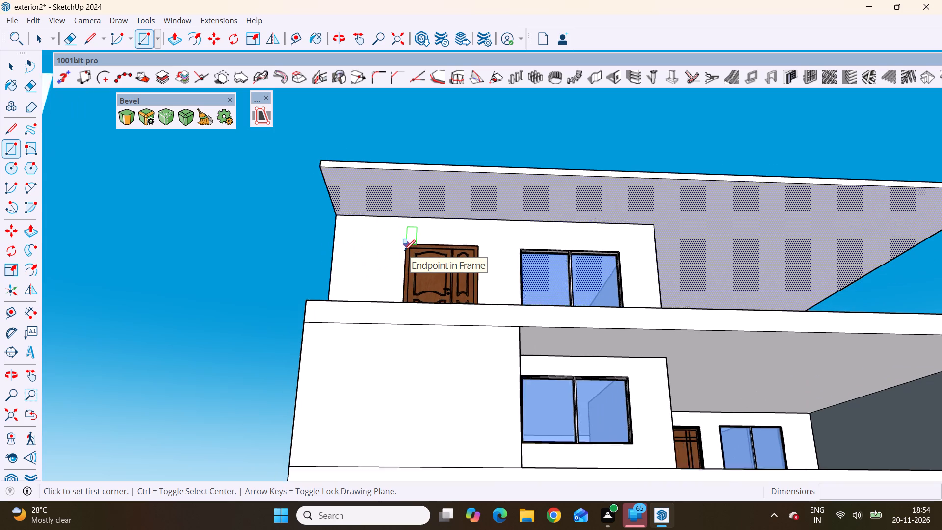
scroll(404, 251, up, 3)
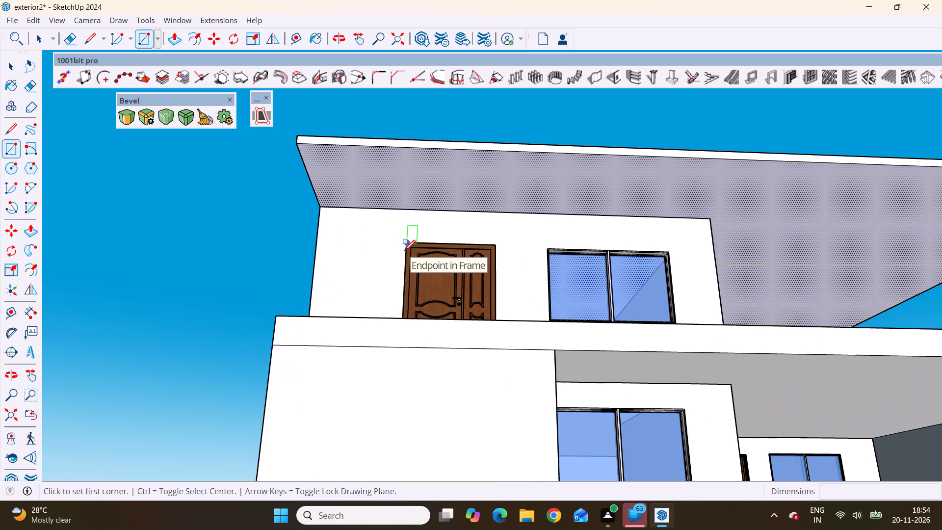
scroll(377, 244, down, 2)
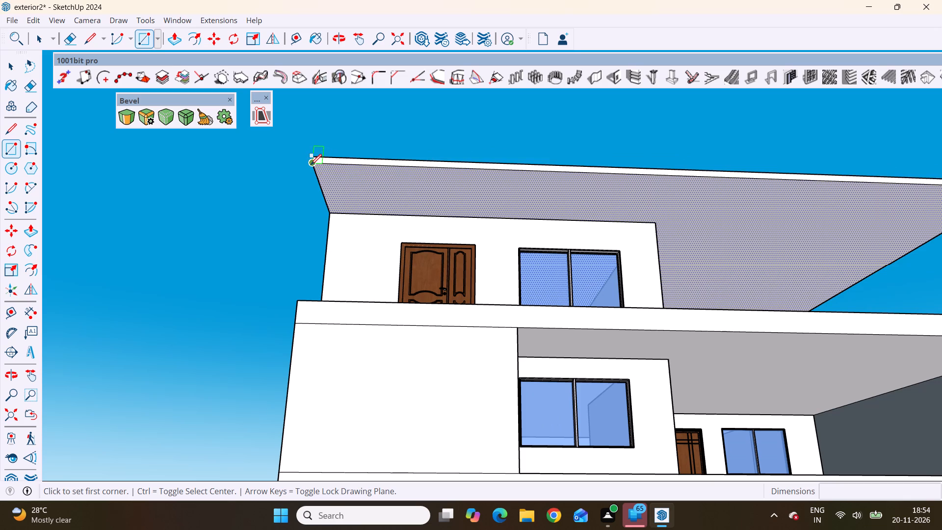
scroll(311, 165, up, 1)
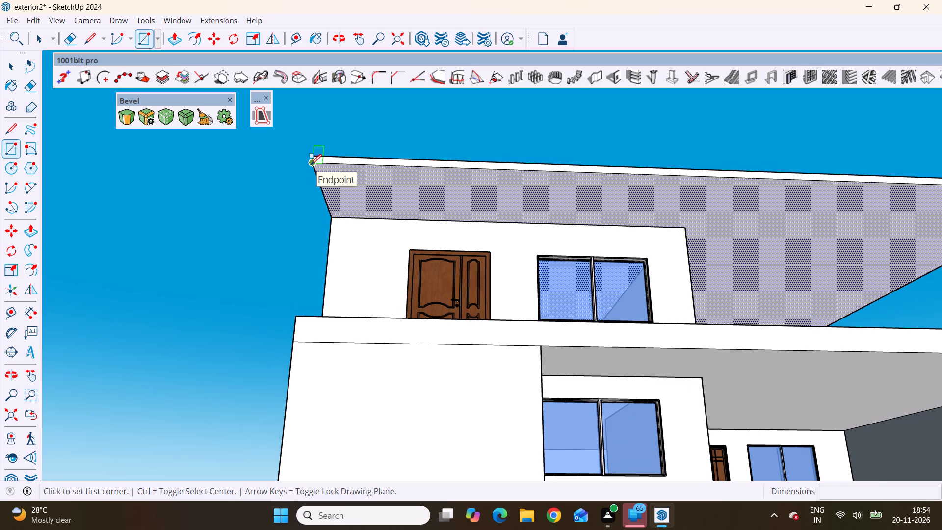
scroll(311, 165, up, 2)
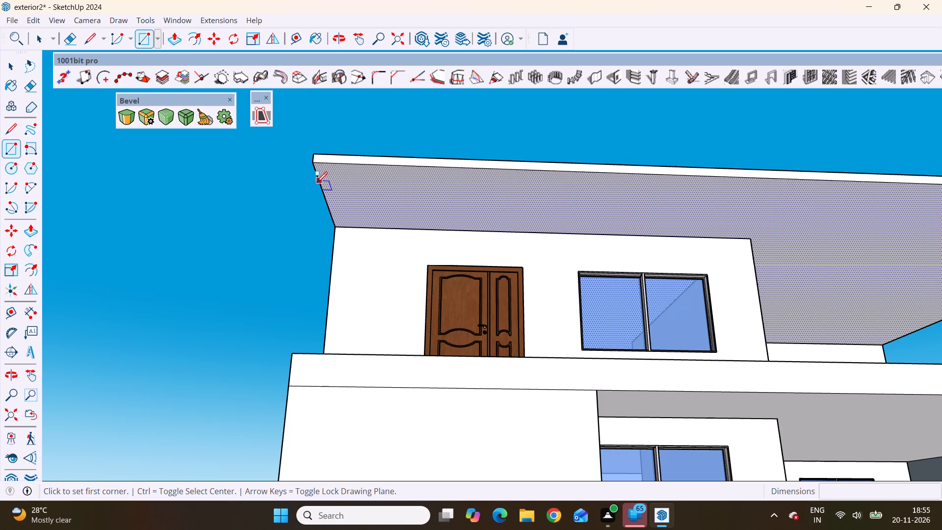
click(310, 161)
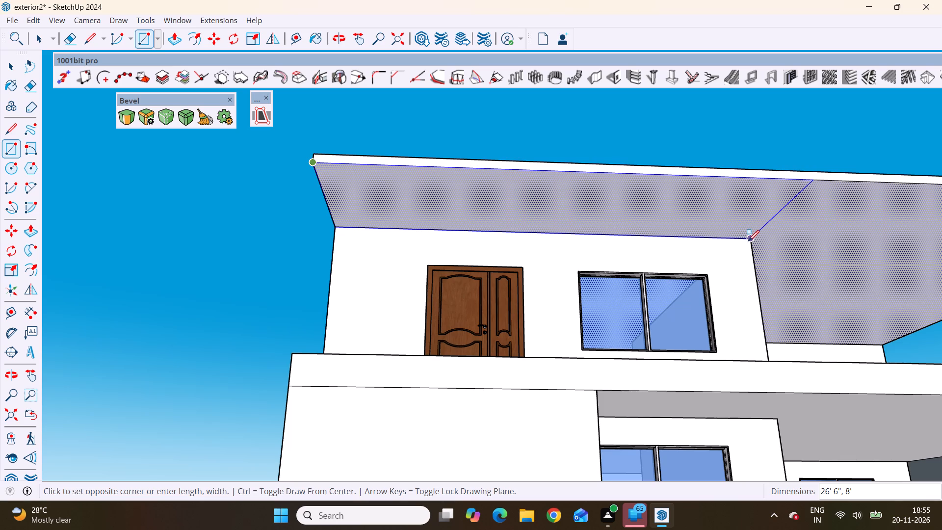
scroll(748, 241, up, 1)
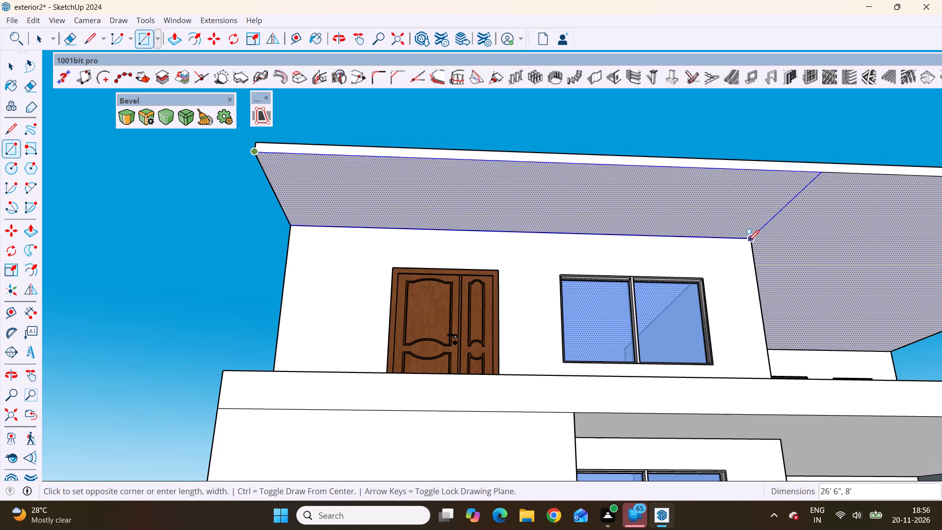
scroll(748, 241, up, 5)
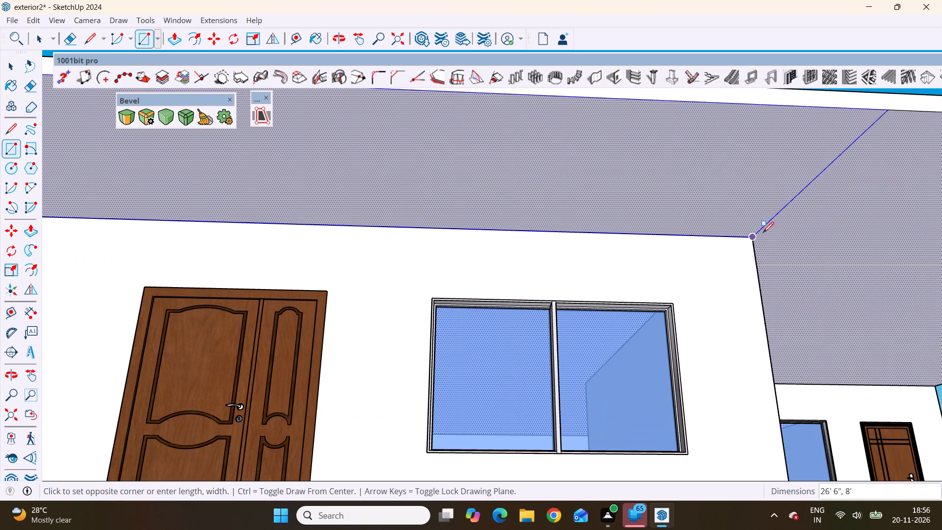
click(752, 240)
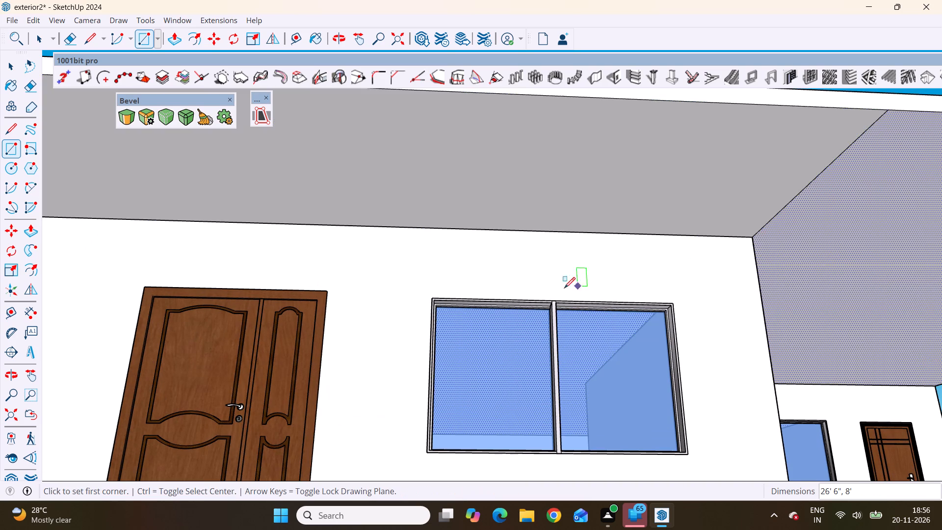
Push/Pull the new rectangular strip on the roof slab's underside 1' downward, above the top floor's double door and window.
scroll(458, 296, down, 8)
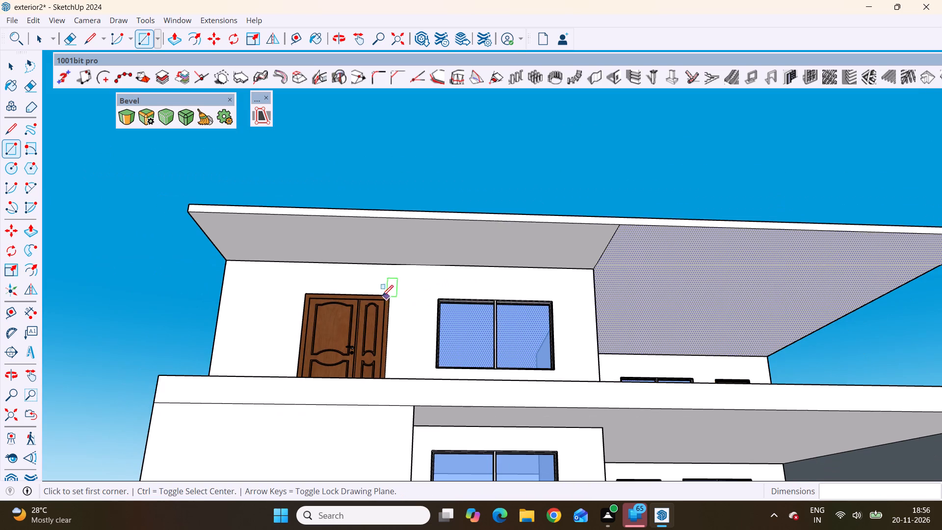
scroll(318, 283, down, 4)
scroll(649, 235, up, 3)
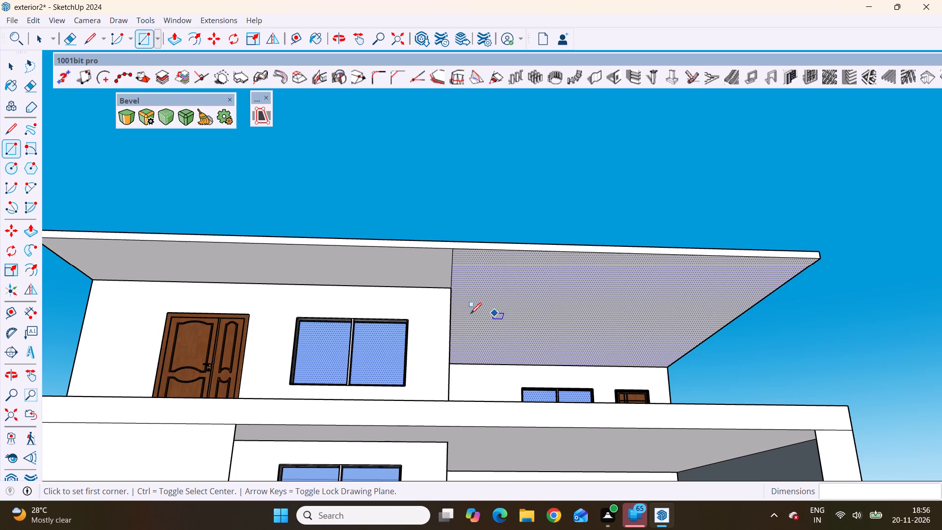
scroll(419, 321, down, 3)
scroll(575, 344, up, 4)
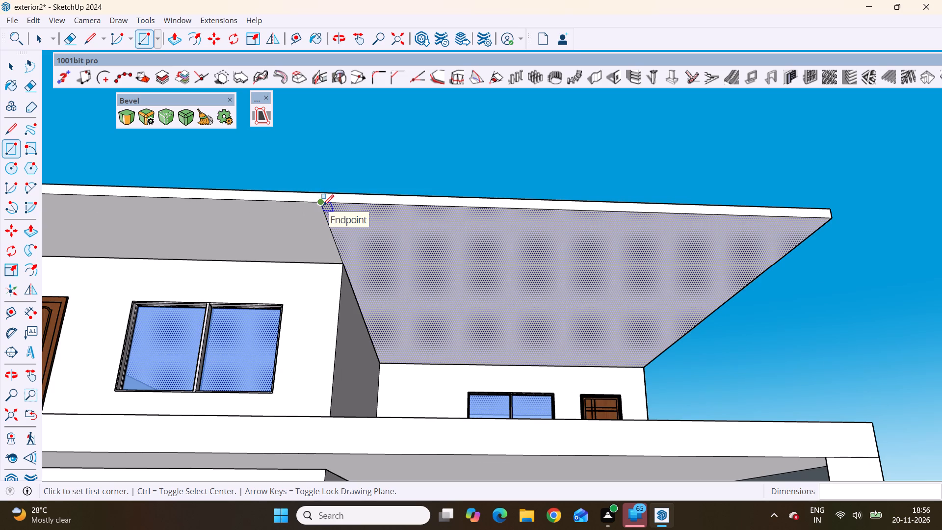
scroll(578, 320, down, 3)
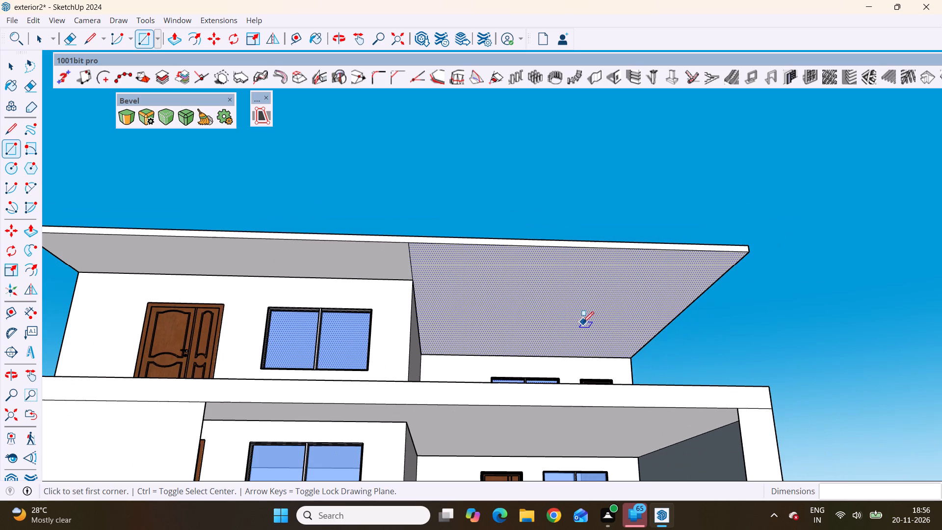
key(space)
click(315, 259)
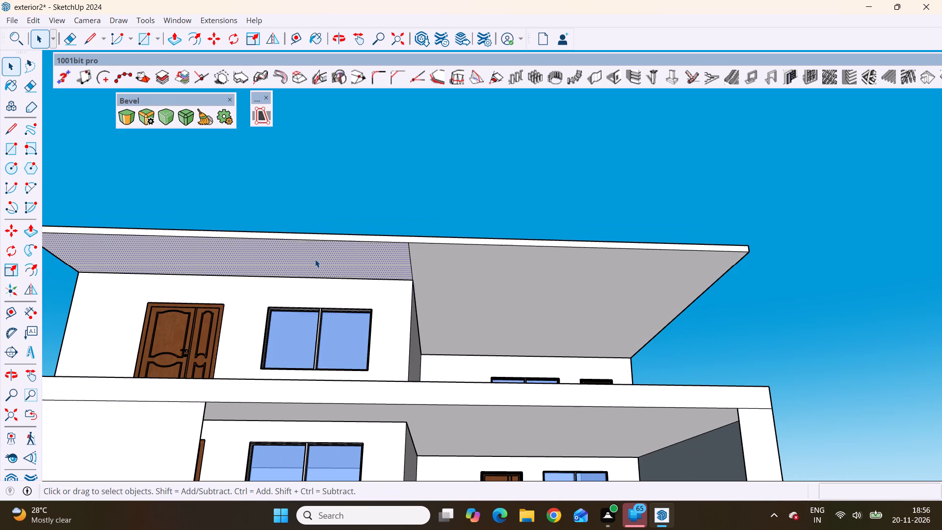
key(p)
click(315, 259)
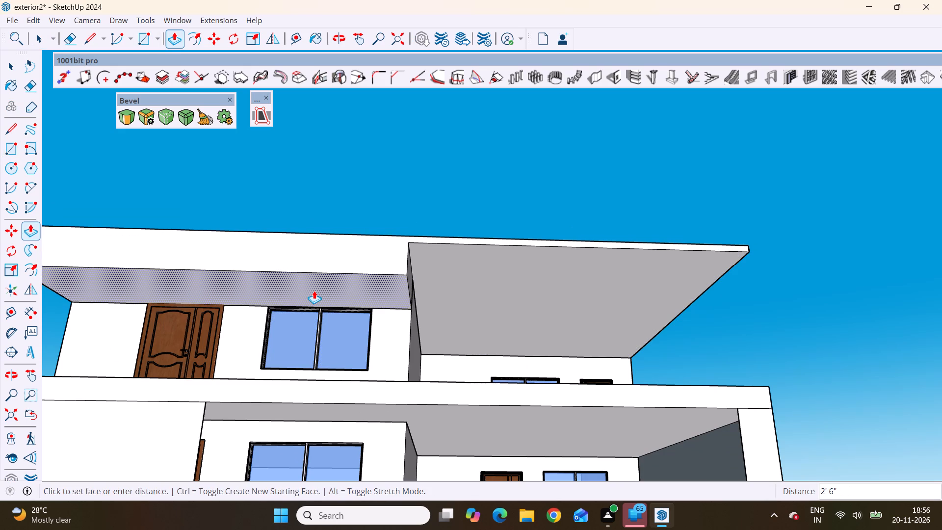
key(1)
key(apostrophe)
key(Return)
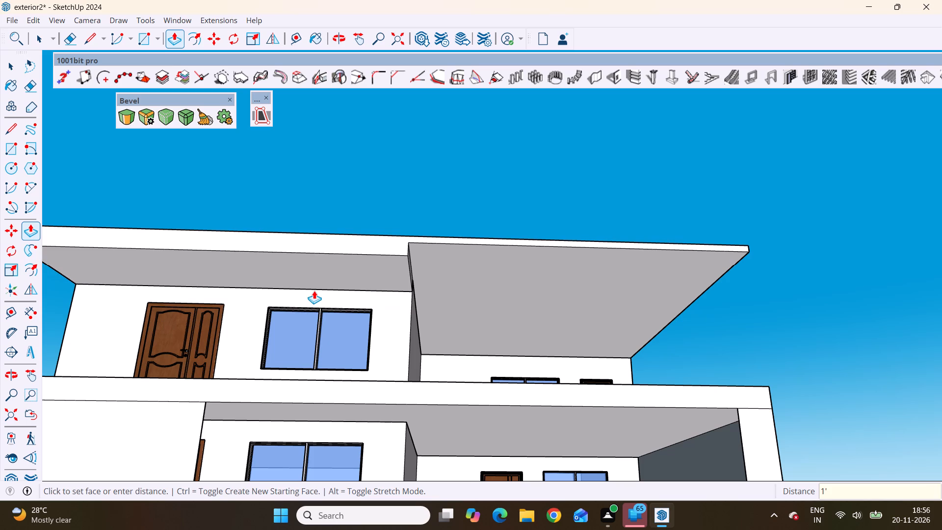
Pull the remaining roof slab underside over the terrace 1' downward, flush with the bottom of the front strip.
scroll(404, 337, down, 3)
middle_drag(459, 298, 428, 403)
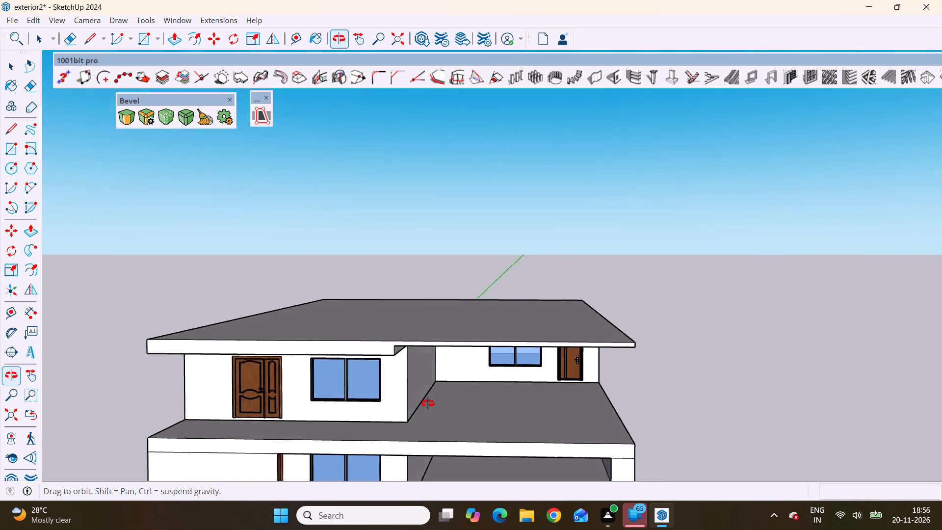
middle_drag(428, 403, 463, 311)
scroll(480, 302, up, 1)
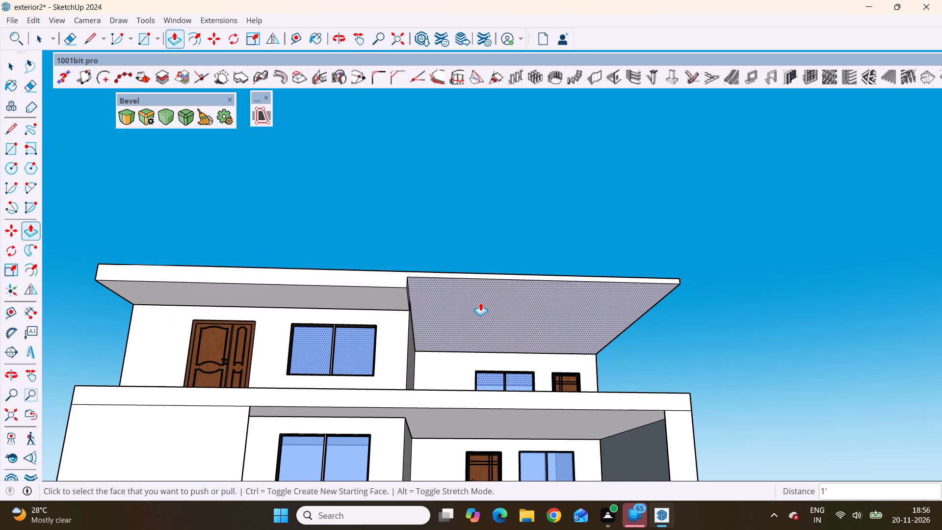
click(479, 297)
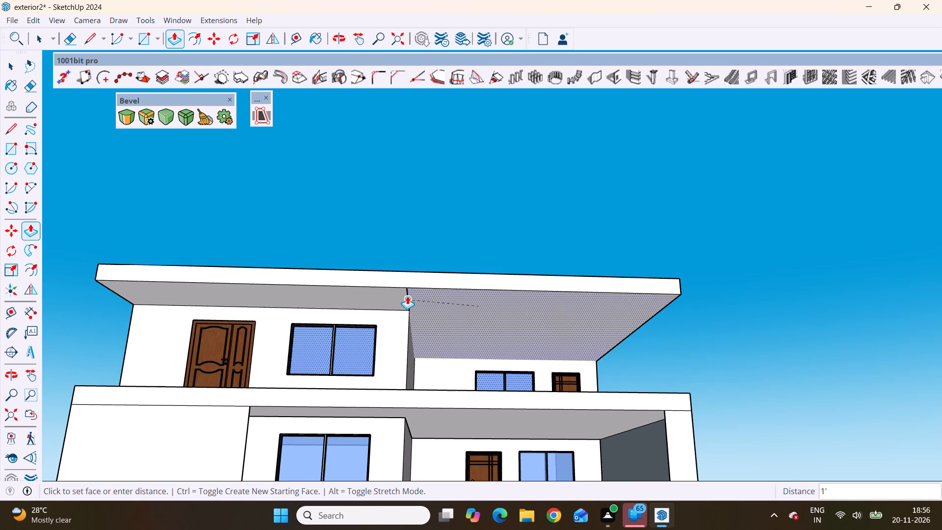
click(407, 295)
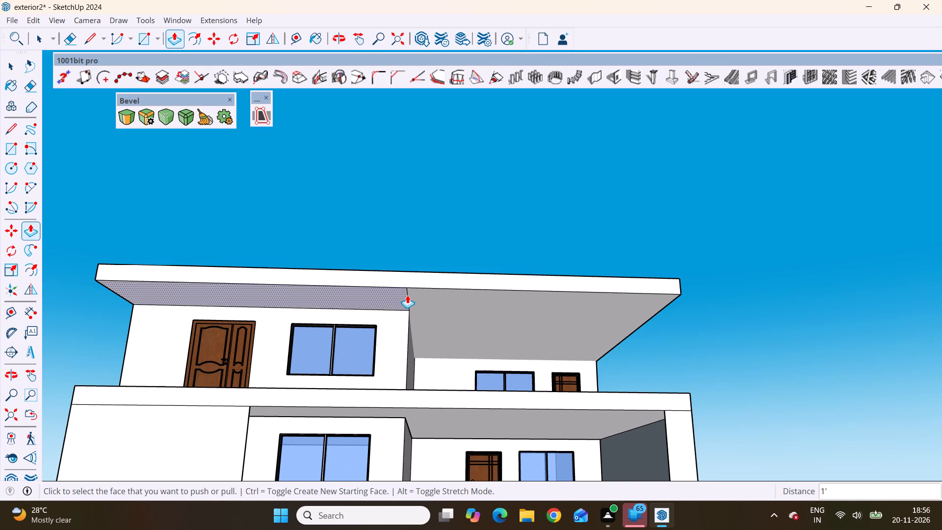
scroll(486, 317, down, 4)
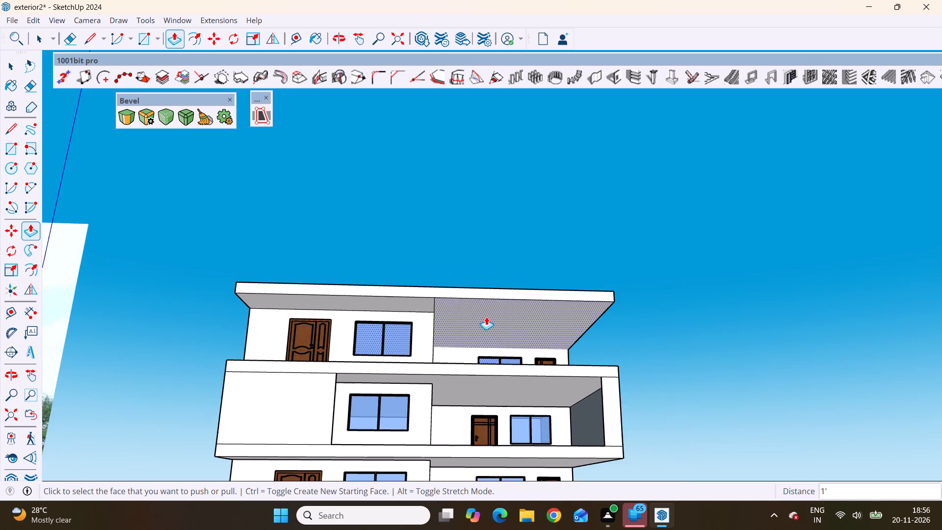
middle_drag(480, 308, 478, 291)
scroll(462, 289, up, 4)
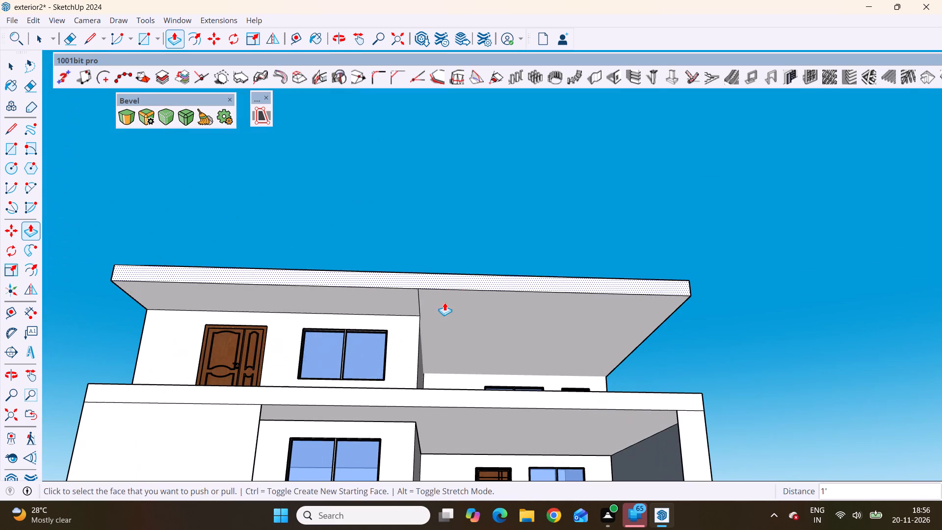
scroll(349, 313, up, 8)
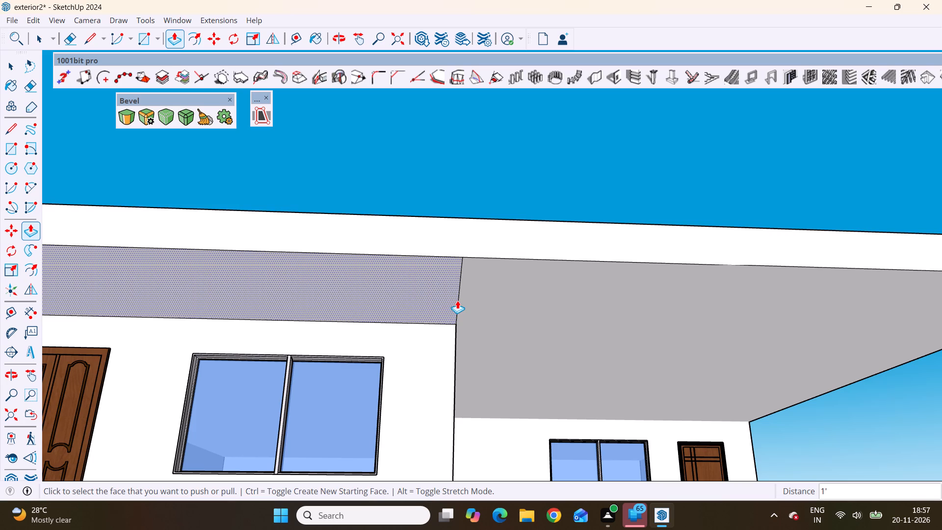
key(space)
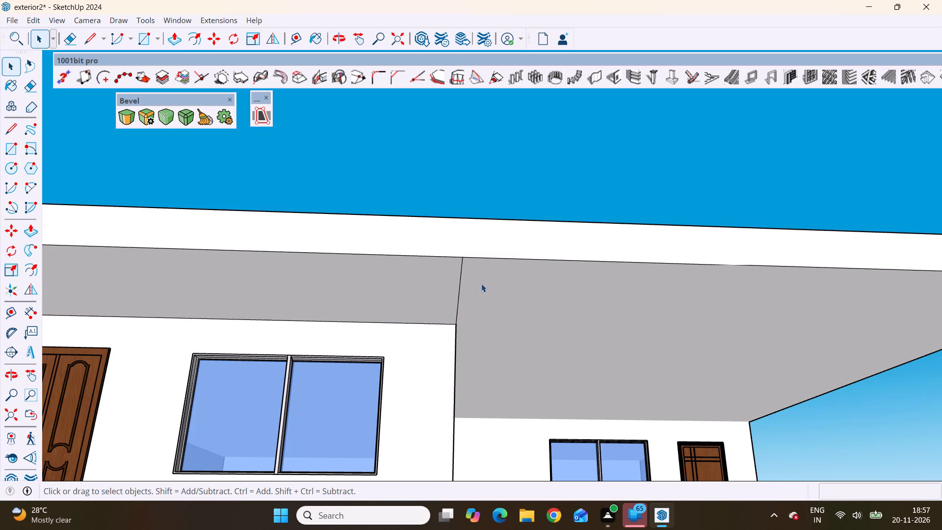
Delete the dividing edge between the front strip and the terrace portion on the top roof slab's underside.
click(458, 289)
key(Delete)
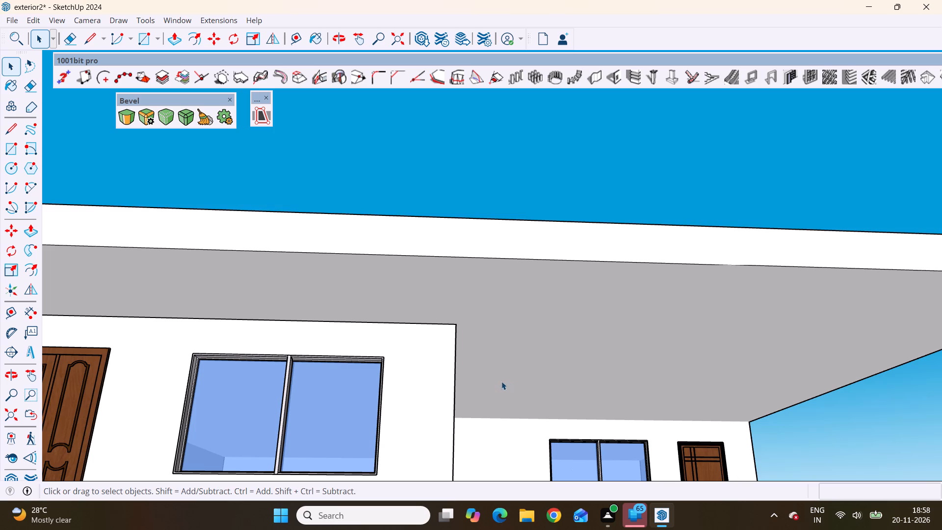
Examine the whole building and the thickened top roof slab from the front and side, next to the reference facade.
scroll(486, 327, down, 17)
scroll(567, 306, down, 5)
middle_drag(567, 310, 579, 382)
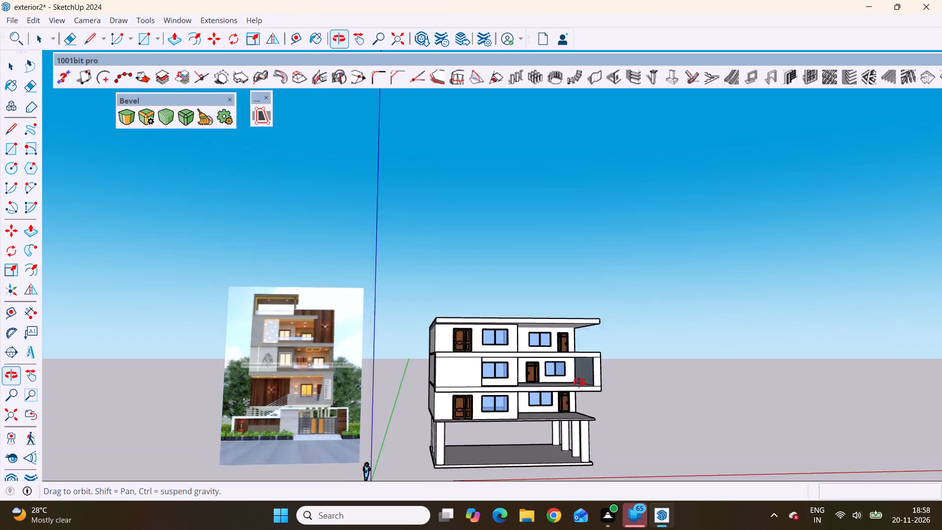
middle_drag(579, 382, 597, 404)
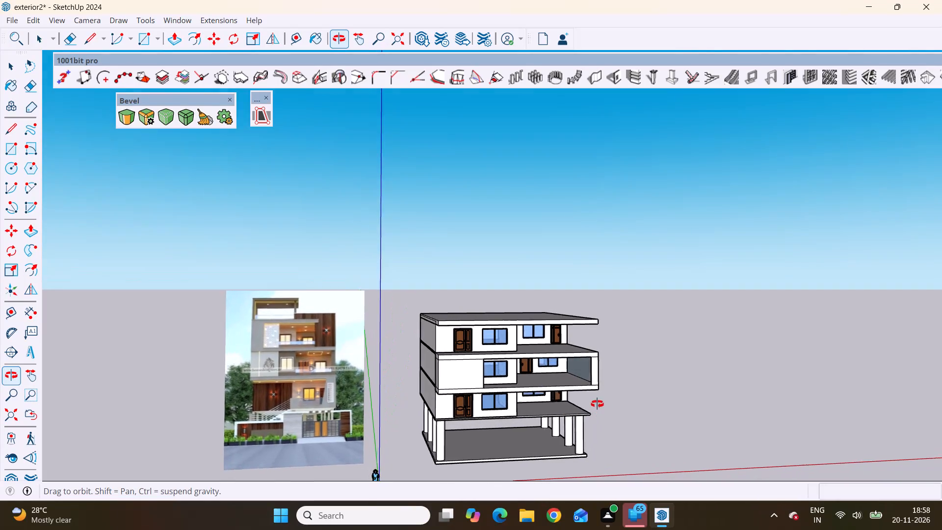
middle_drag(597, 404, 660, 425)
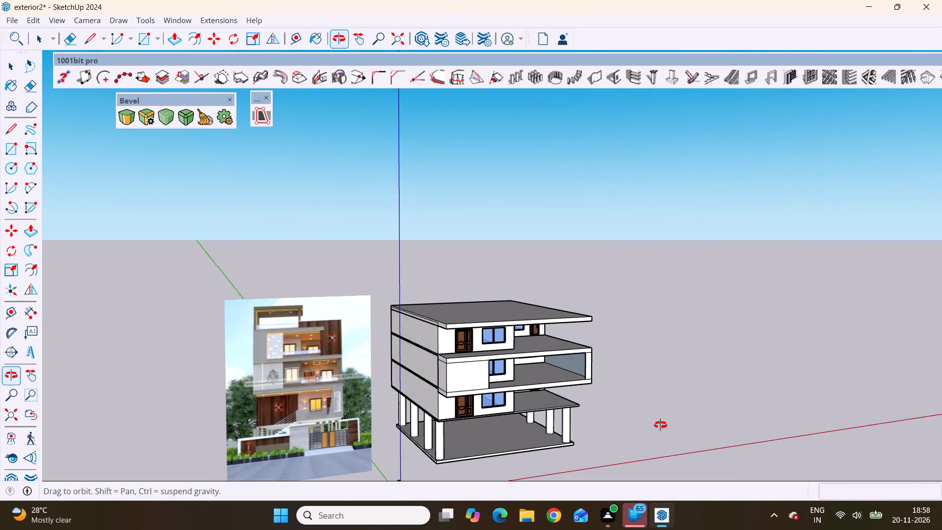
middle_drag(660, 425, 631, 424)
scroll(448, 334, up, 8)
middle_drag(447, 349, 523, 388)
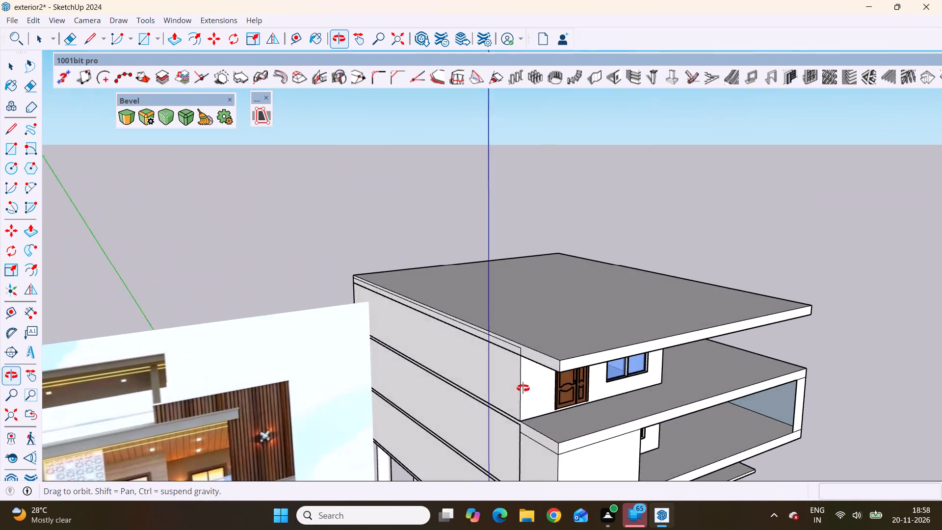
middle_drag(523, 388, 551, 307)
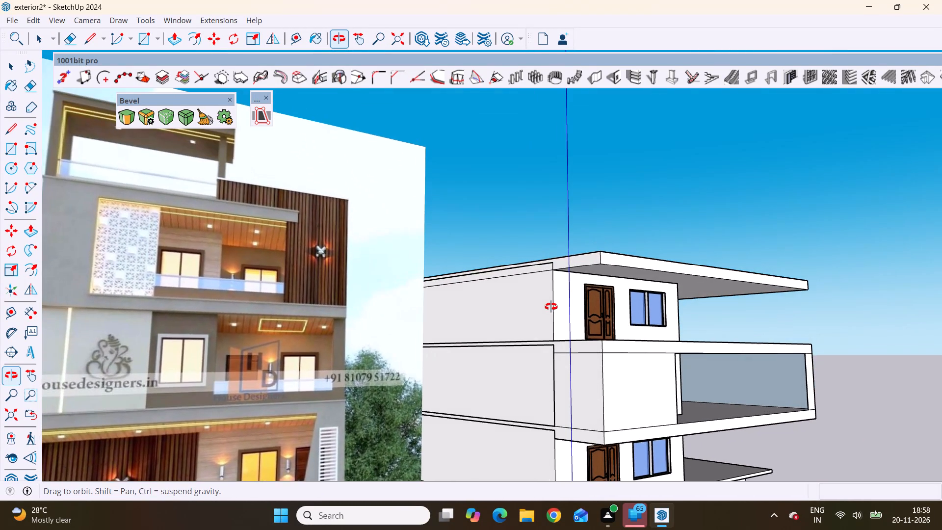
middle_drag(551, 307, 455, 250)
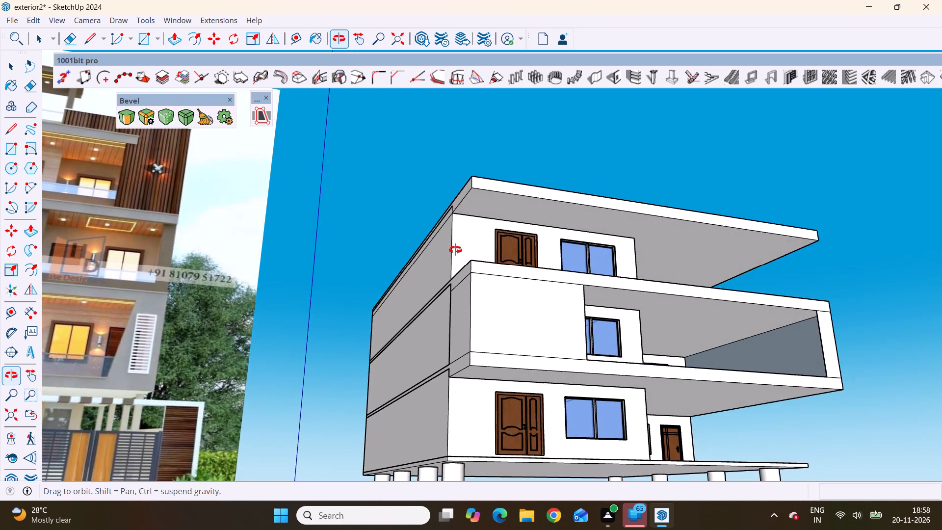
middle_drag(455, 250, 487, 349)
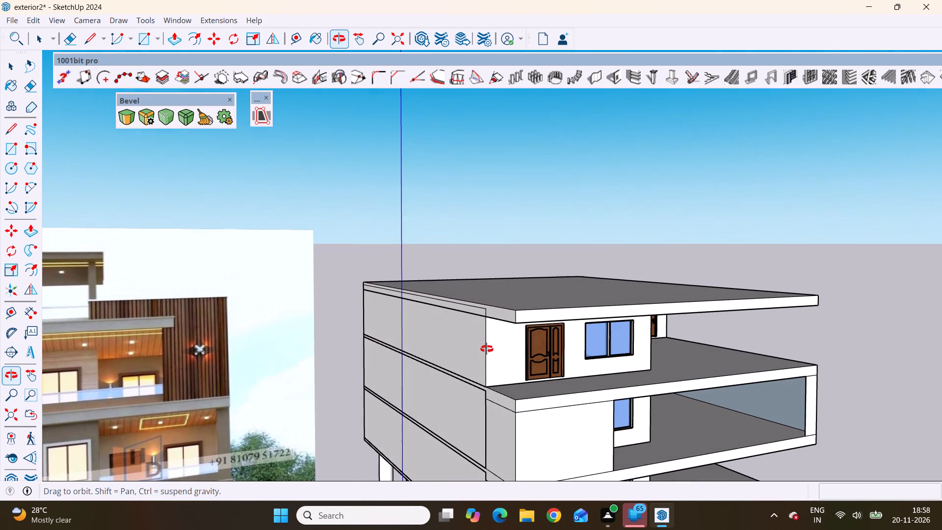
middle_drag(487, 349, 486, 349)
scroll(459, 314, up, 4)
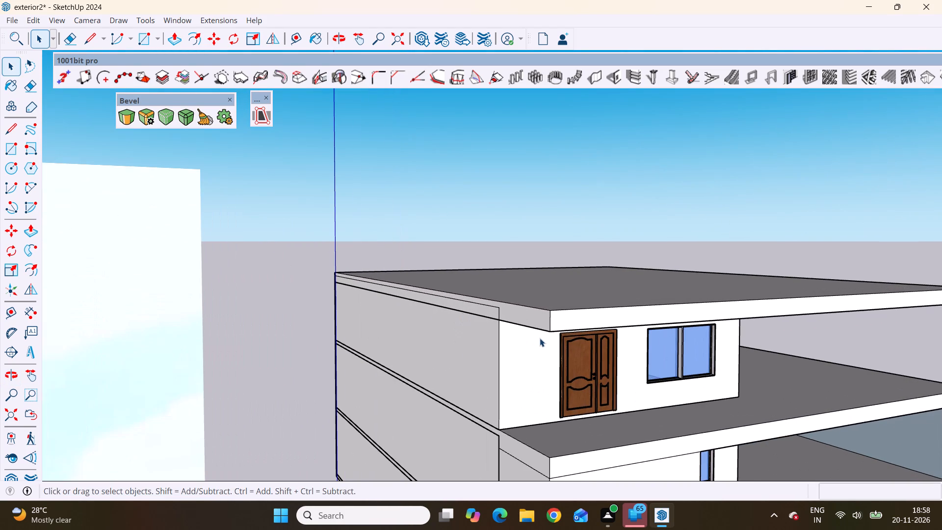
scroll(540, 338, up, 2)
scroll(497, 320, up, 5)
scroll(501, 309, down, 8)
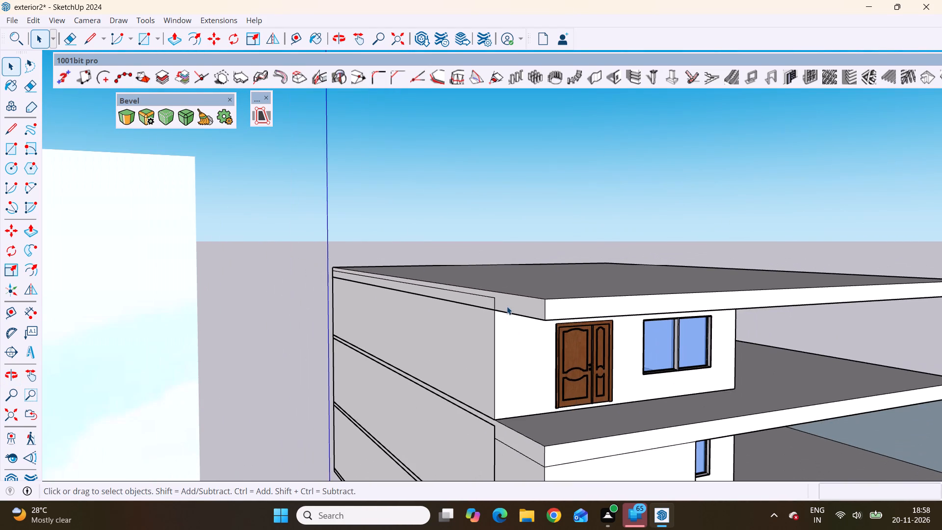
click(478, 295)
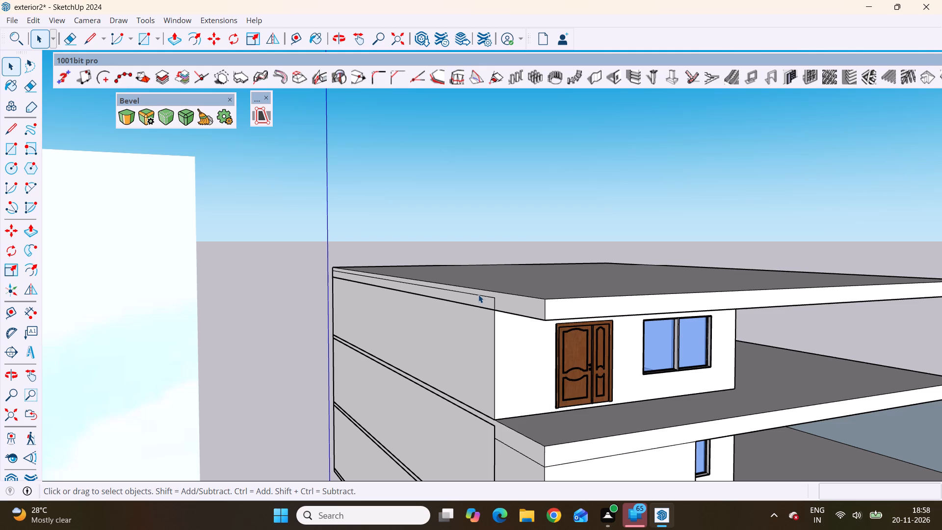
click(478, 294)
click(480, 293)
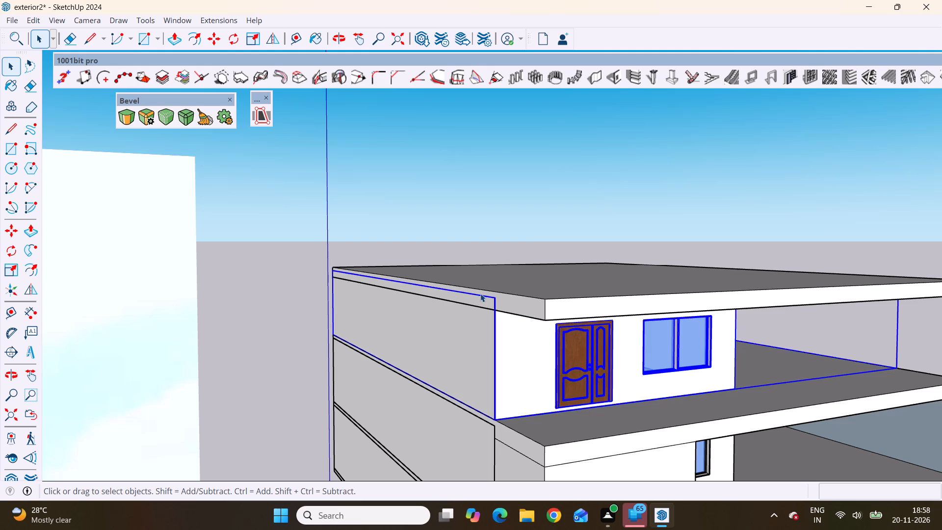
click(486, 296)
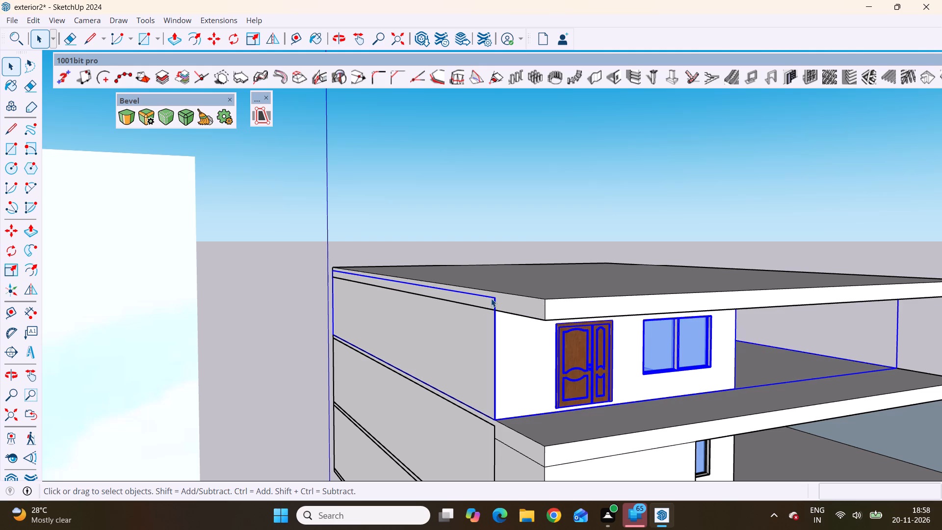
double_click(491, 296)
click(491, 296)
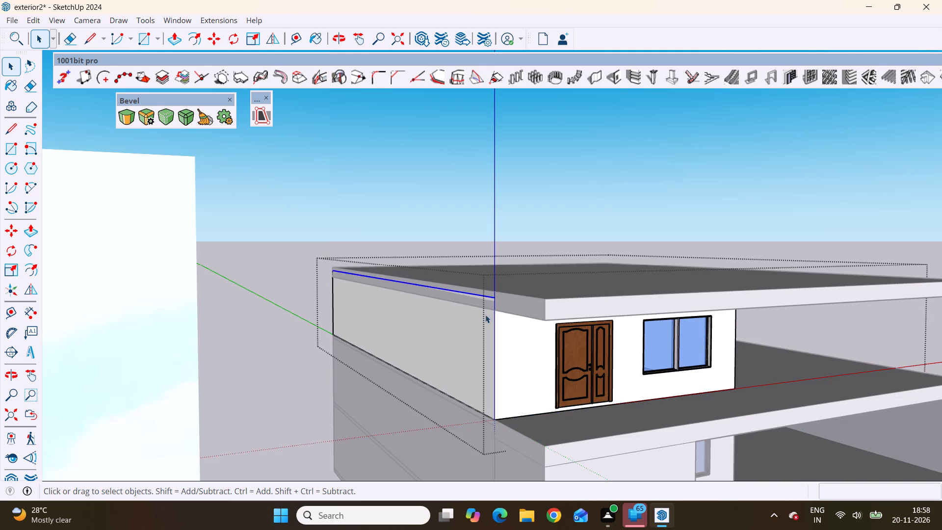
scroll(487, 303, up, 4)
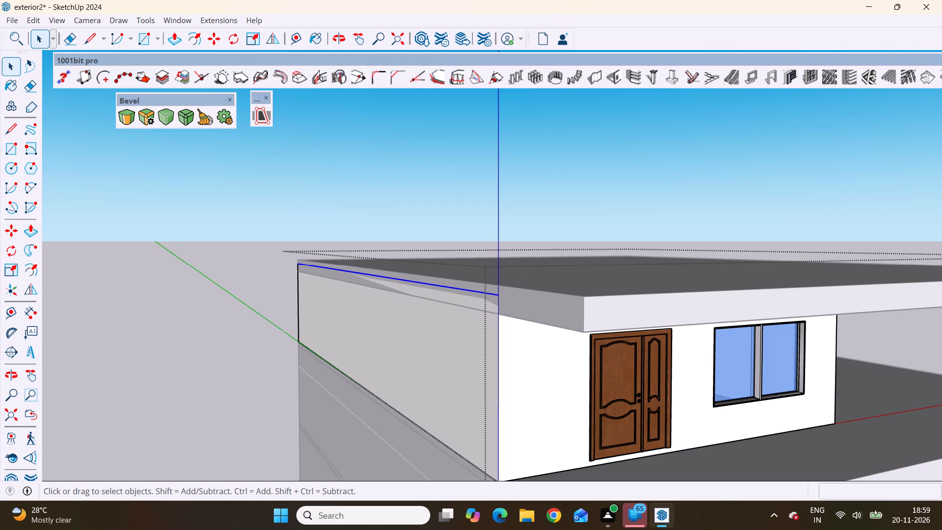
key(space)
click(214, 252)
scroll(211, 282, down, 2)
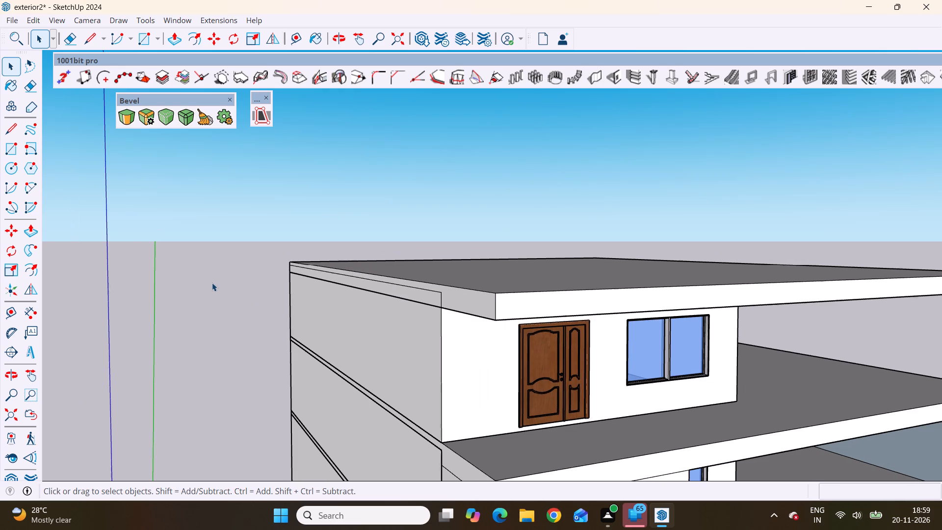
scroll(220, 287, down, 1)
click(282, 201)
Examine the top floor's frame, patterned screen and wood-slat wall in the reference facade image and compare them with the model.
scroll(175, 259, down, 10)
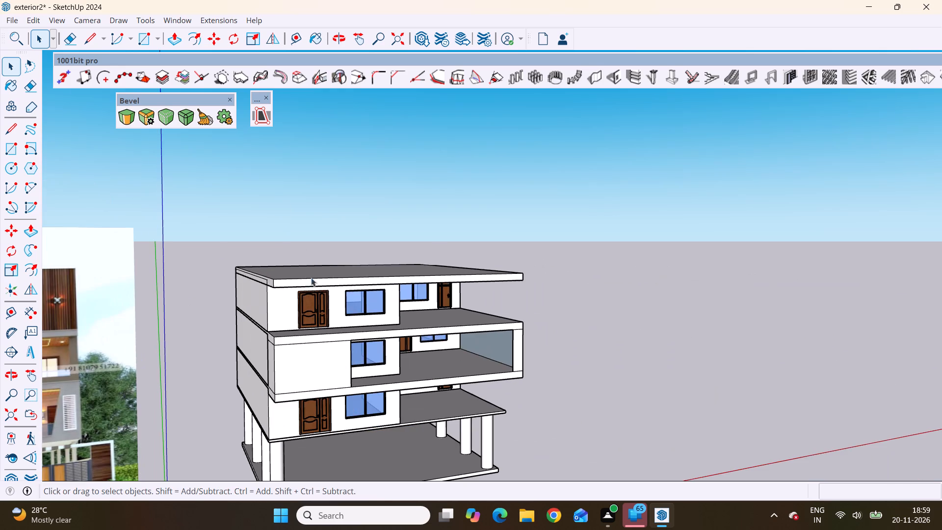
middle_drag(315, 276, 242, 305)
scroll(285, 293, down, 4)
scroll(284, 387, up, 4)
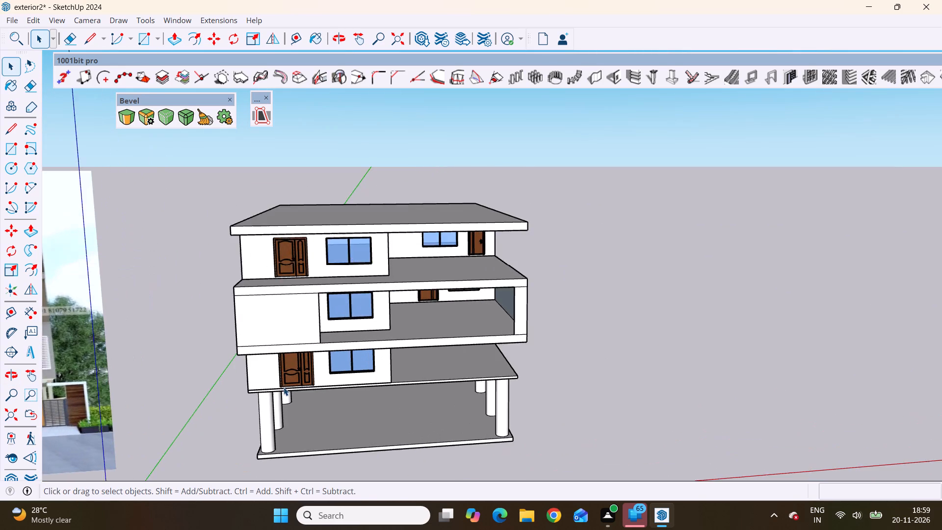
scroll(284, 387, up, 3)
middle_drag(272, 382, 349, 354)
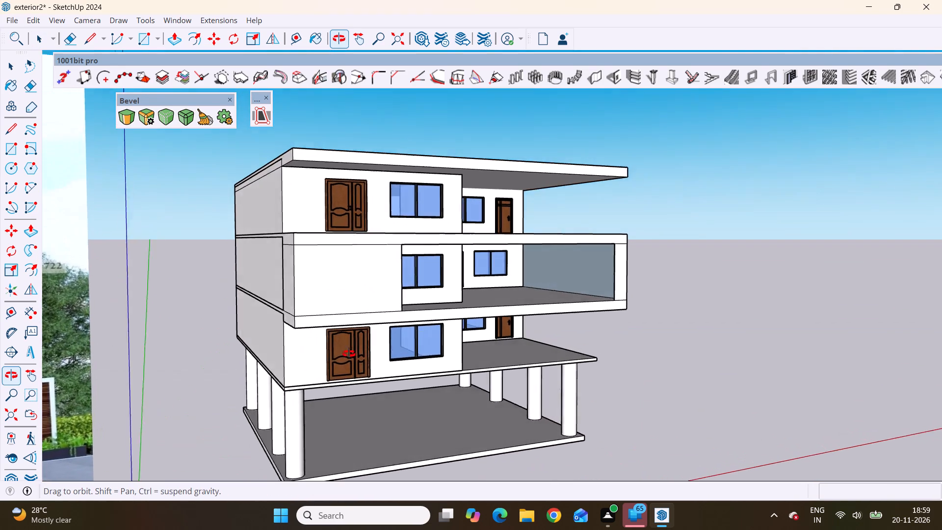
middle_drag(349, 354, 341, 357)
scroll(361, 332, down, 11)
scroll(178, 277, up, 7)
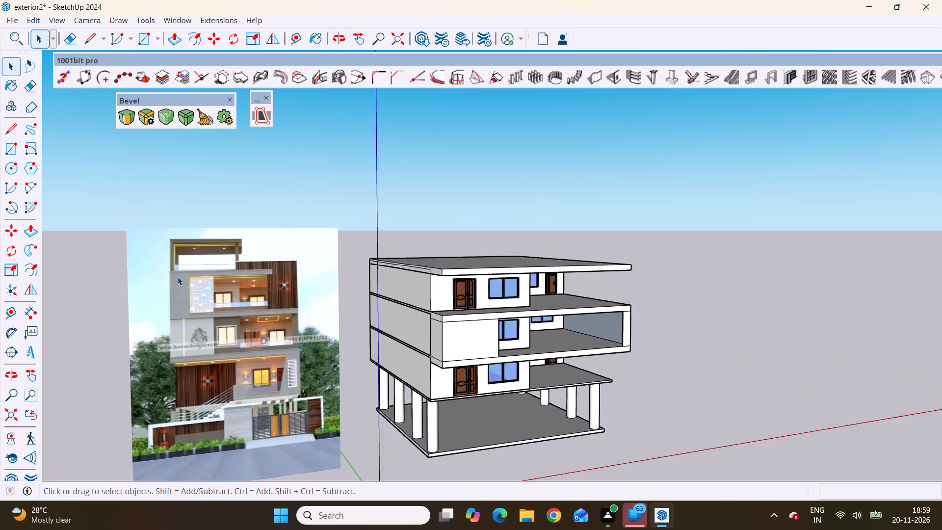
scroll(178, 277, up, 3)
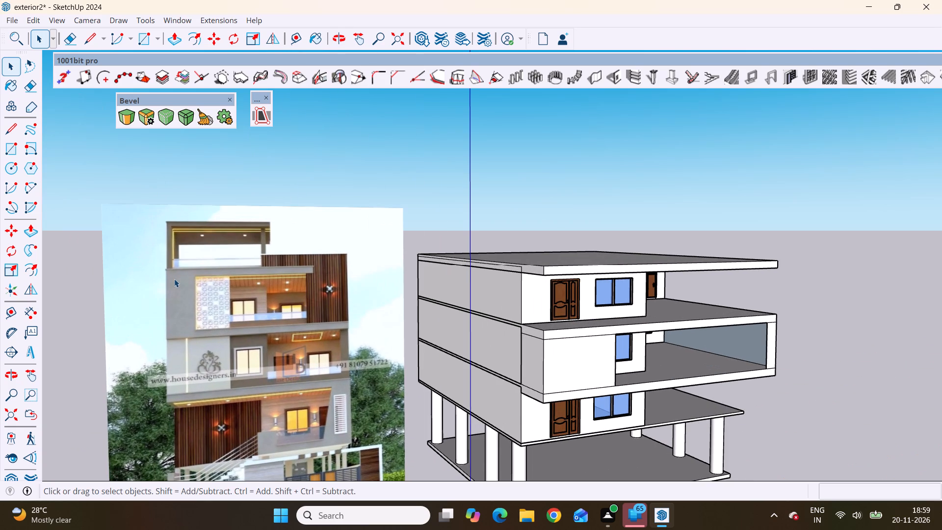
scroll(121, 262, up, 12)
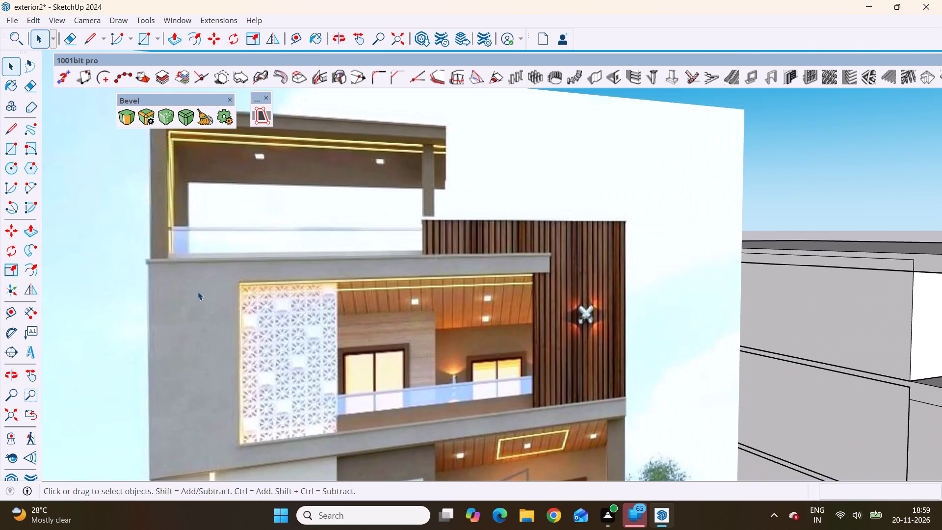
scroll(198, 291, down, 15)
middle_drag(625, 370, 562, 376)
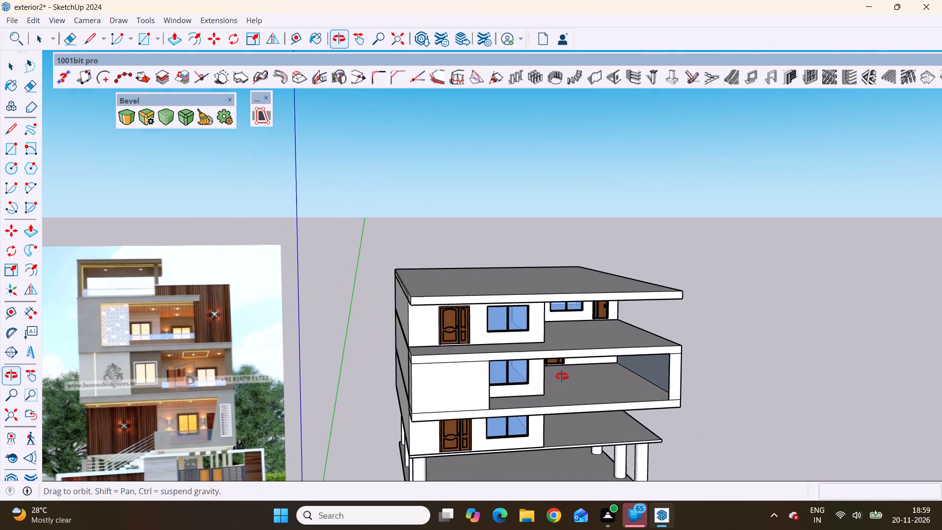
middle_drag(562, 376, 563, 377)
scroll(410, 345, down, 4)
Draw a 51' 6" by 9' vertical rectangle across the top floor's front, from the roof slab's lower corner to the opposite upper corner of the slab below.
middle_drag(448, 344, 371, 345)
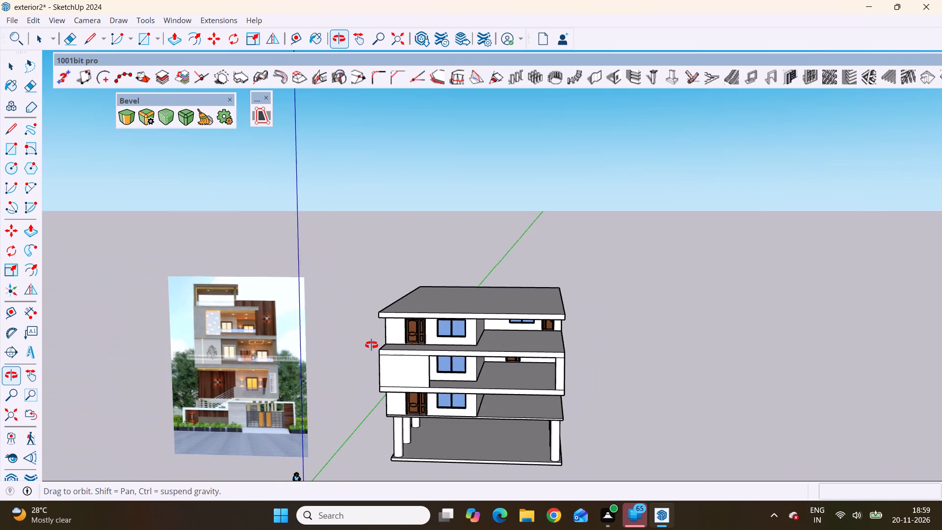
middle_drag(371, 345, 389, 333)
scroll(389, 332, up, 9)
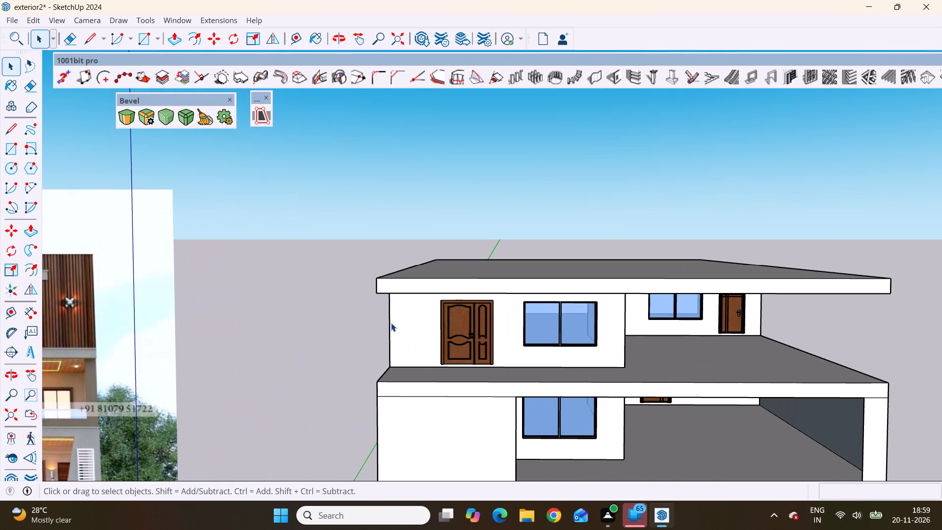
key(r)
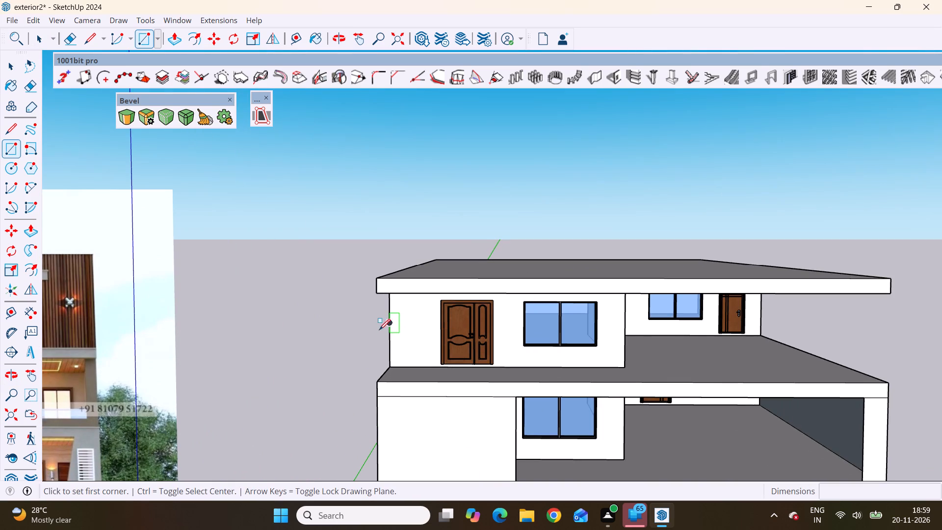
scroll(388, 318, down, 3)
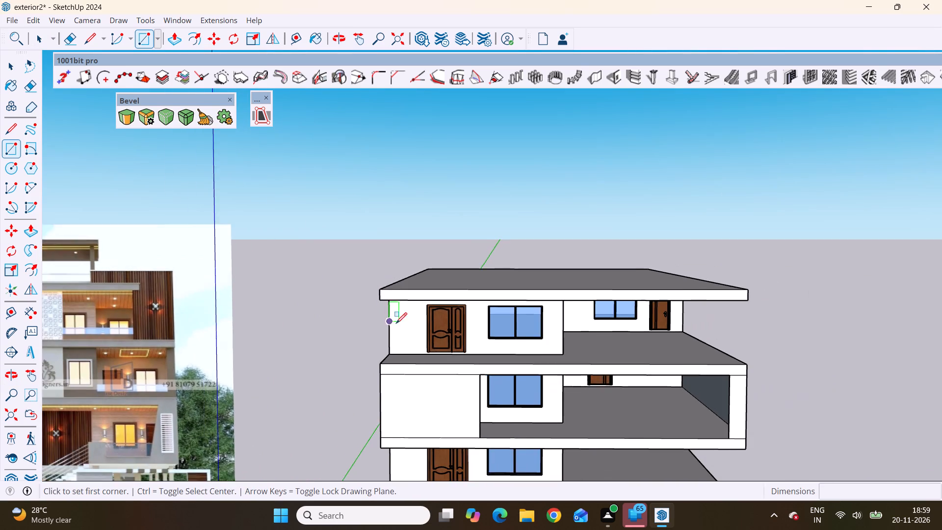
middle_drag(406, 324, 447, 311)
scroll(429, 288, up, 4)
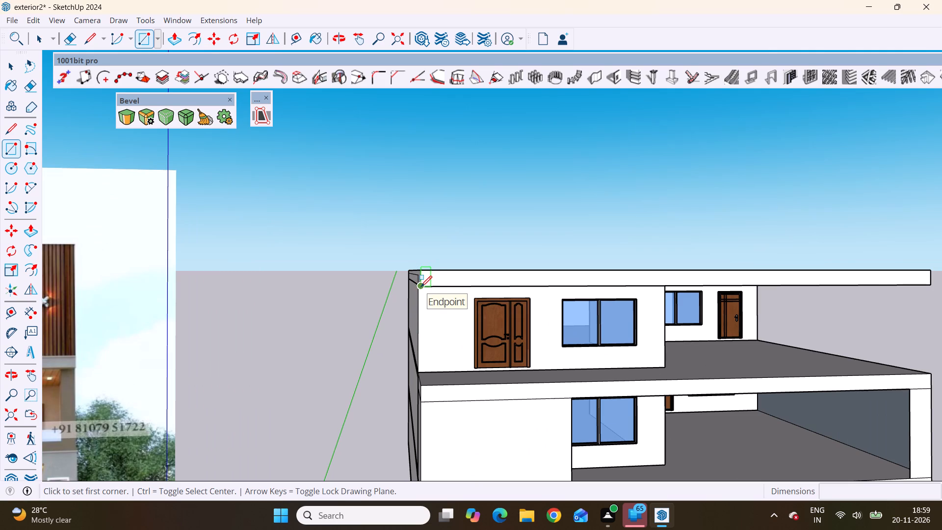
click(421, 286)
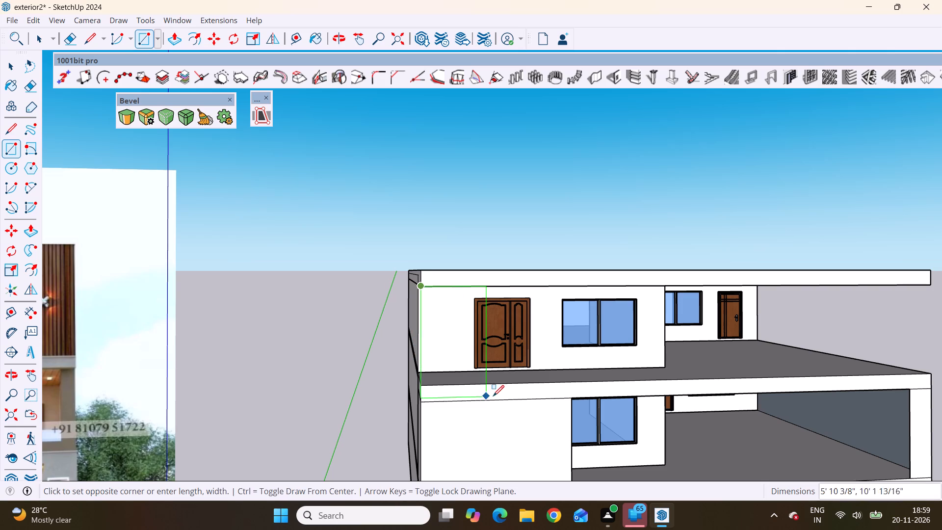
scroll(455, 372, down, 7)
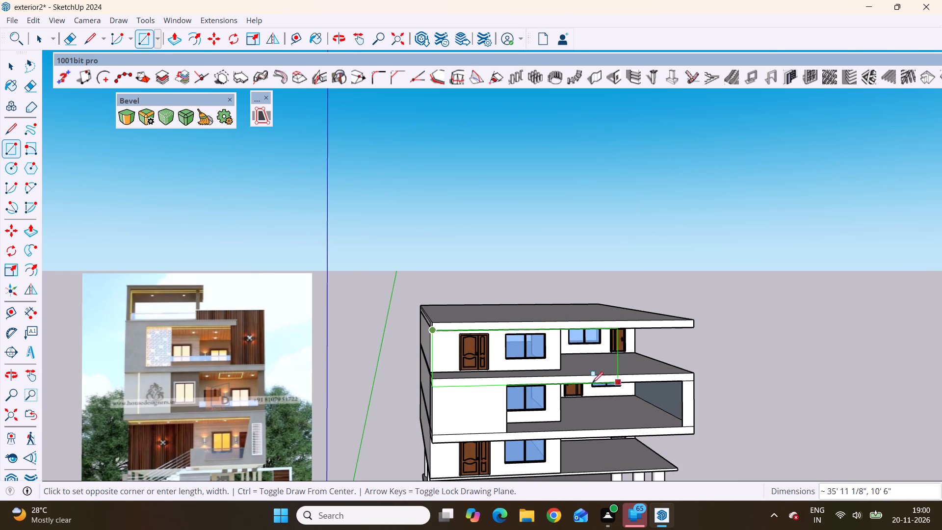
scroll(572, 384, down, 4)
scroll(737, 375, up, 3)
middle_drag(723, 374, 668, 349)
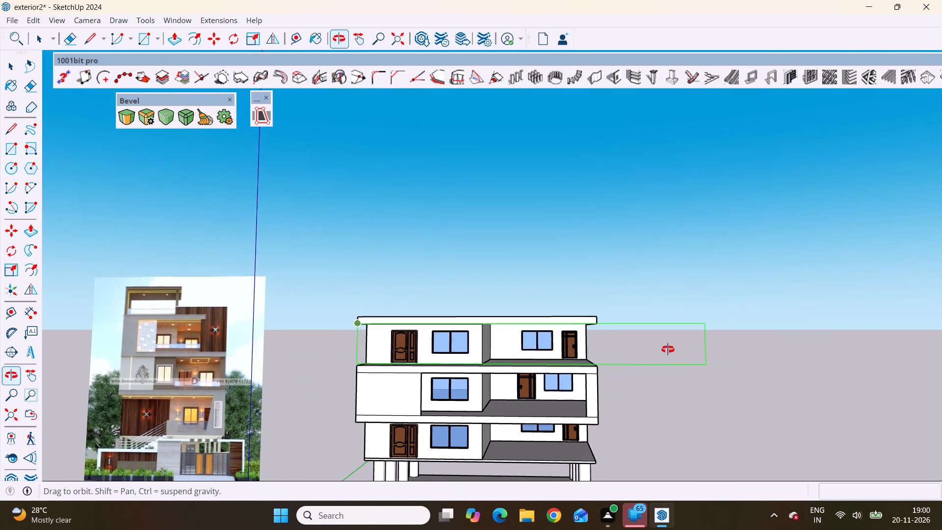
middle_drag(668, 349, 669, 349)
scroll(669, 349, up, 1)
scroll(575, 366, up, 4)
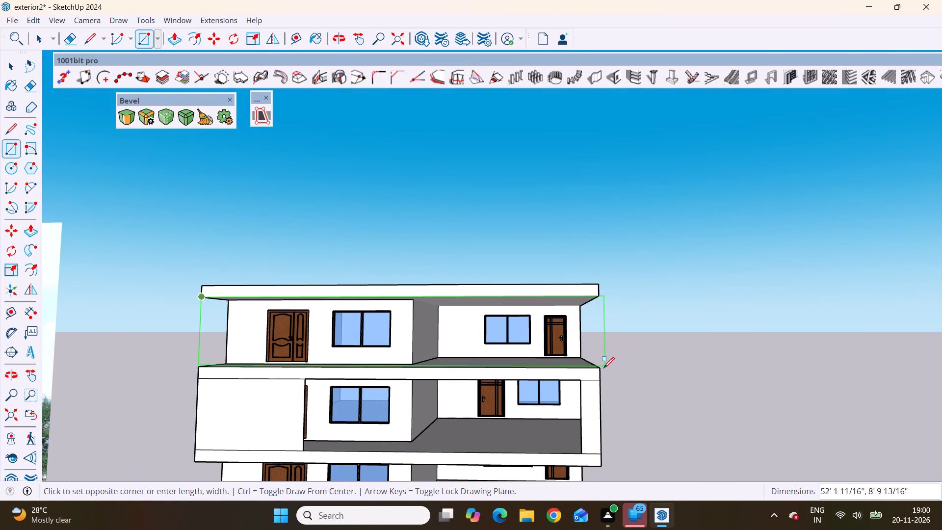
click(601, 367)
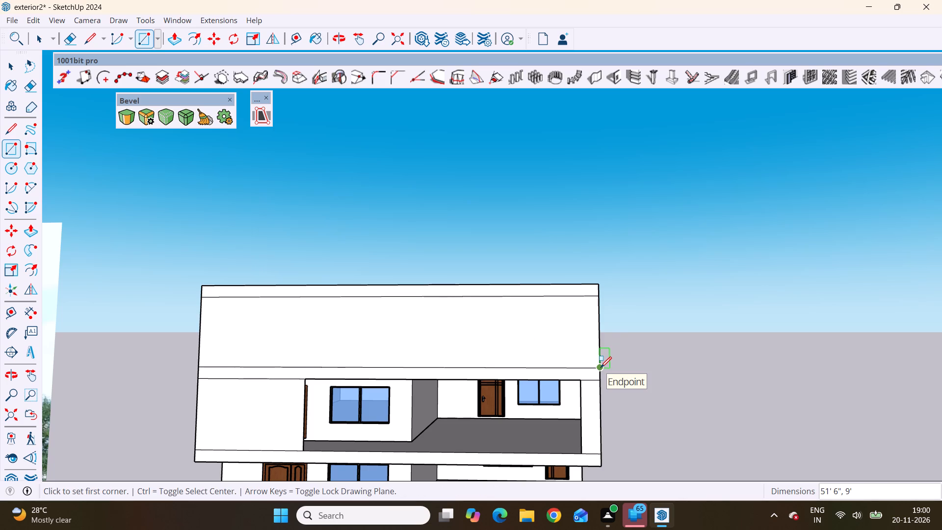
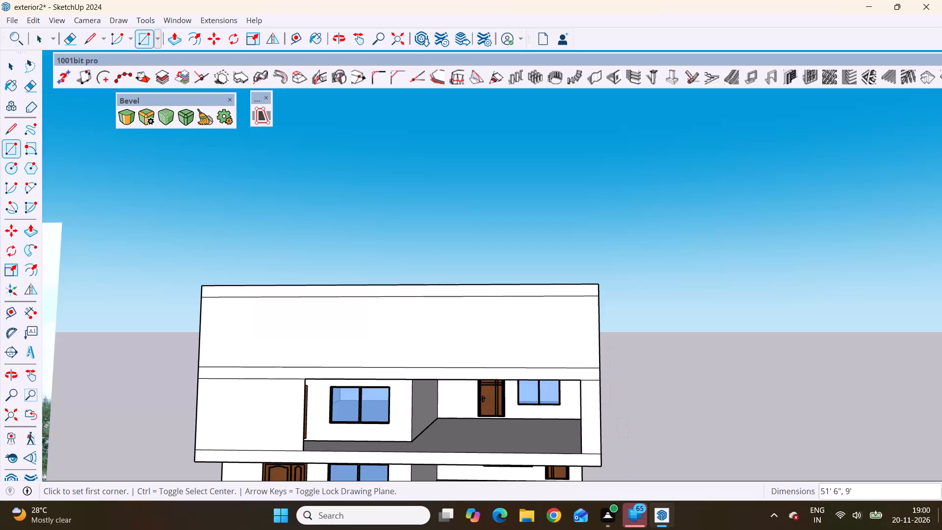
Examine the building's front from several angles and compare the top floor's new front face with the reference facade.
scroll(916, 384, down, 6)
scroll(871, 321, down, 4)
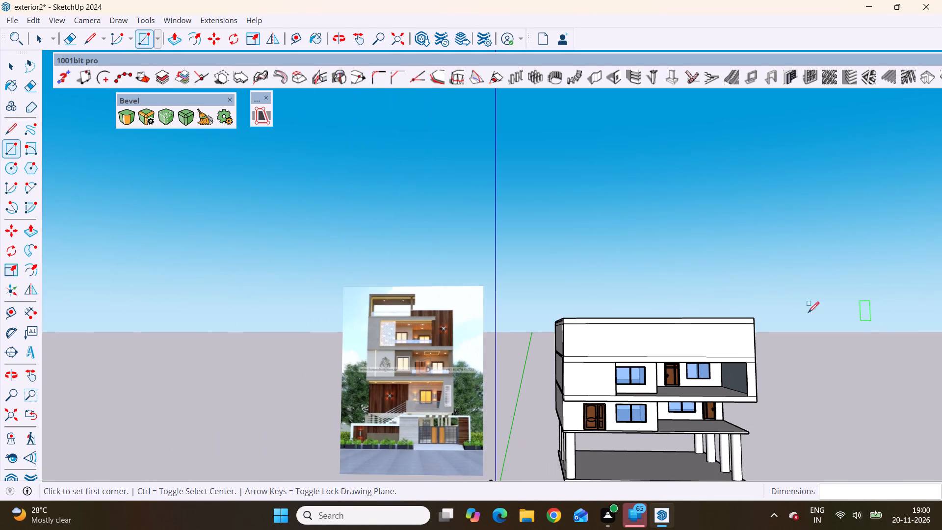
scroll(537, 206, down, 6)
middle_drag(662, 351, 653, 394)
scroll(653, 394, up, 6)
key(space)
scroll(353, 227, up, 2)
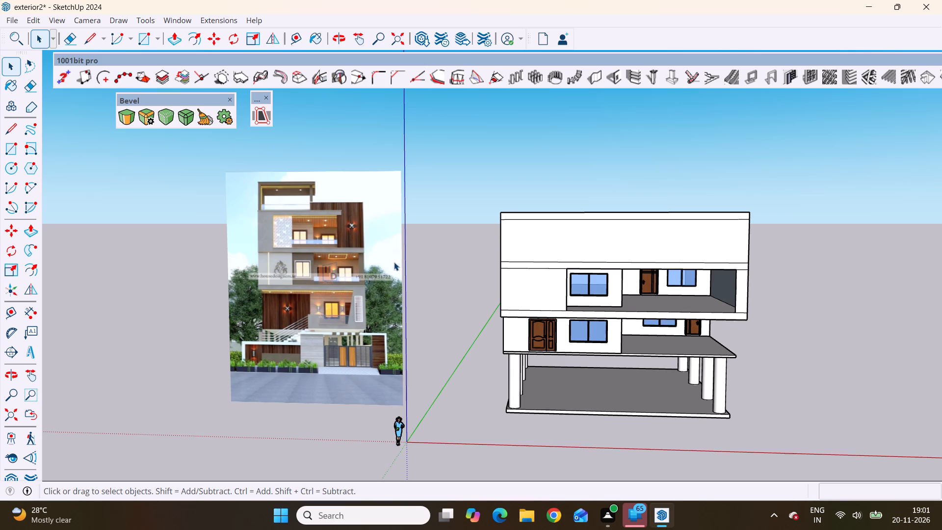
scroll(394, 270, down, 3)
middle_drag(453, 305, 506, 309)
scroll(522, 250, up, 3)
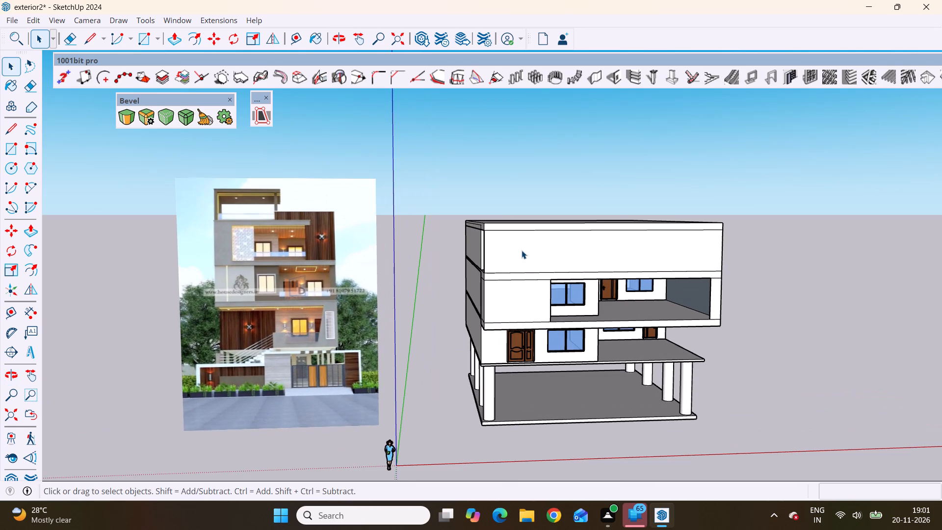
scroll(512, 273, down, 3)
middle_drag(526, 297, 509, 291)
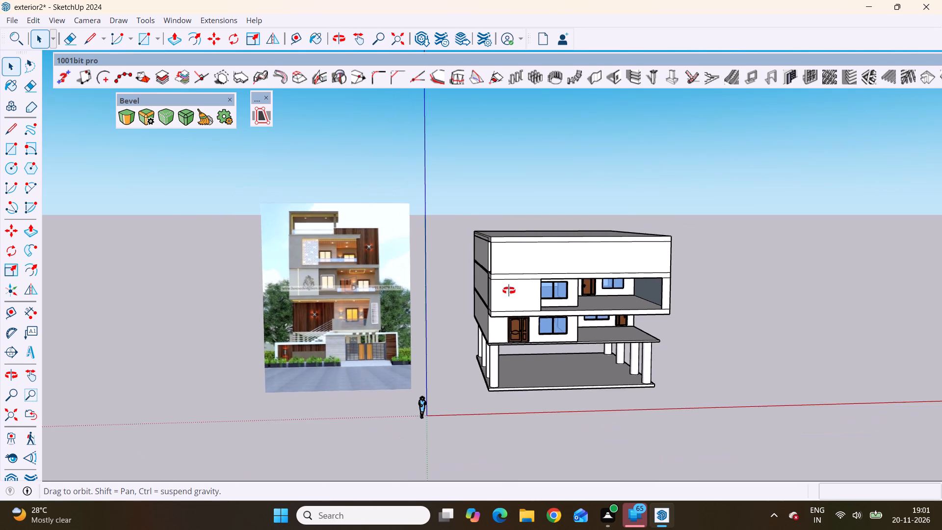
middle_drag(509, 291, 516, 279)
scroll(516, 279, up, 3)
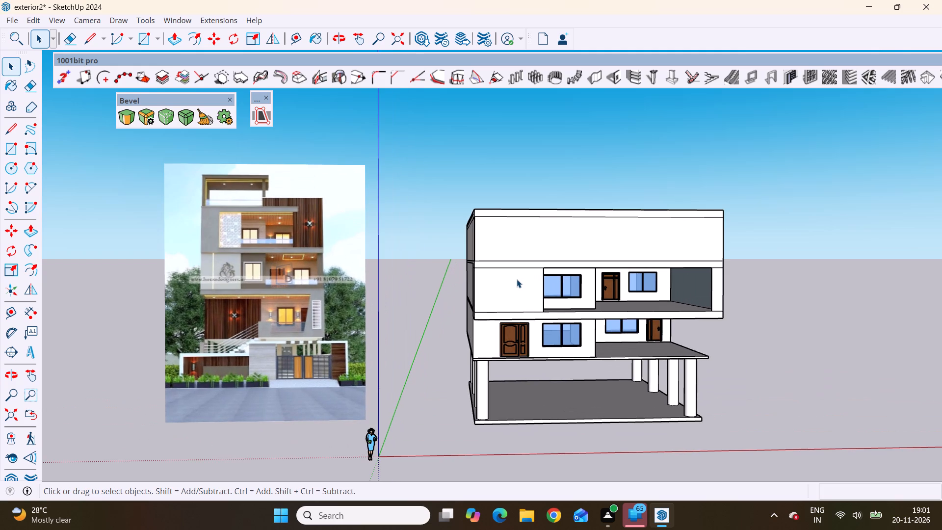
scroll(517, 279, down, 1)
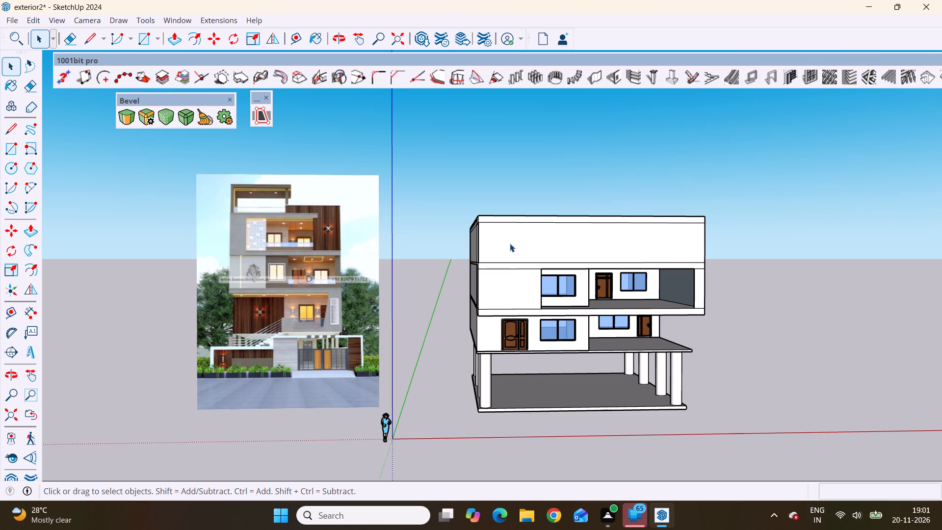
scroll(510, 245, up, 2)
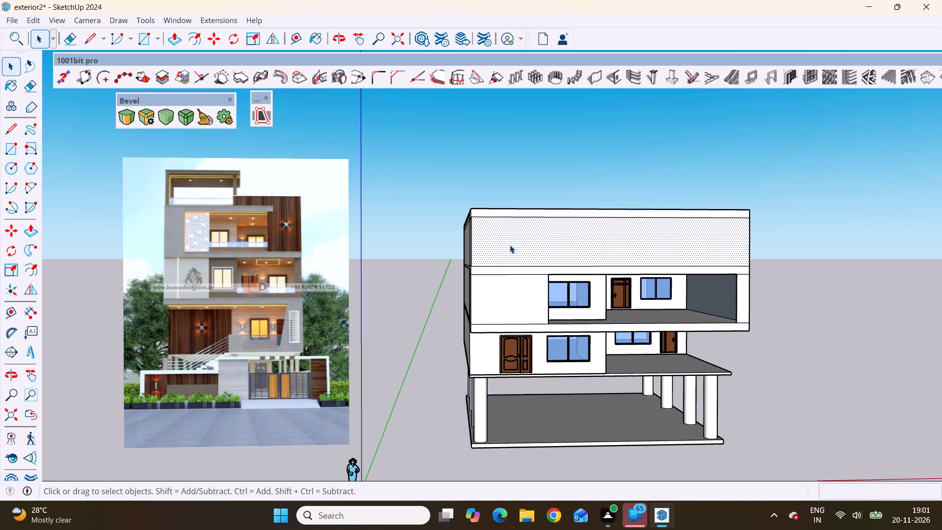
Draw a 9' vertical line across the top floor's front face, aligned with the inner edge of the solid wall panel on the floor below.
key(l)
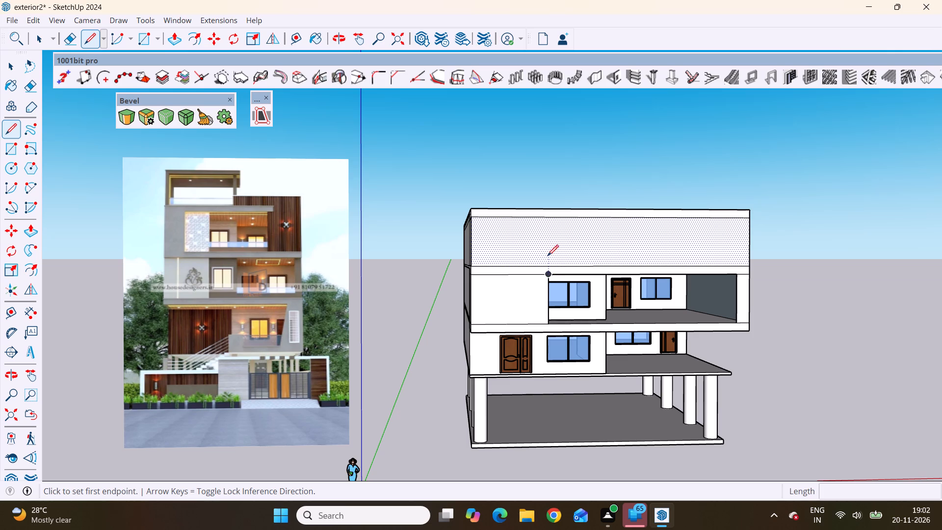
click(548, 265)
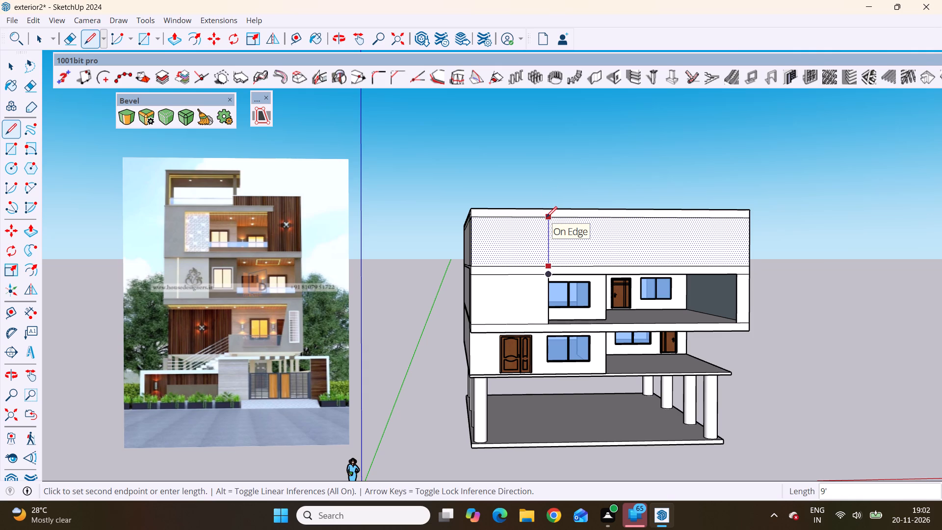
scroll(546, 217, up, 7)
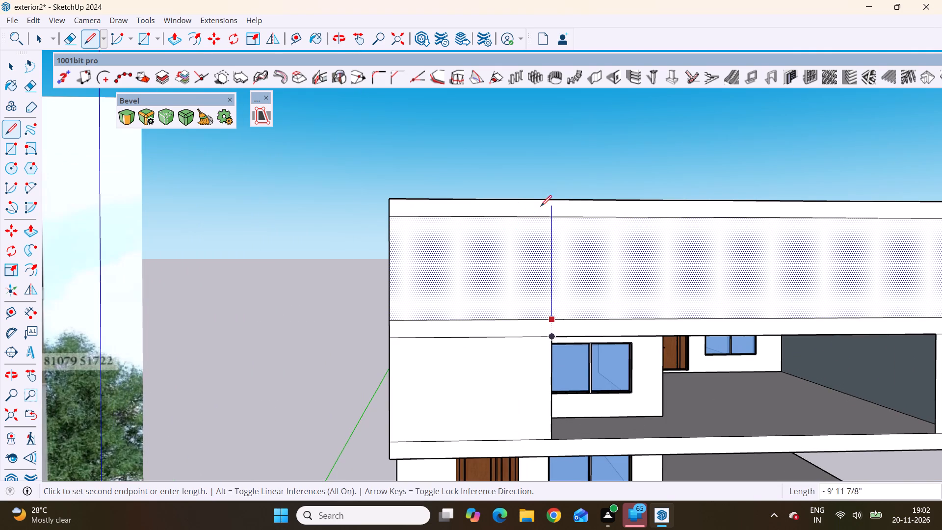
click(551, 218)
scroll(441, 266, down, 7)
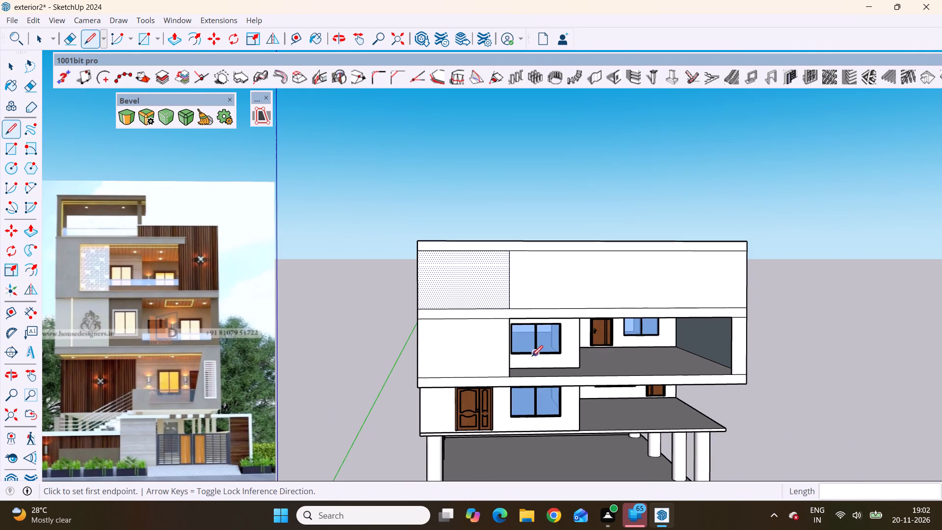
scroll(542, 350, up, 2)
key(space)
click(419, 156)
scroll(506, 309, down, 3)
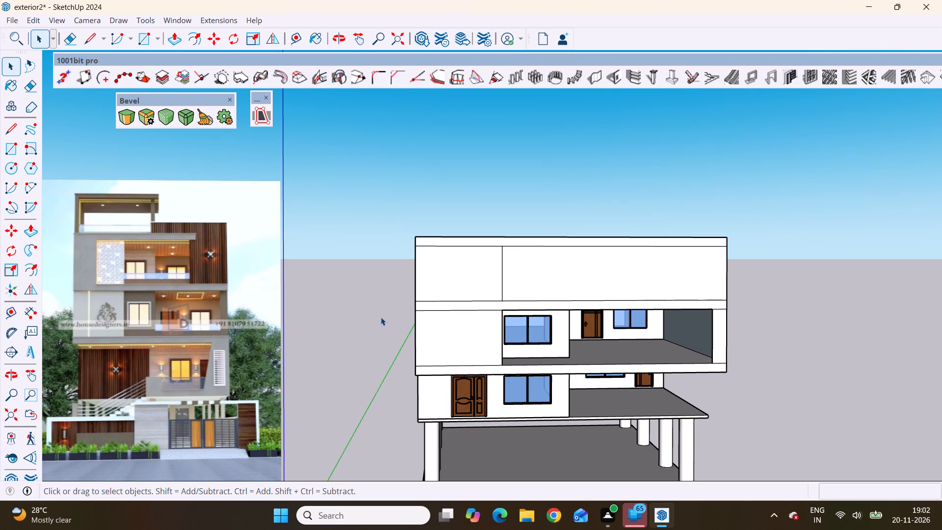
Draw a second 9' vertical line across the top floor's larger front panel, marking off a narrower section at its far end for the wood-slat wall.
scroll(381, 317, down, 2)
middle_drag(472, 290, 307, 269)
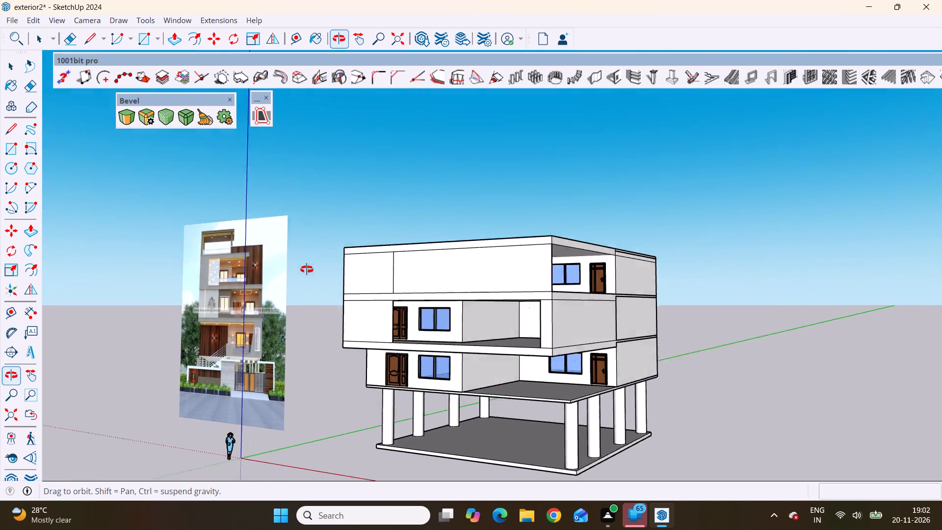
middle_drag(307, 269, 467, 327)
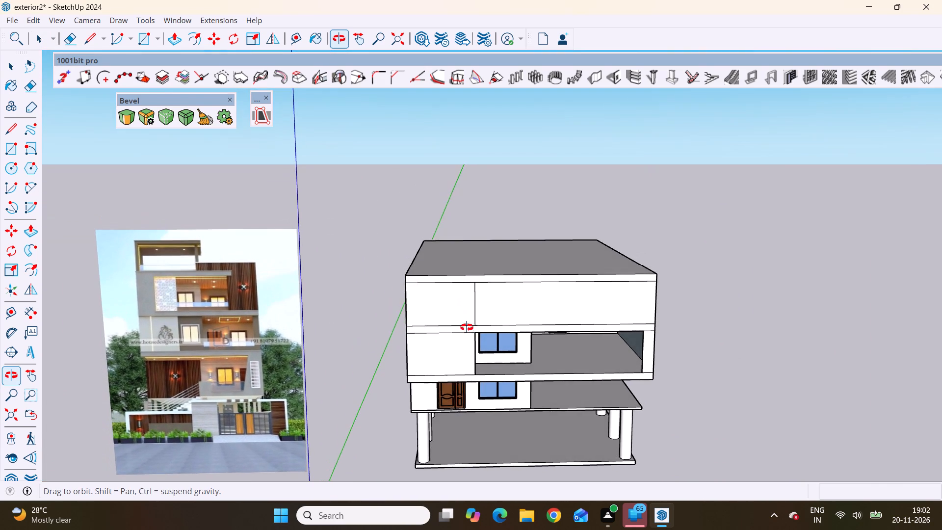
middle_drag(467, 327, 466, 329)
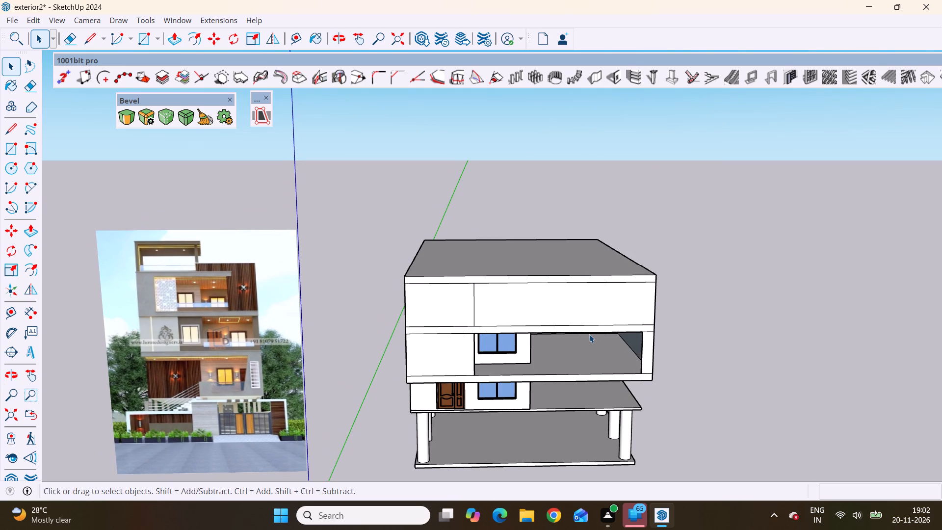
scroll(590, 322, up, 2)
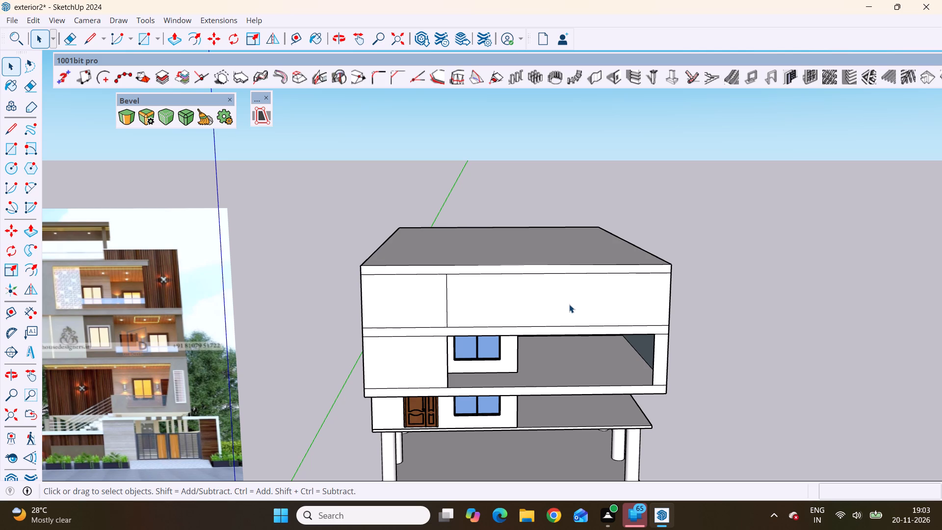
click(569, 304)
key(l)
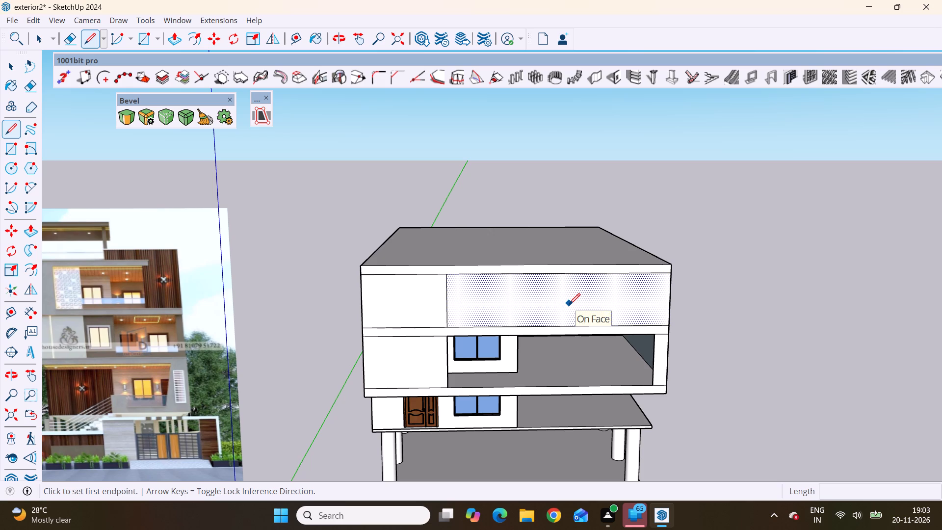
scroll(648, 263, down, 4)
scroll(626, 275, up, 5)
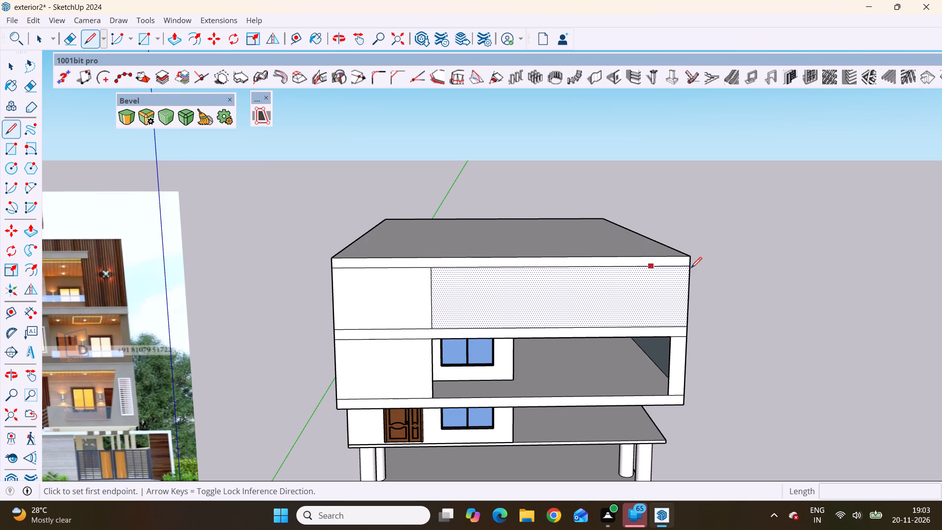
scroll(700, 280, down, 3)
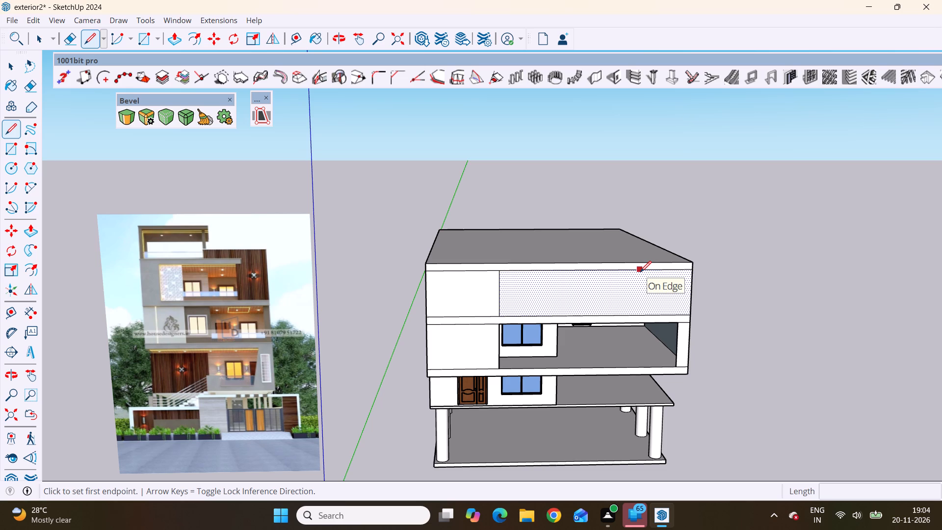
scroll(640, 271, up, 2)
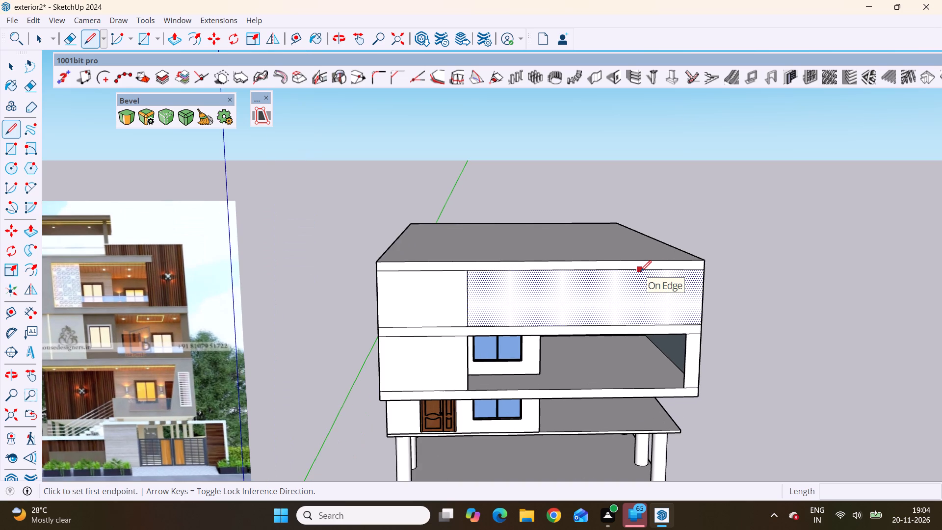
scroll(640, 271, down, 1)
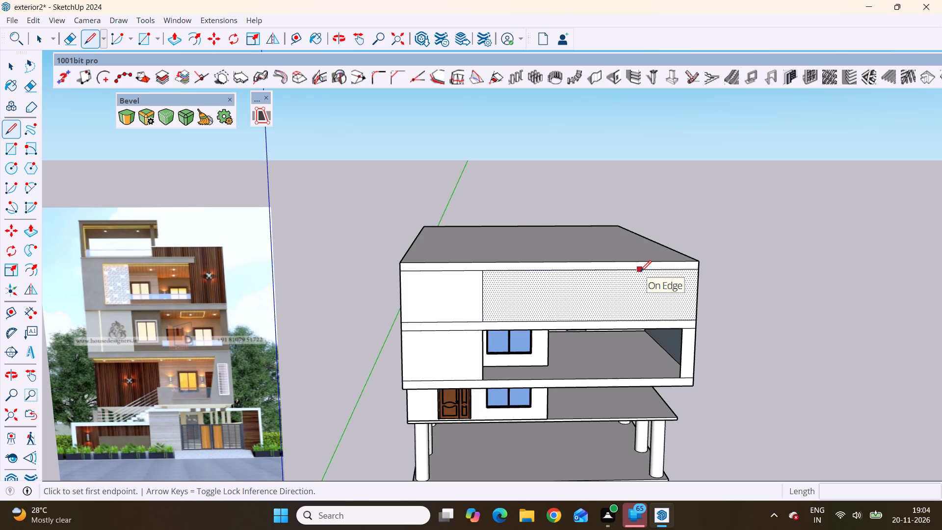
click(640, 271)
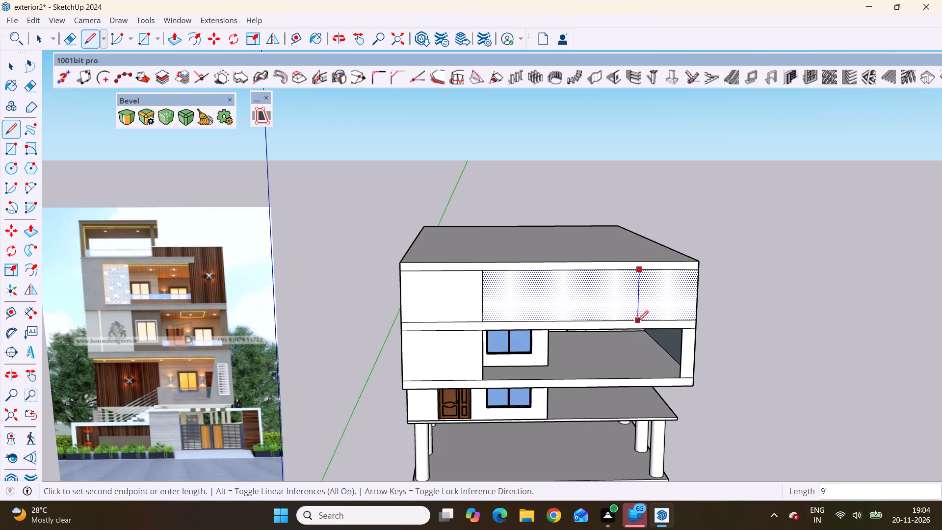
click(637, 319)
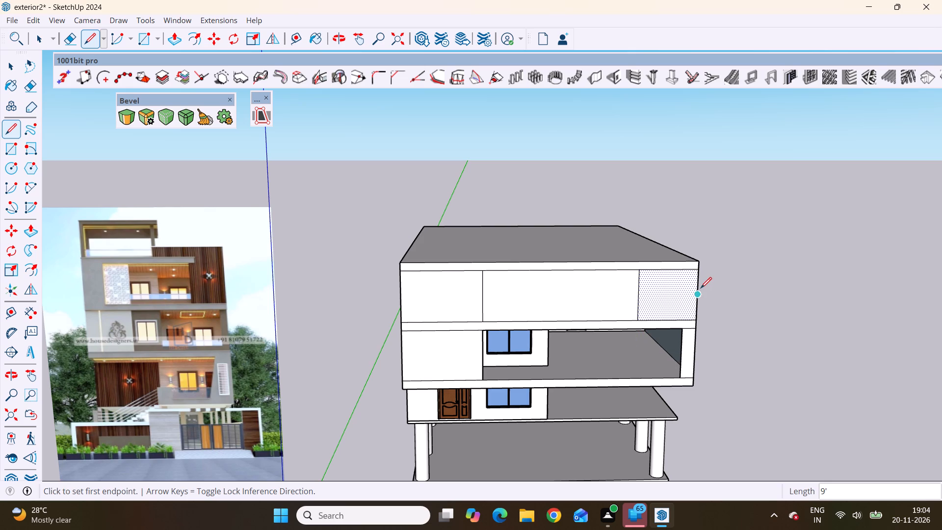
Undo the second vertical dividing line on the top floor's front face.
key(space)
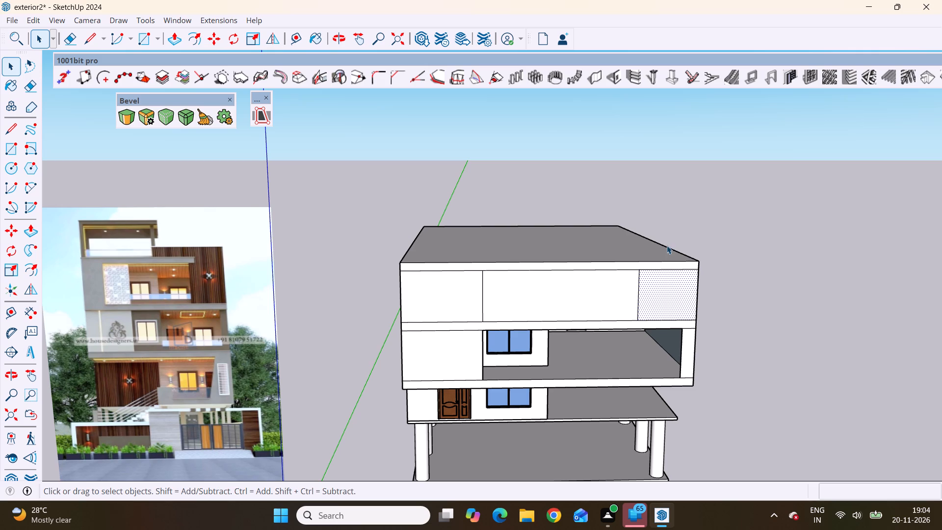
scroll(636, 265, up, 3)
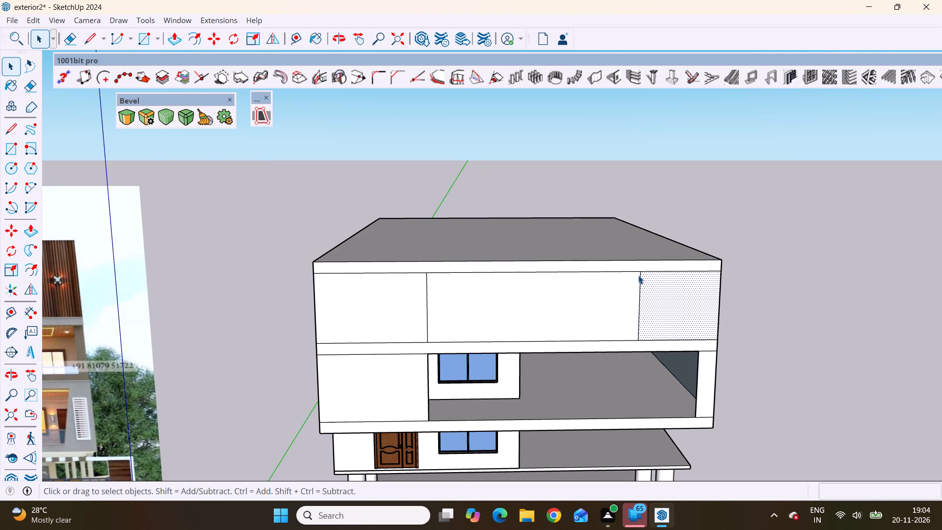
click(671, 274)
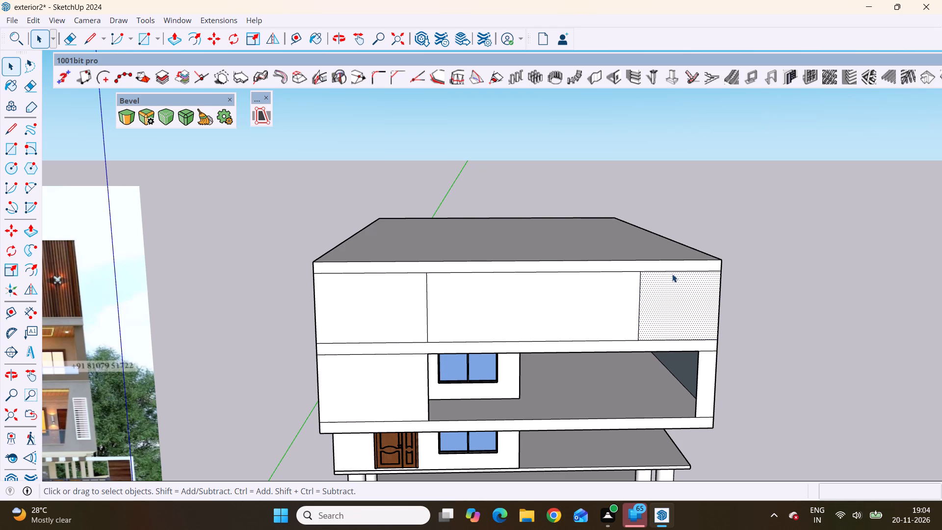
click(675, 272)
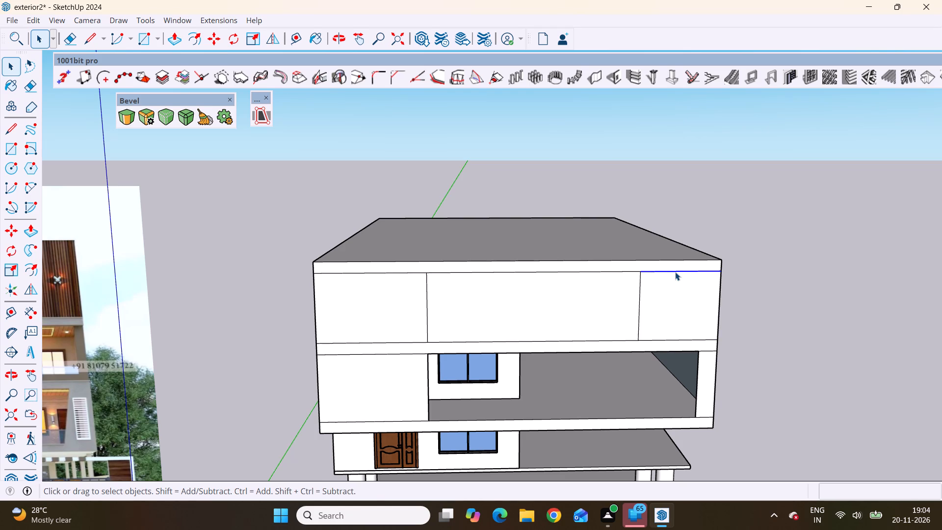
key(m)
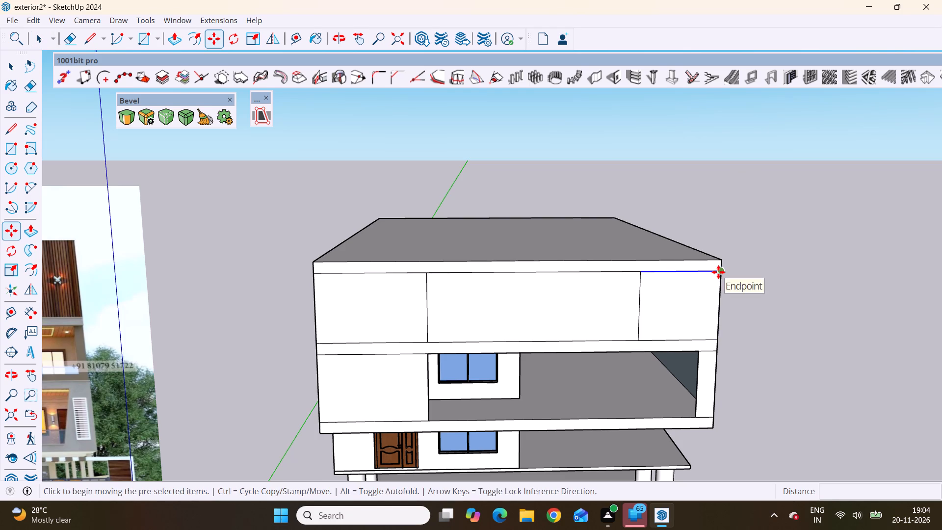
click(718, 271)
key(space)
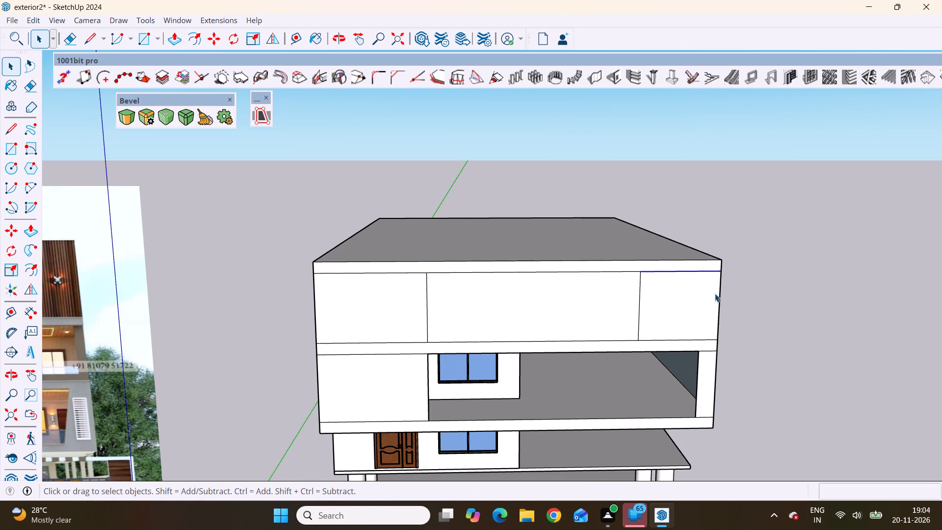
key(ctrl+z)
Start a rectangle on the top floor's larger front panel from its lower outer corner, above the slab edge.
click(681, 303)
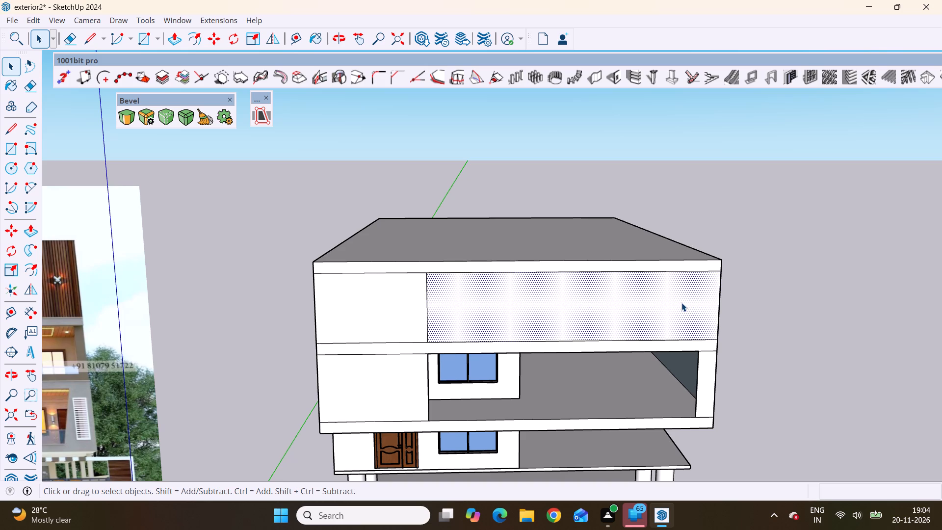
scroll(681, 303, down, 2)
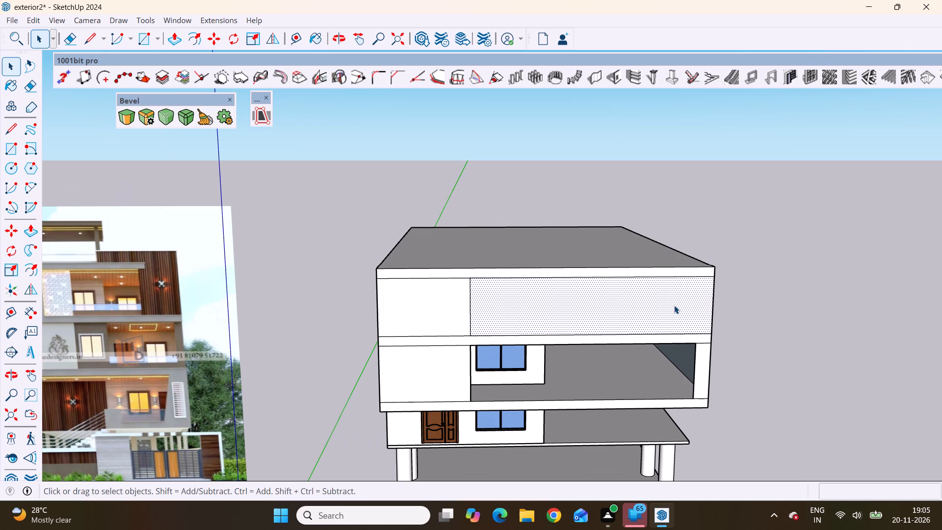
key(r)
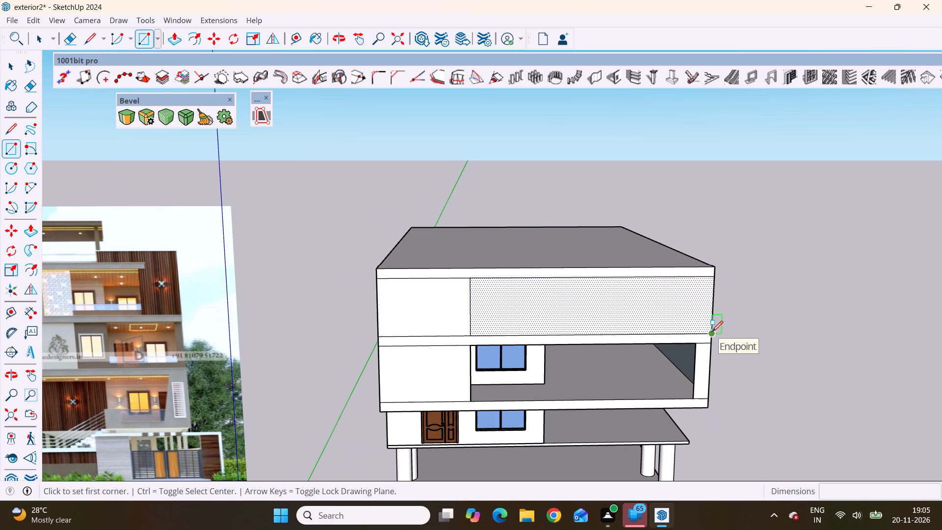
scroll(534, 300, down, 3)
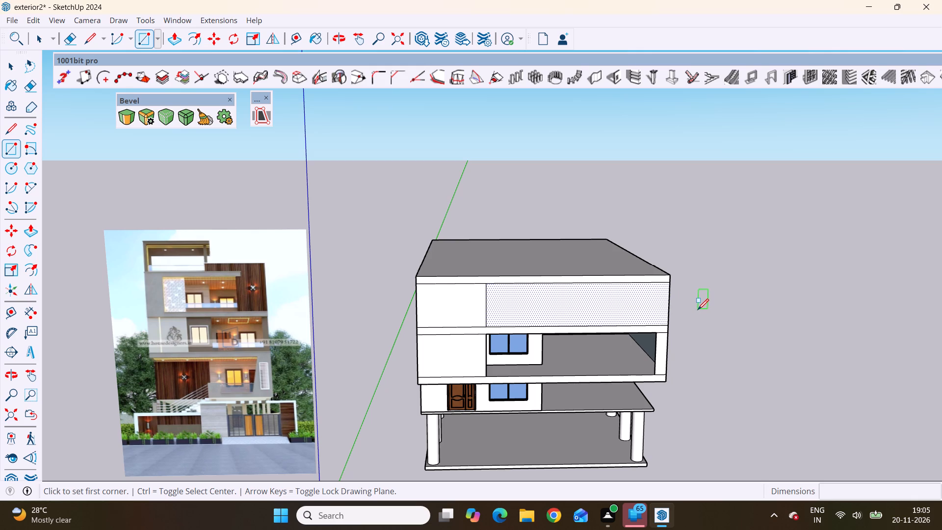
click(666, 326)
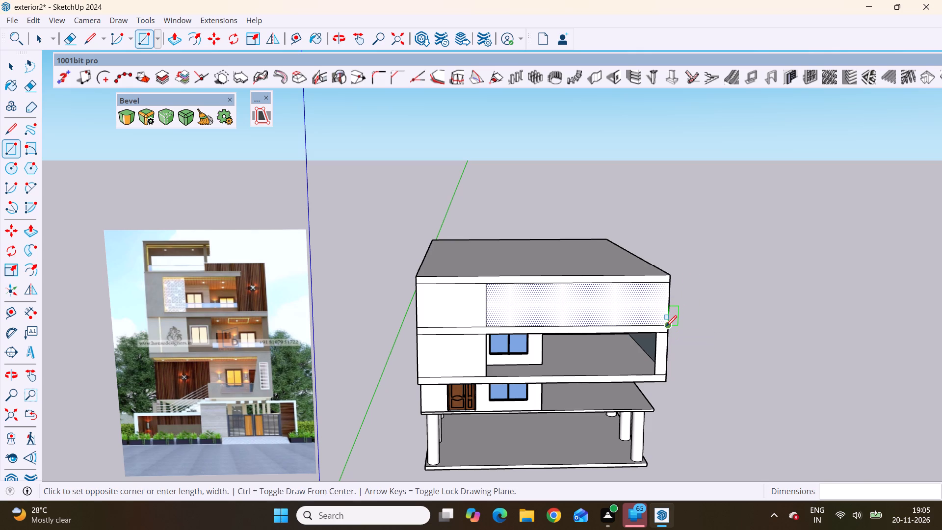
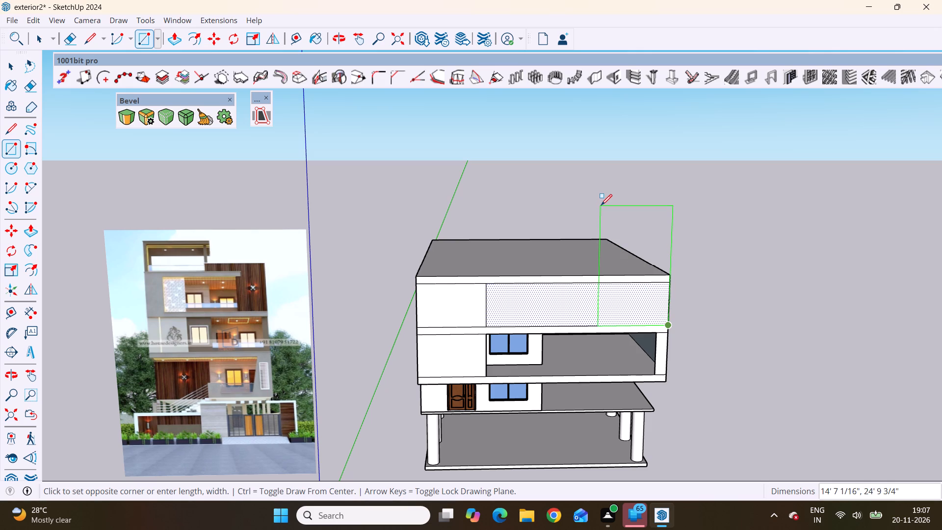
Complete the tall wall-panel rectangle at the top floor's outer front end, about 14' 7" by 25' 1", extending above the roof.
click(601, 204)
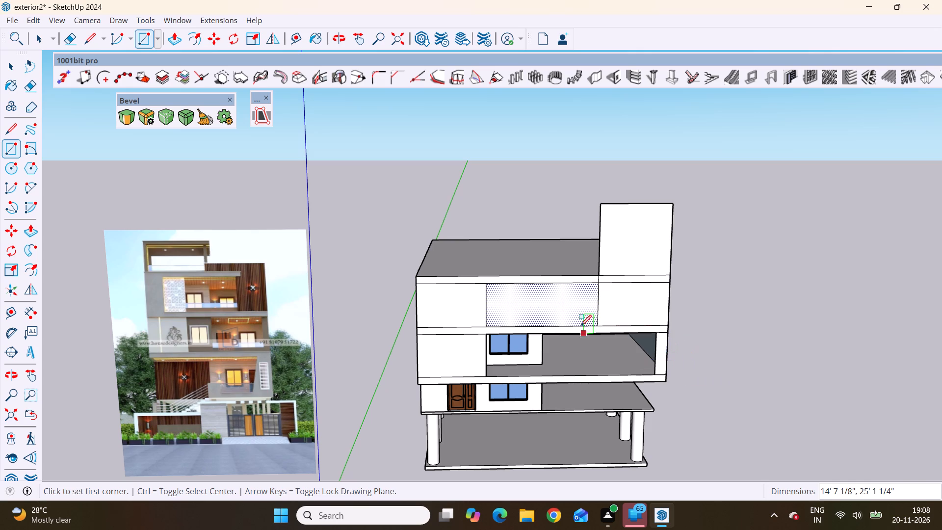
key(space)
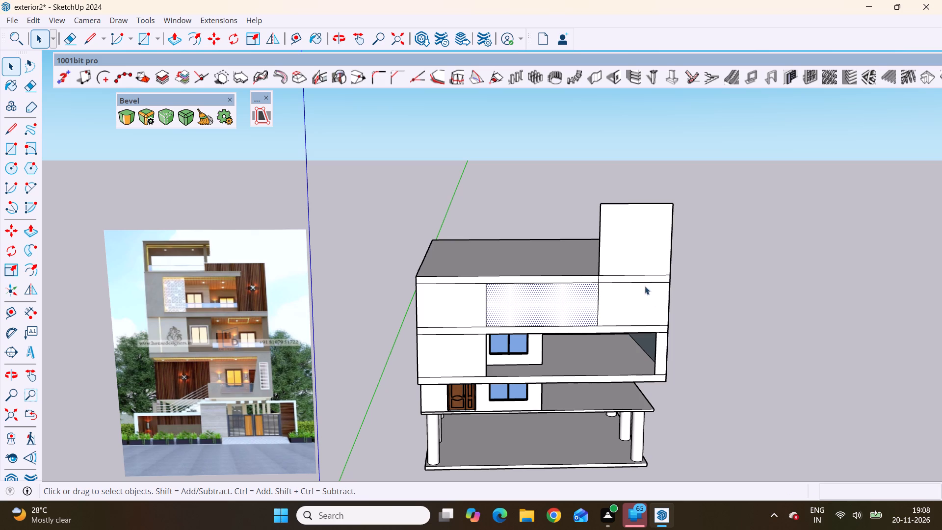
Compare the building's front and roof with the reference facade, focusing on the top floor's screen, opening and wood-slat wall.
scroll(548, 296, up, 3)
scroll(575, 284, down, 3)
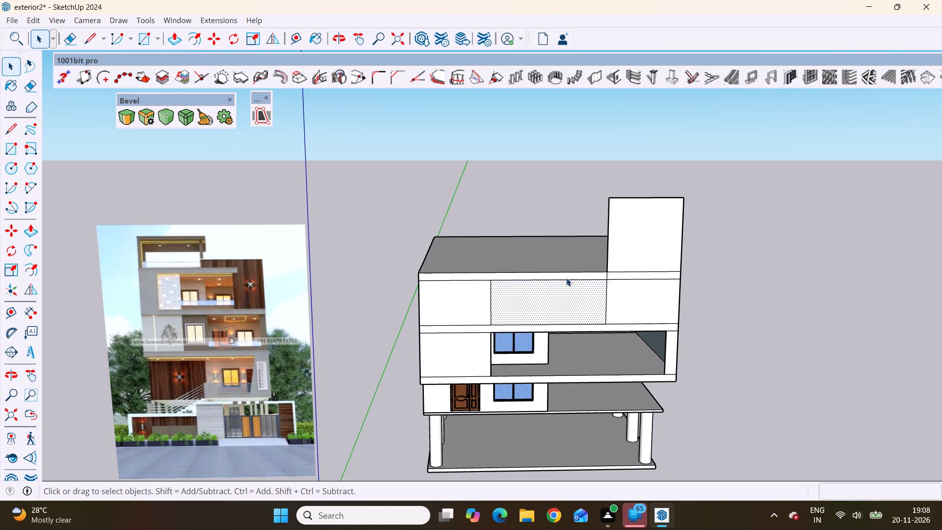
click(572, 277)
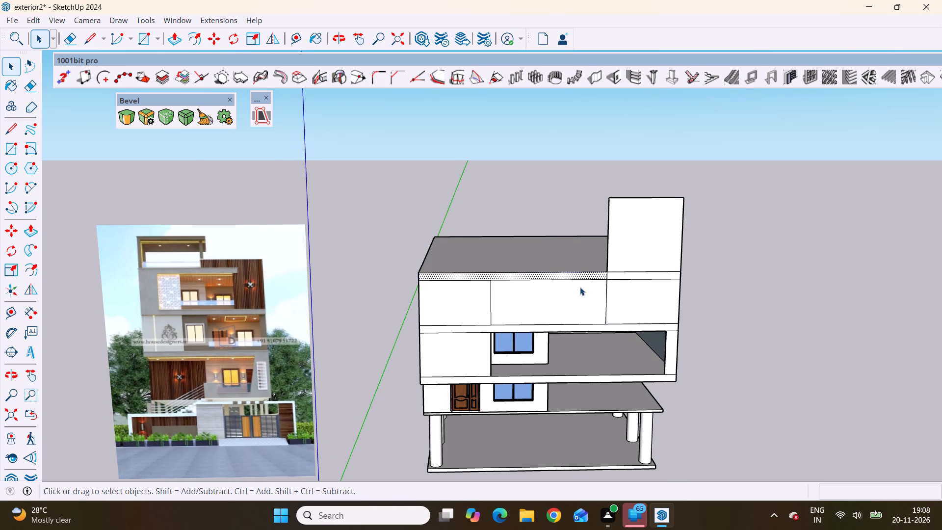
scroll(580, 287, up, 1)
scroll(580, 287, down, 3)
middle_drag(608, 321, 577, 276)
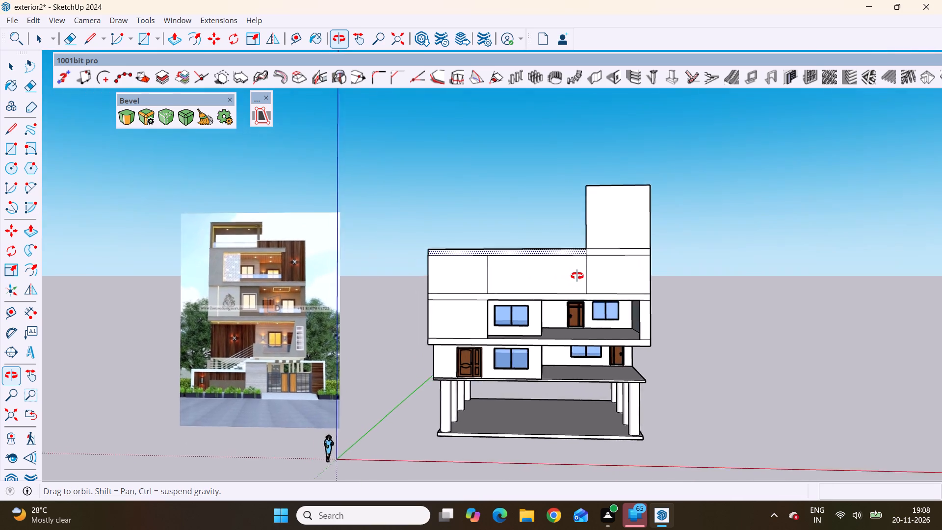
middle_drag(577, 276, 578, 277)
scroll(578, 277, up, 1)
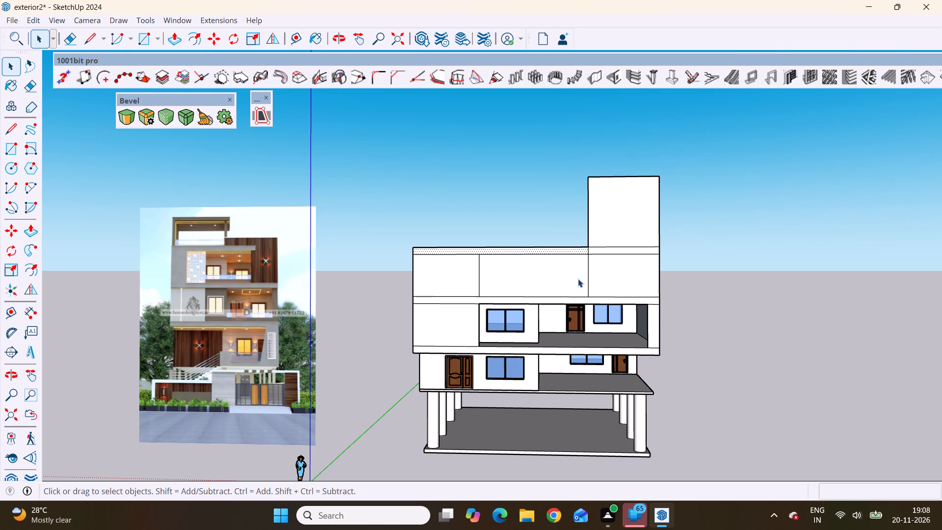
scroll(578, 279, down, 2)
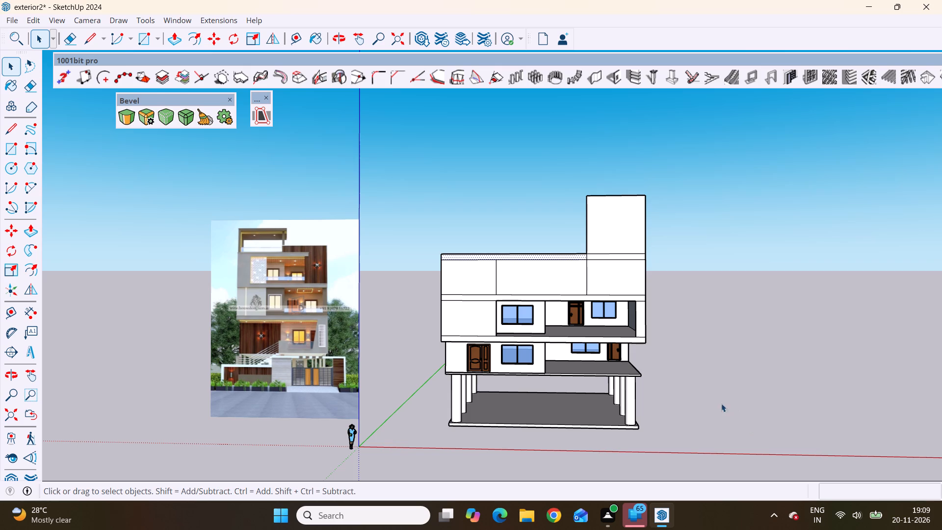
scroll(579, 420, down, 4)
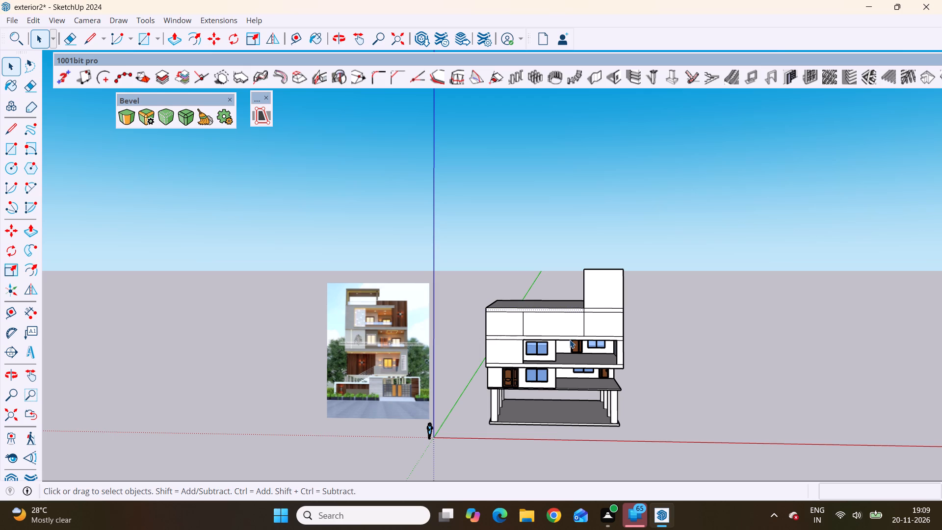
scroll(570, 340, down, 2)
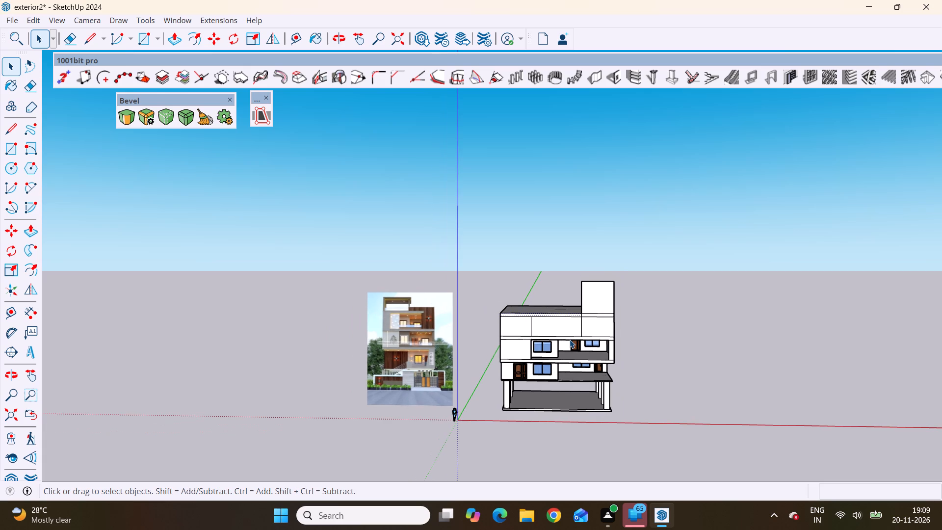
scroll(418, 325, up, 6)
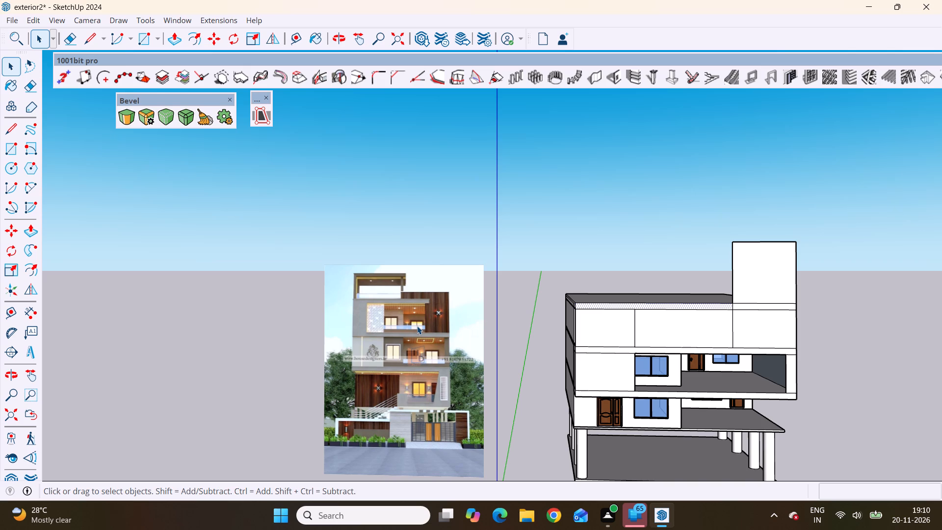
scroll(417, 326, up, 2)
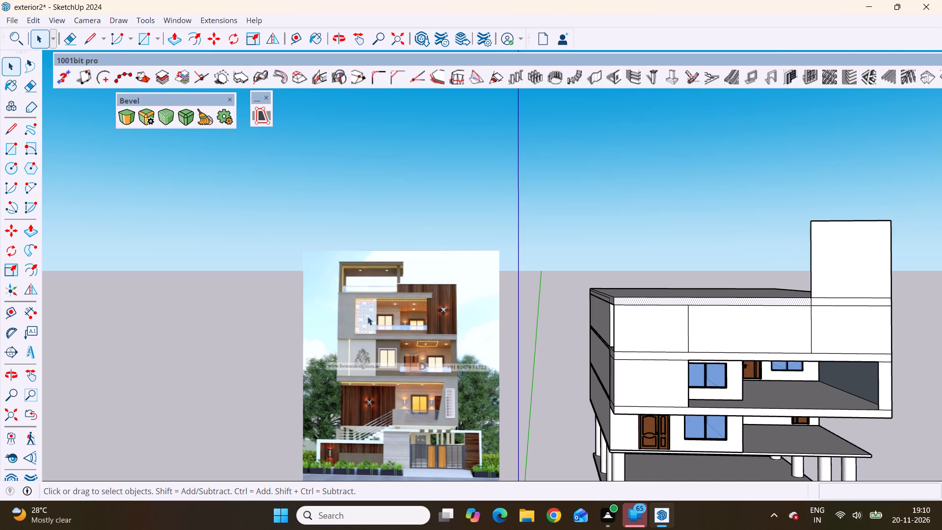
scroll(352, 310, up, 3)
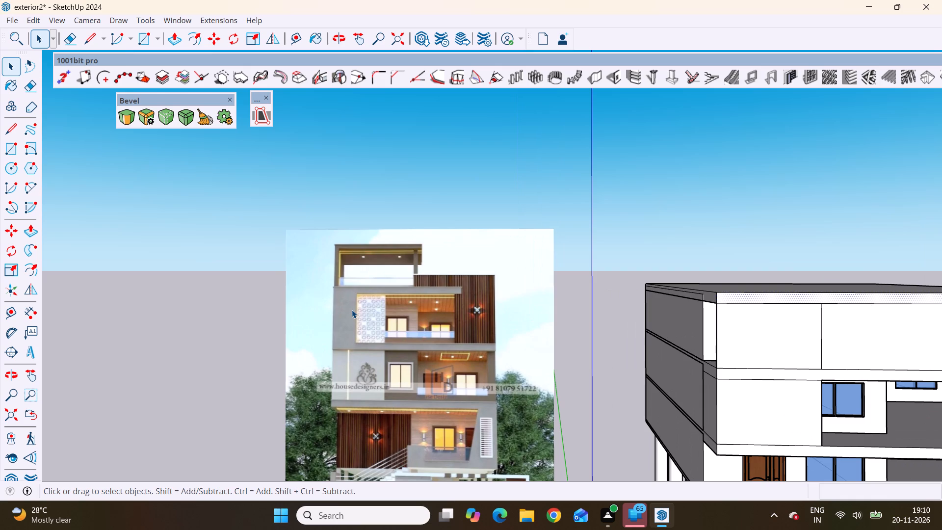
scroll(352, 310, down, 2)
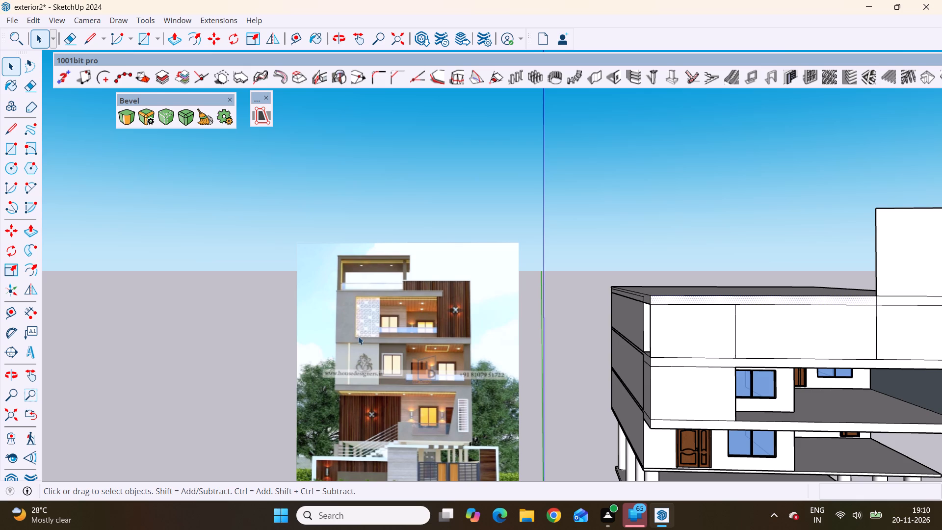
scroll(357, 353, down, 3)
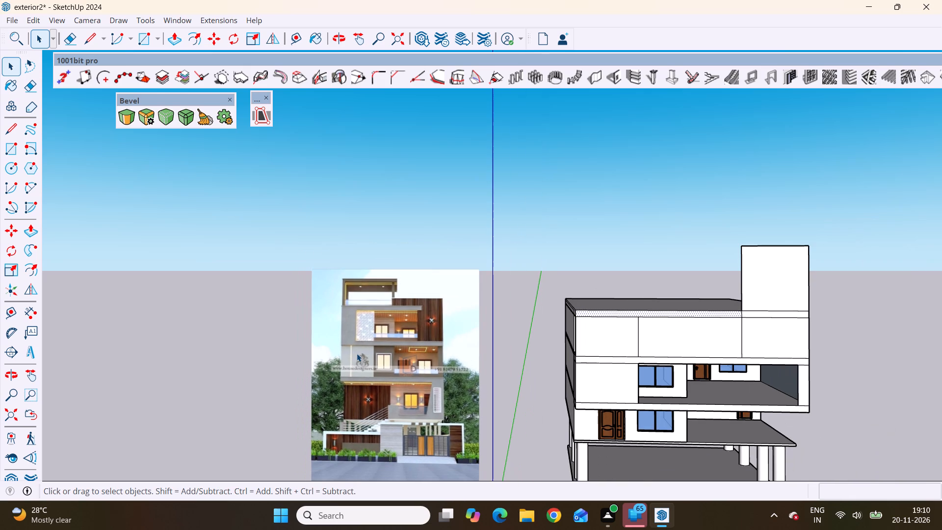
scroll(357, 353, down, 2)
scroll(576, 385, up, 1)
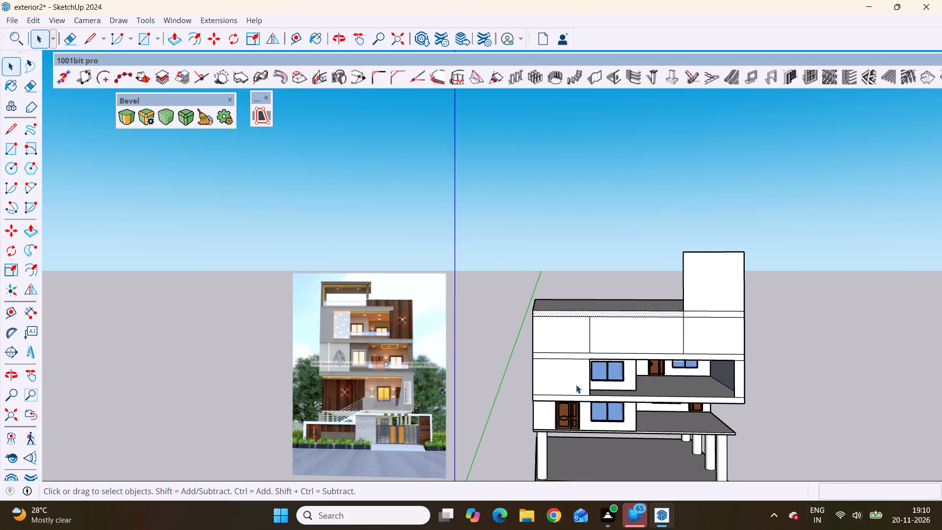
scroll(576, 385, up, 1)
middle_drag(563, 384, 604, 380)
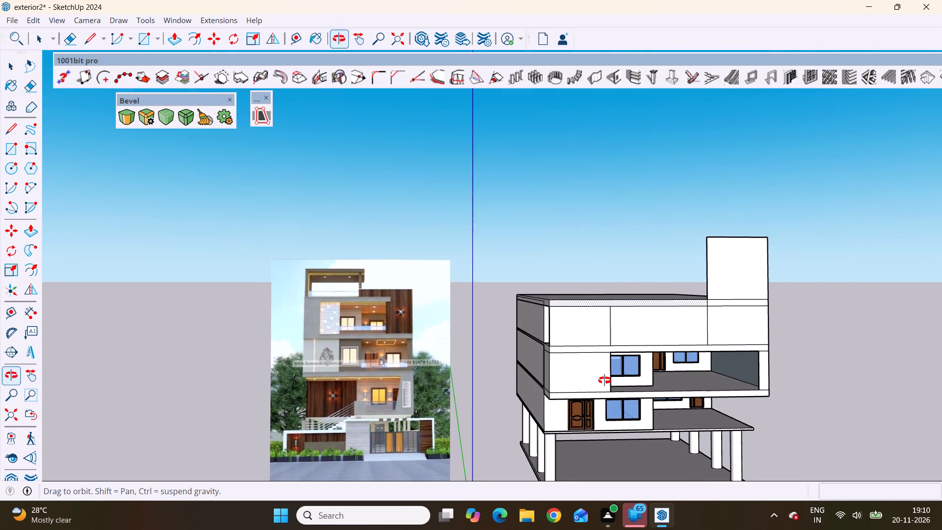
middle_drag(604, 380, 588, 375)
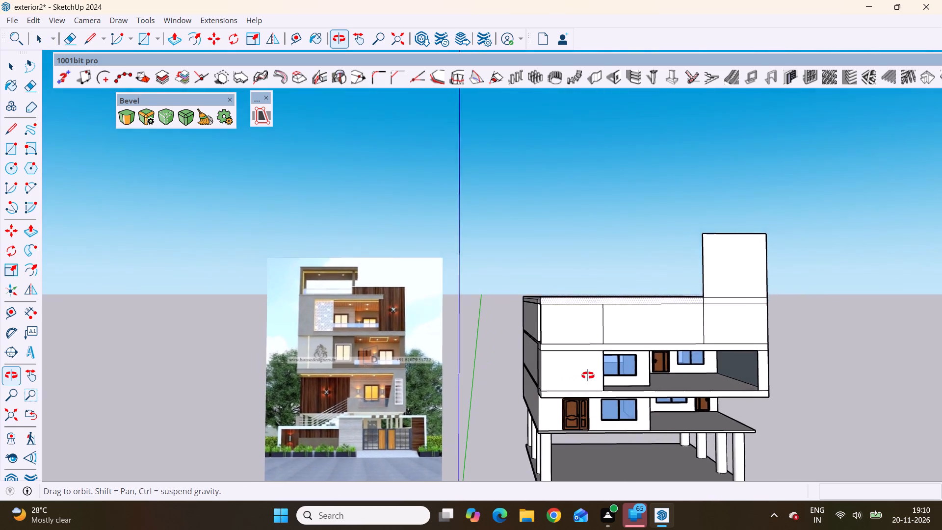
middle_drag(588, 375, 566, 412)
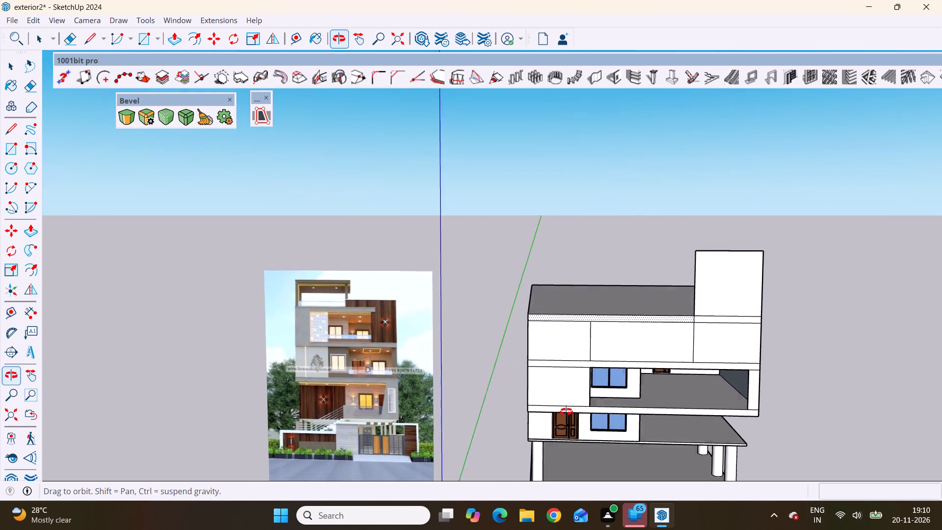
middle_drag(566, 412, 577, 433)
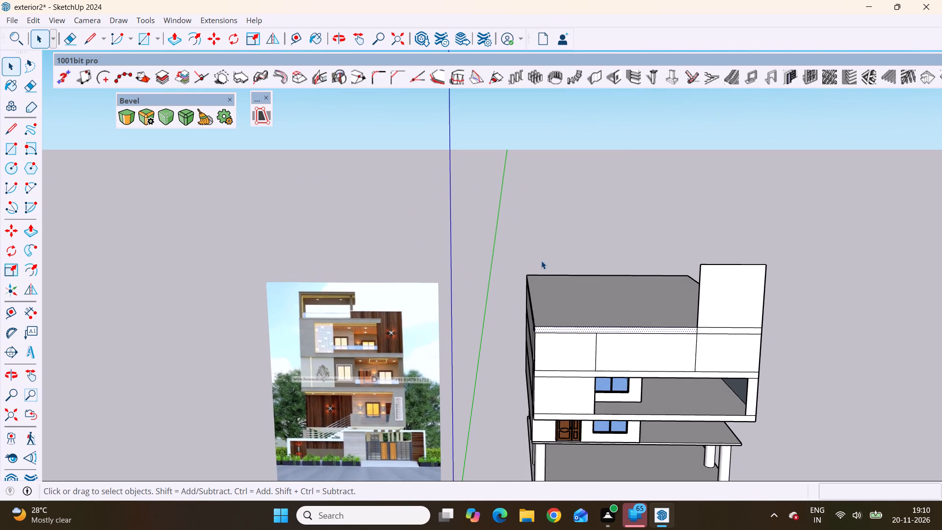
scroll(542, 312, up, 2)
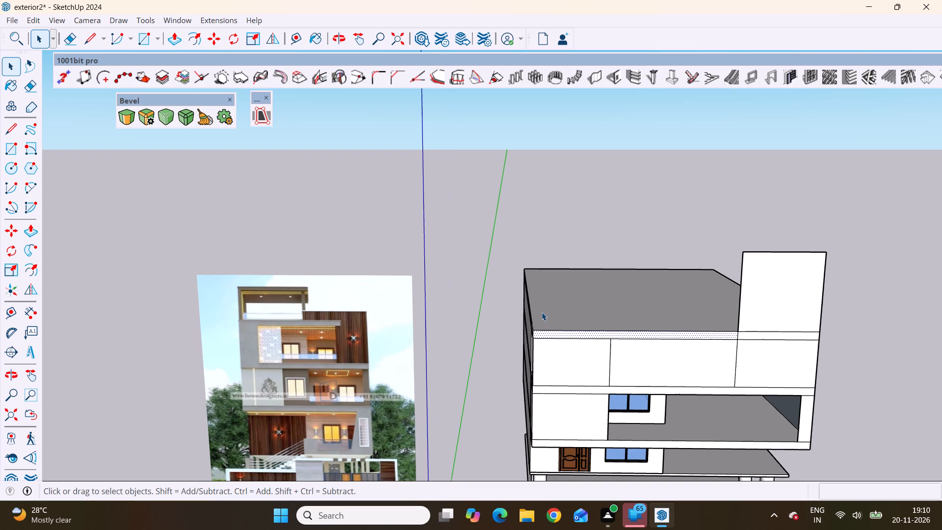
middle_drag(540, 341, 551, 370)
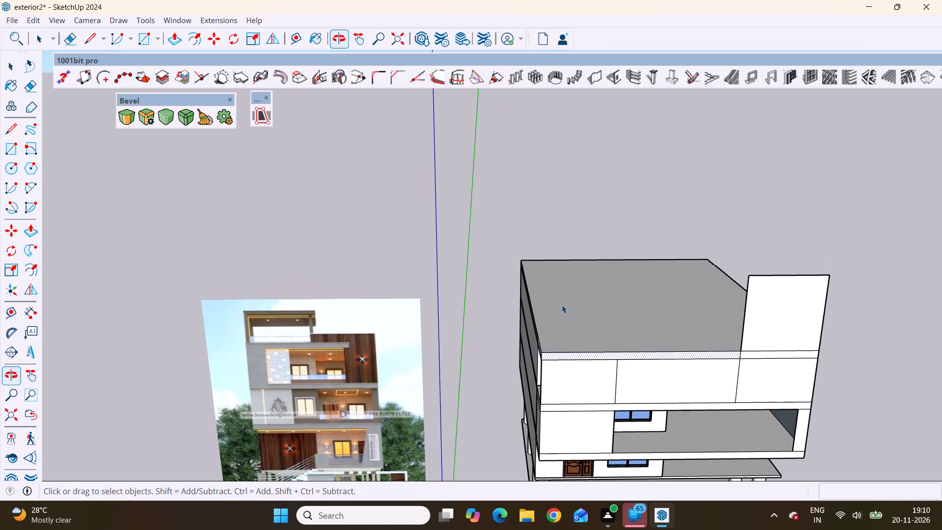
click(565, 300)
scroll(564, 302, down, 2)
middle_drag(566, 301, 564, 363)
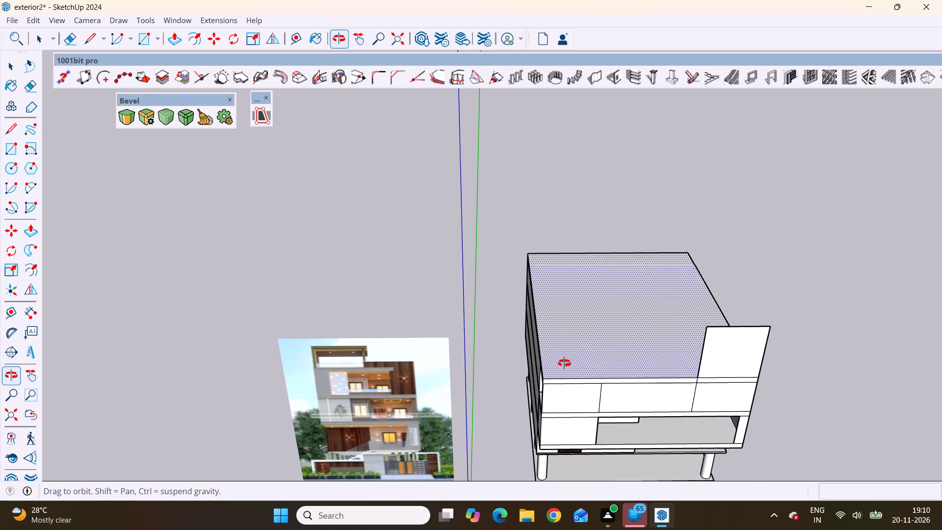
middle_drag(564, 363, 558, 235)
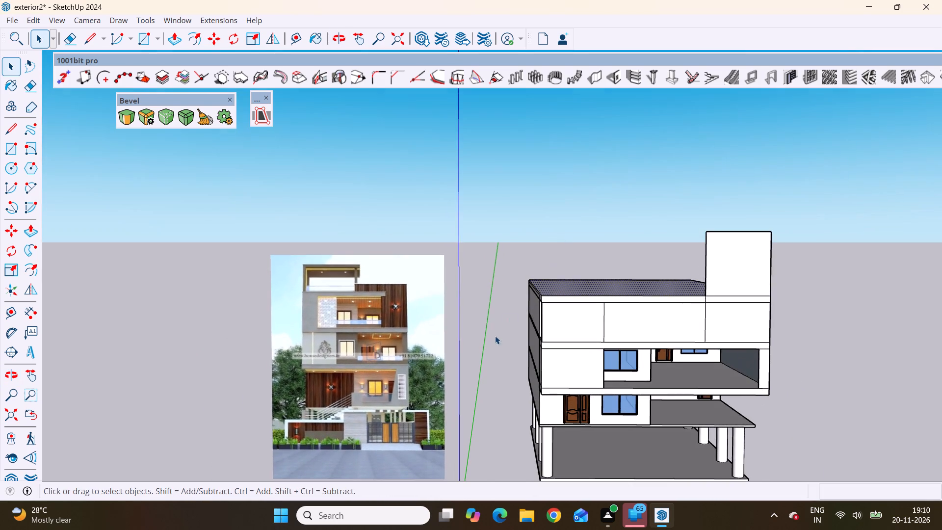
scroll(493, 340, down, 7)
middle_drag(575, 336, 575, 288)
scroll(568, 354, up, 4)
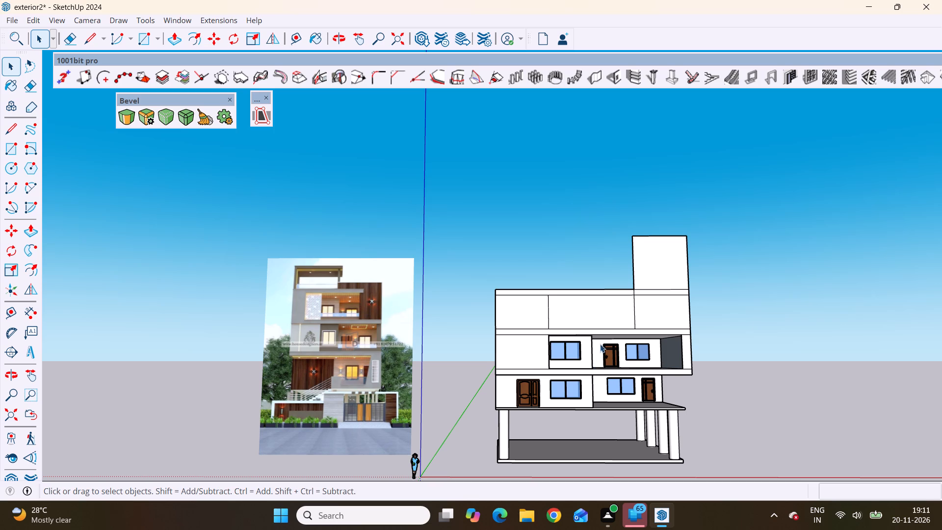
Cut out the top floor's middle front face between the solid wall section and the tall end panel to open the balcony.
scroll(614, 323, down, 1)
middle_drag(628, 313, 587, 371)
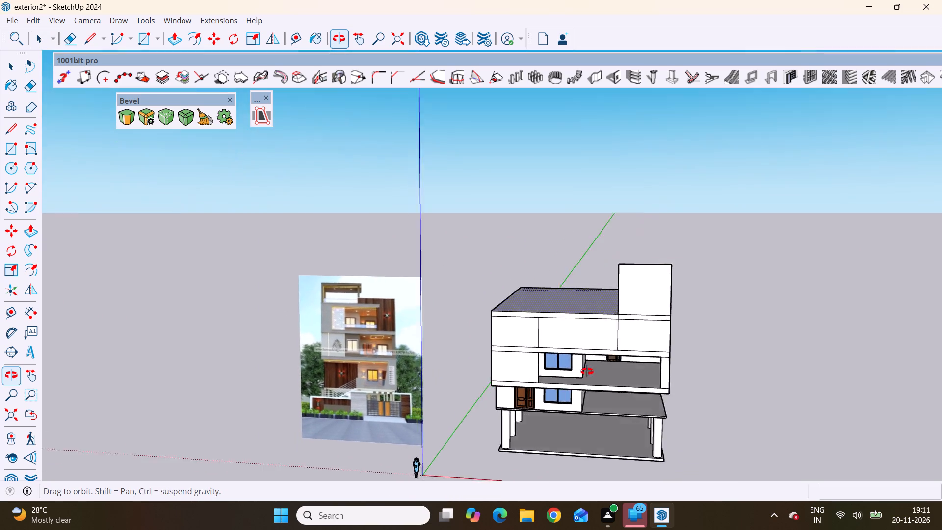
middle_drag(587, 371, 647, 368)
click(593, 330)
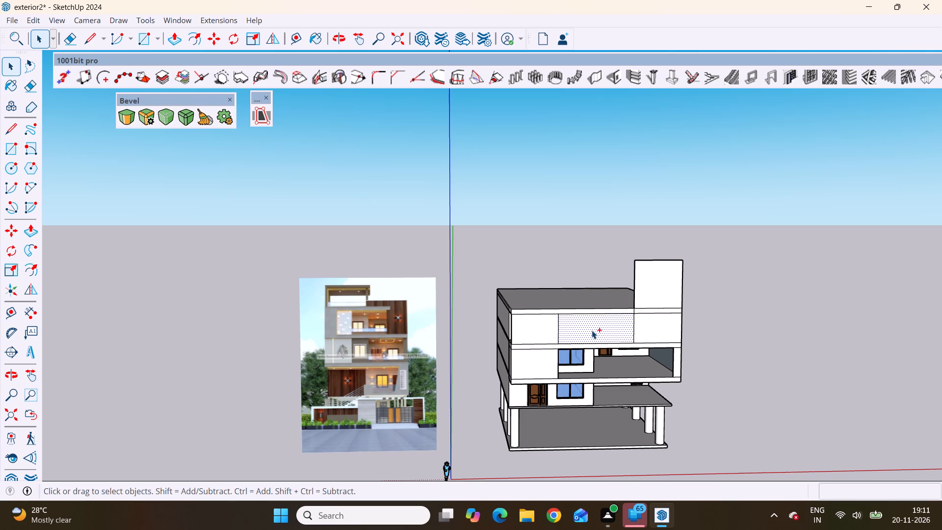
key(ctrl+x)
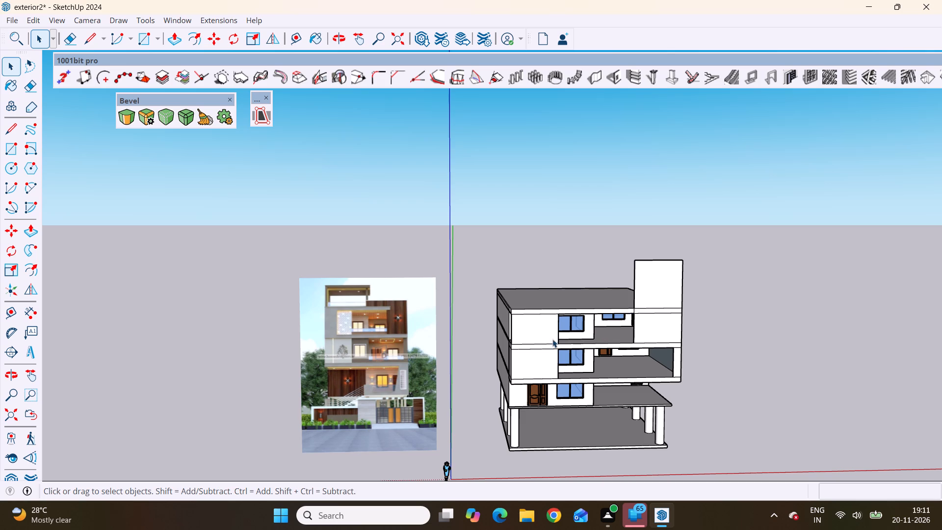
Examine the top floor's front opening and tall end panel against the reference facade.
scroll(546, 343, down, 3)
middle_drag(625, 349, 607, 312)
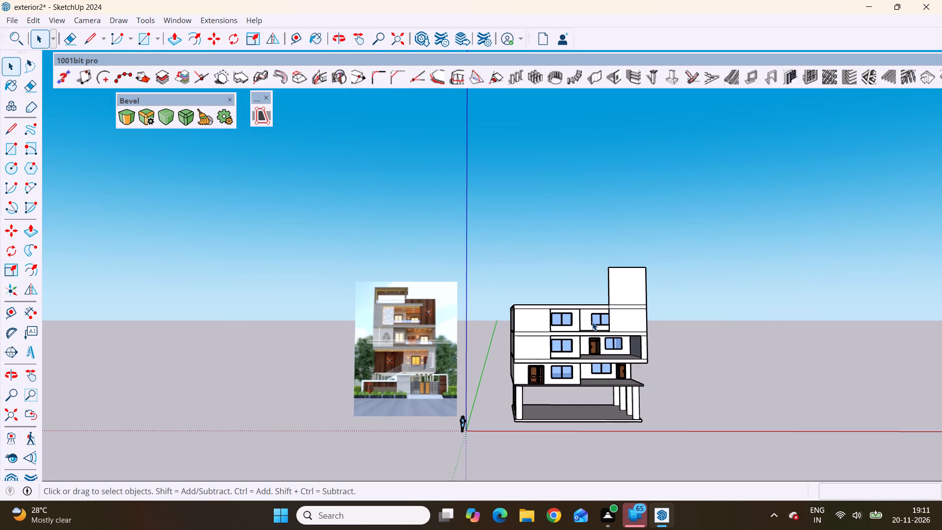
scroll(598, 320, up, 3)
scroll(598, 320, down, 1)
middle_drag(595, 325, 587, 360)
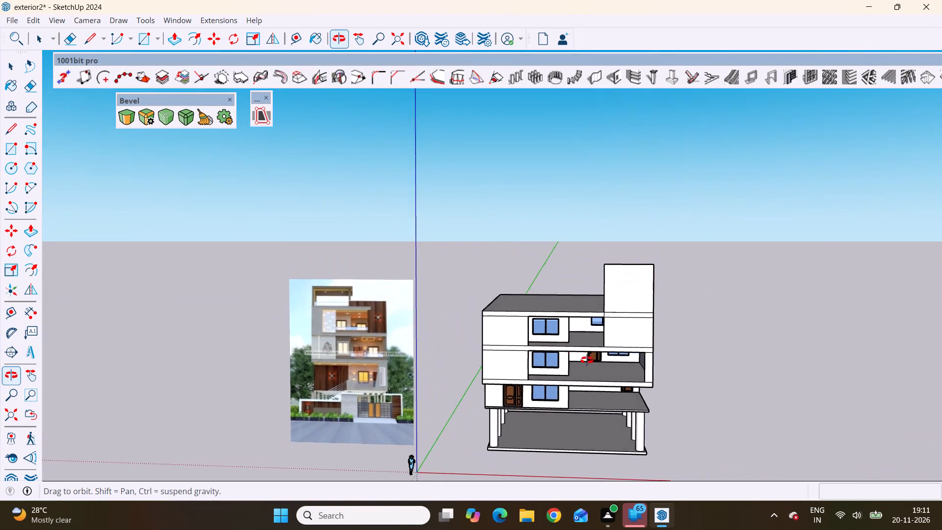
middle_drag(587, 360, 593, 362)
scroll(589, 345, up, 3)
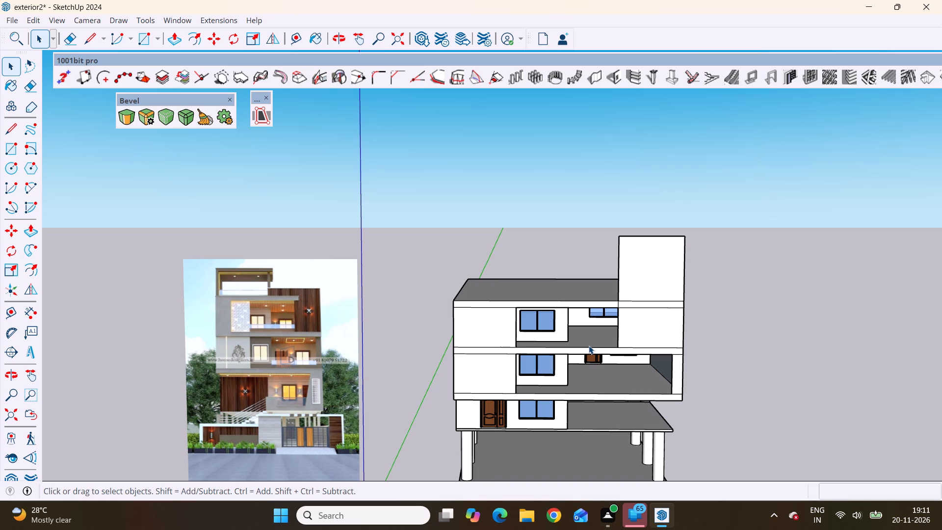
scroll(589, 345, down, 4)
Examine the tall end panel from the building's side, checking its separate faces at the roof slab and top floor.
middle_drag(602, 336, 305, 341)
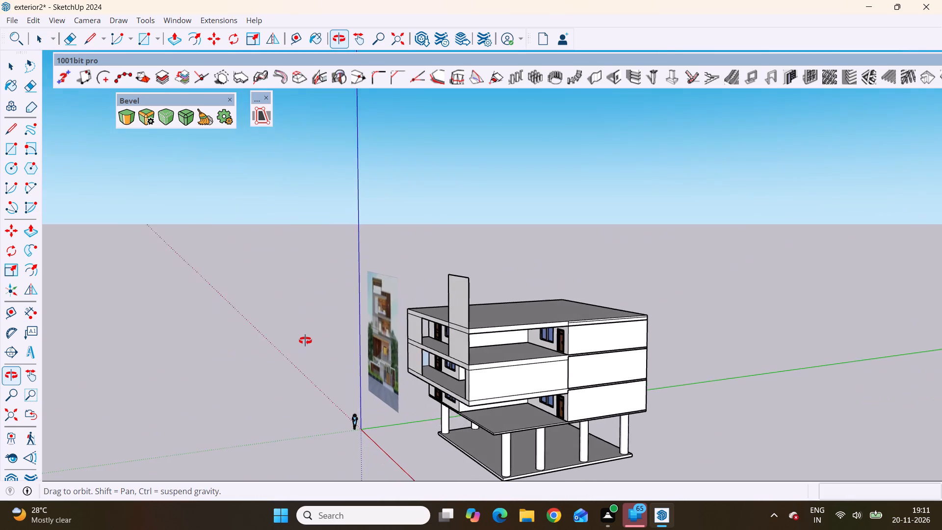
middle_drag(305, 341, 332, 360)
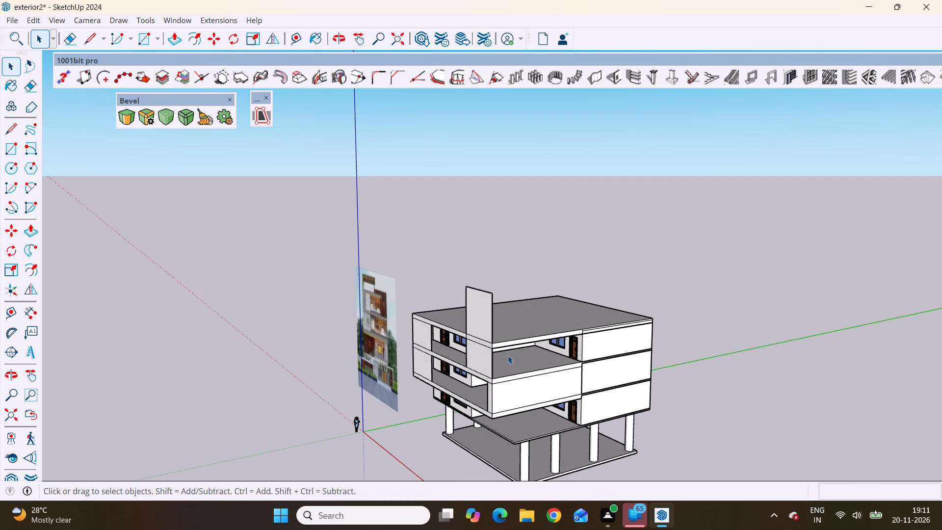
scroll(508, 355, up, 3)
middle_drag(508, 358, 463, 338)
scroll(463, 338, up, 5)
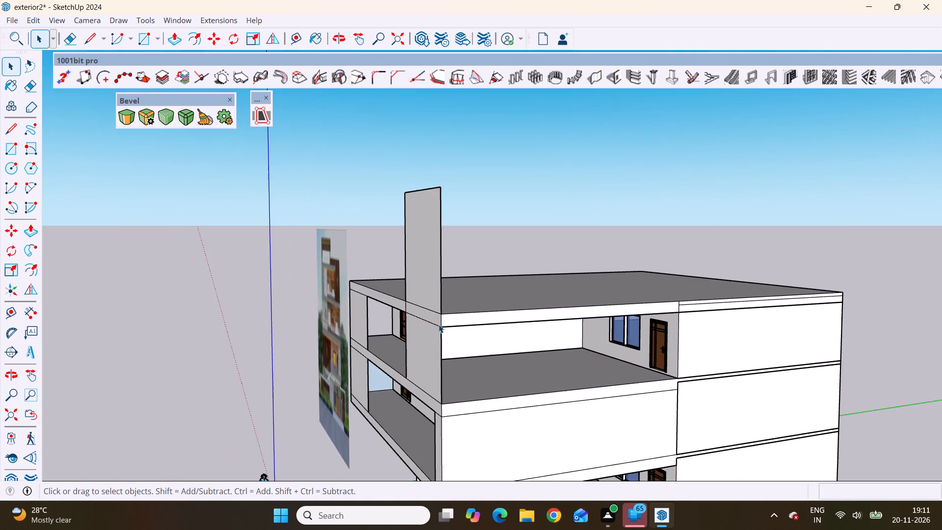
click(408, 333)
click(410, 282)
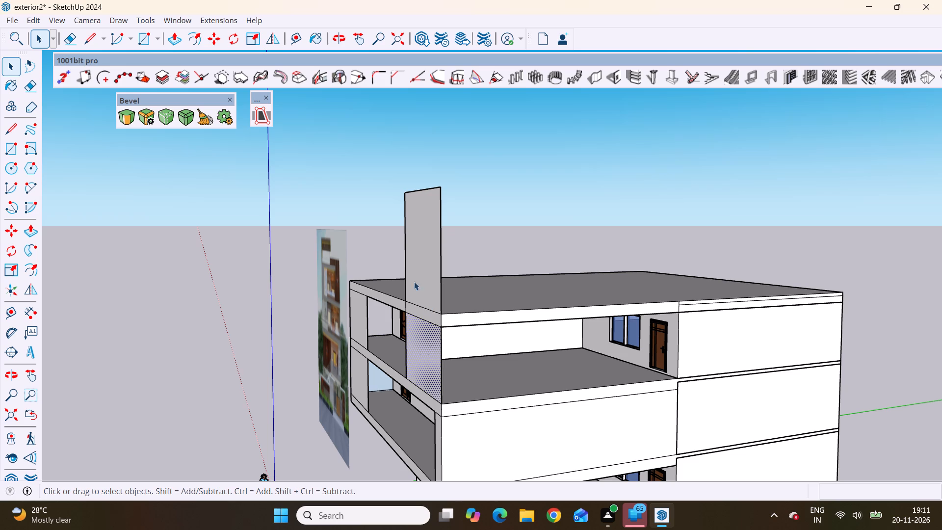
double_click(418, 339)
double_click(419, 339)
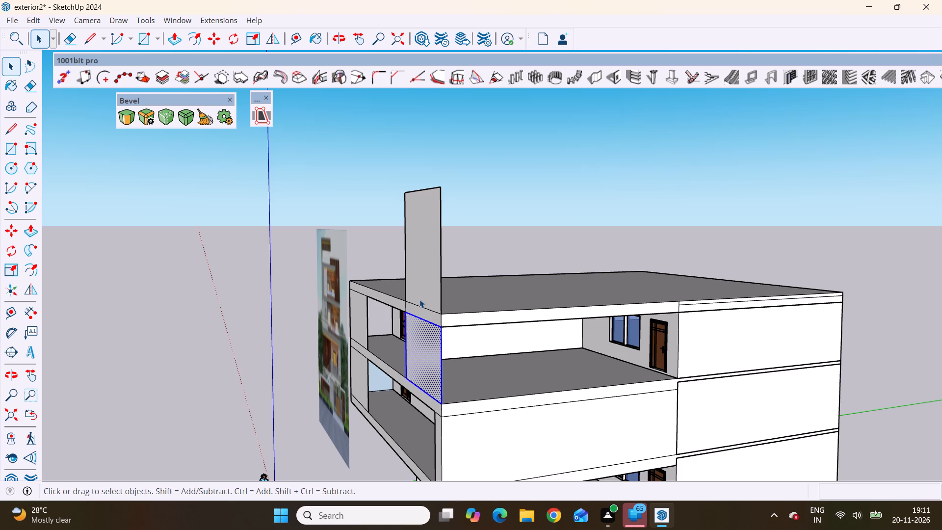
click(424, 316)
click(421, 340)
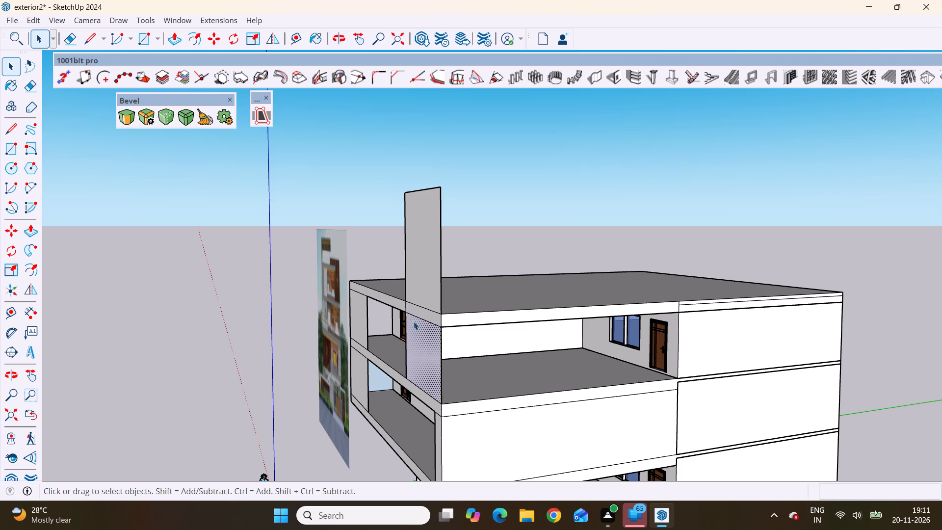
Erase the dividing edge across the tall end panel level with the underside of the roof slab.
scroll(414, 319, up, 2)
middle_drag(406, 342, 593, 355)
scroll(516, 310, down, 2)
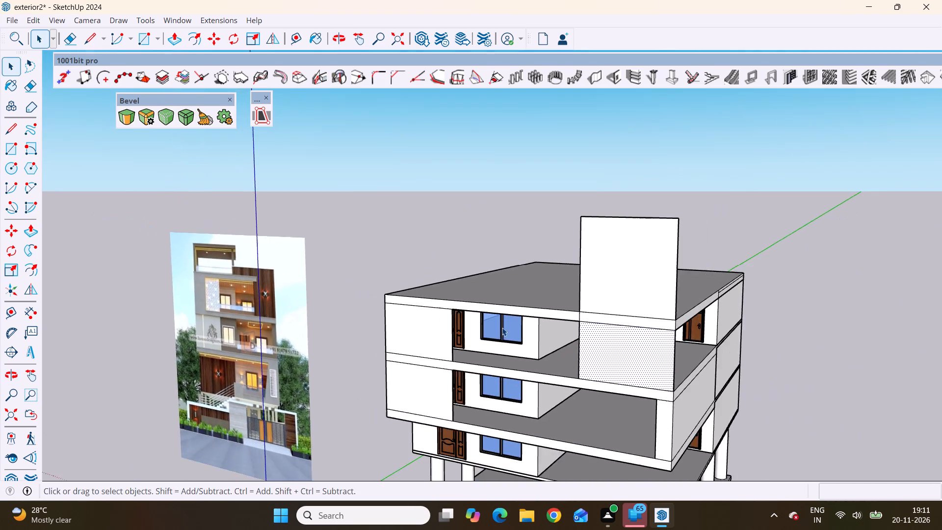
scroll(502, 327, down, 1)
middle_drag(512, 344, 558, 359)
scroll(656, 337, up, 5)
click(656, 336)
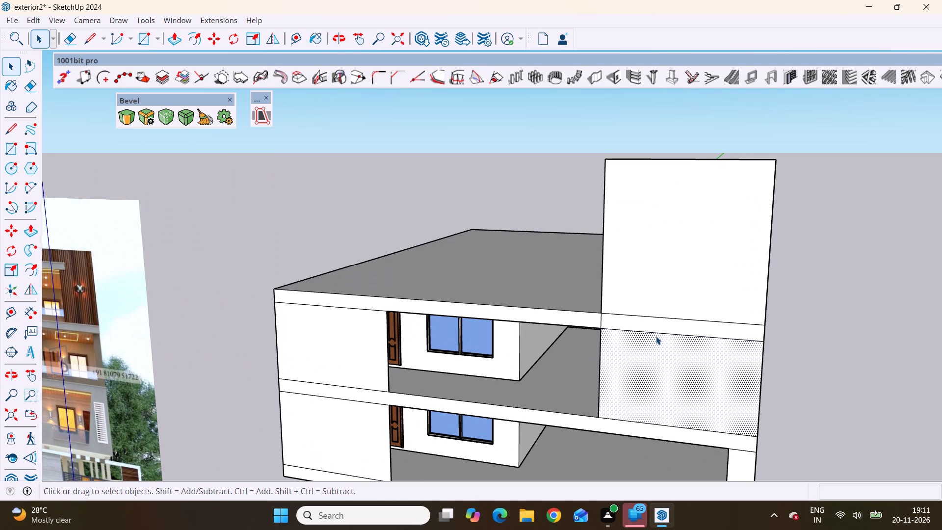
click(656, 336)
click(656, 332)
click(655, 333)
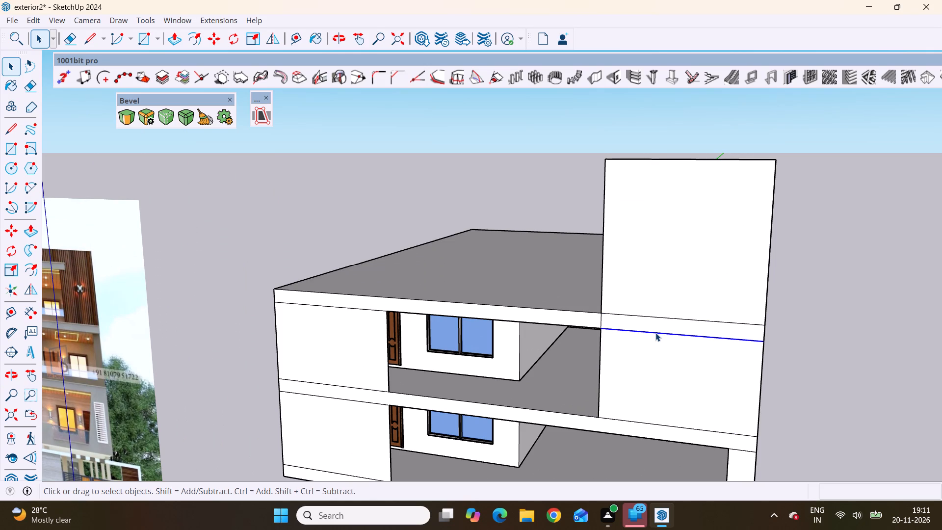
key(Delete)
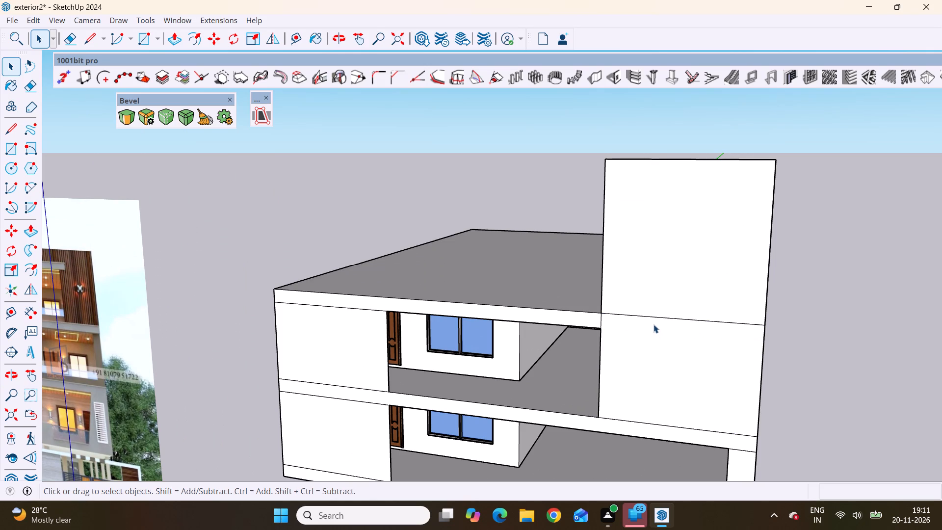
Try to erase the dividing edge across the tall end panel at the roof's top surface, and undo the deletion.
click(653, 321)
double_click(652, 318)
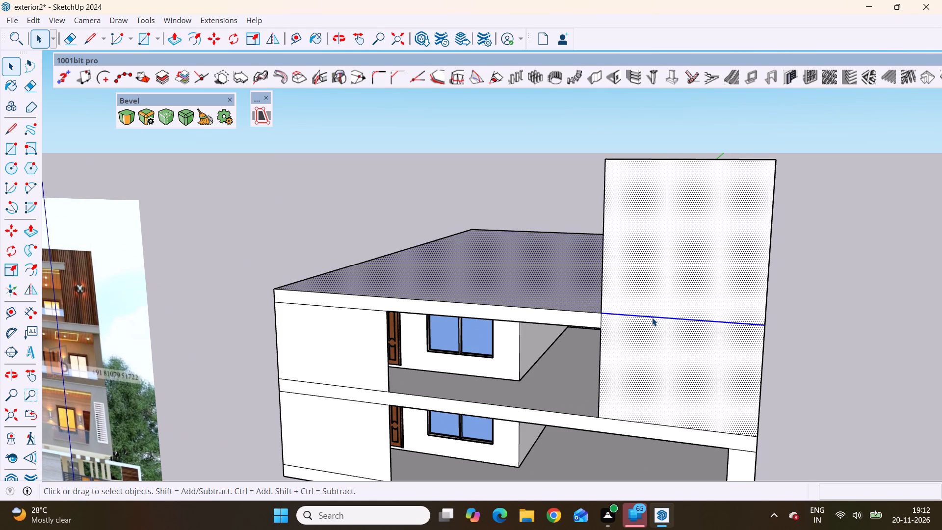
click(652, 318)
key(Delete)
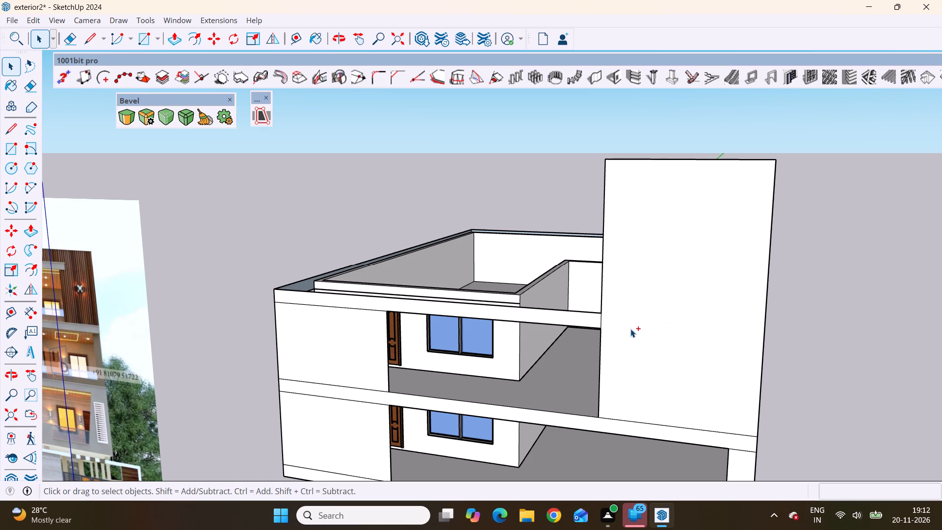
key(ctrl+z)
Examine the tall end panel and its roof-level edge from the front and sides against the reference facade.
scroll(630, 341, down, 3)
middle_drag(694, 344, 339, 331)
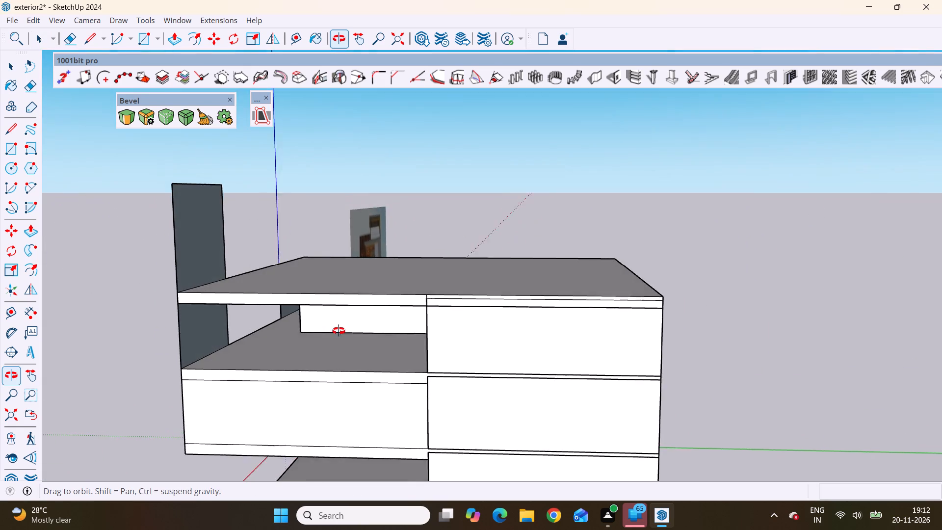
middle_drag(339, 331, 454, 337)
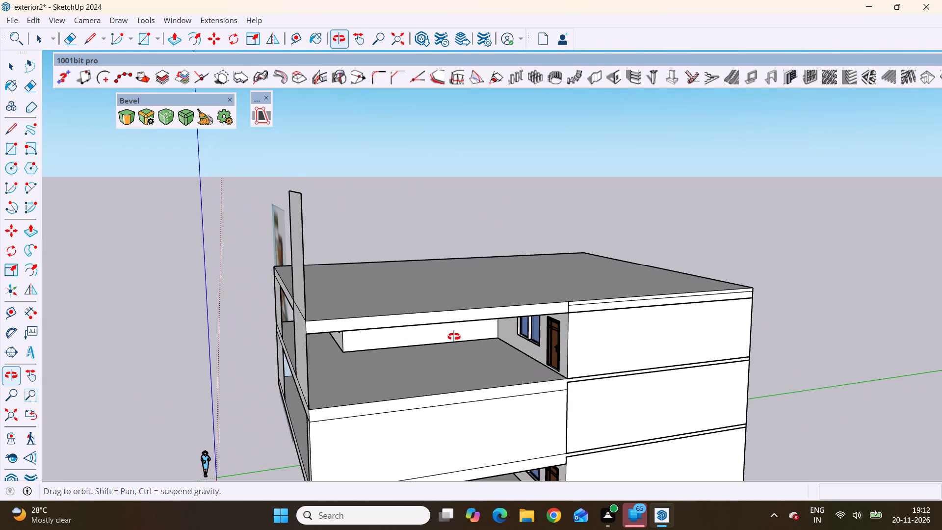
middle_drag(454, 337, 654, 333)
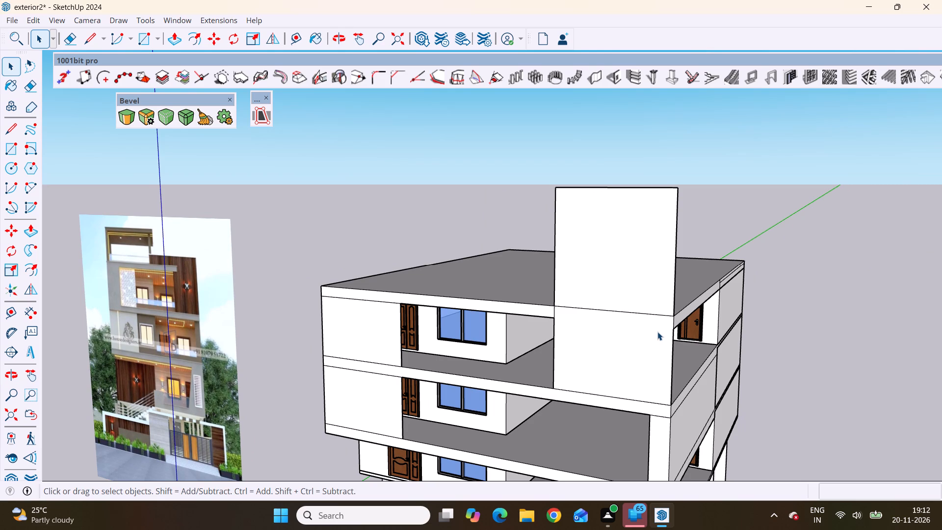
scroll(560, 334, down, 4)
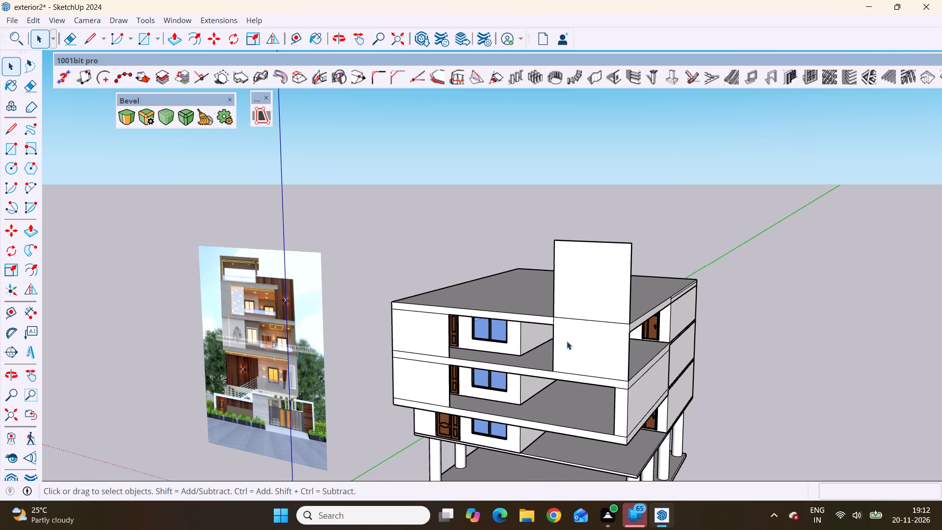
scroll(575, 330, up, 3)
middle_drag(556, 341, 667, 356)
scroll(667, 356, up, 1)
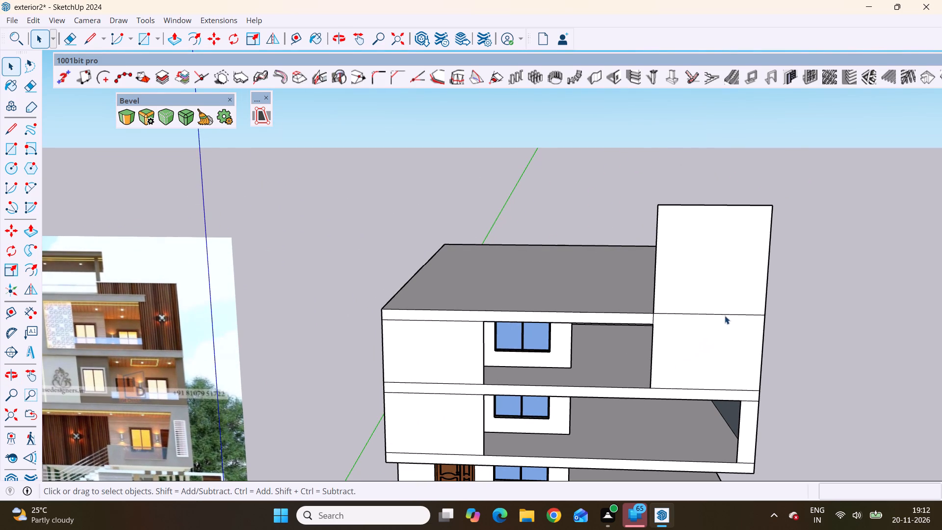
scroll(725, 304, up, 3)
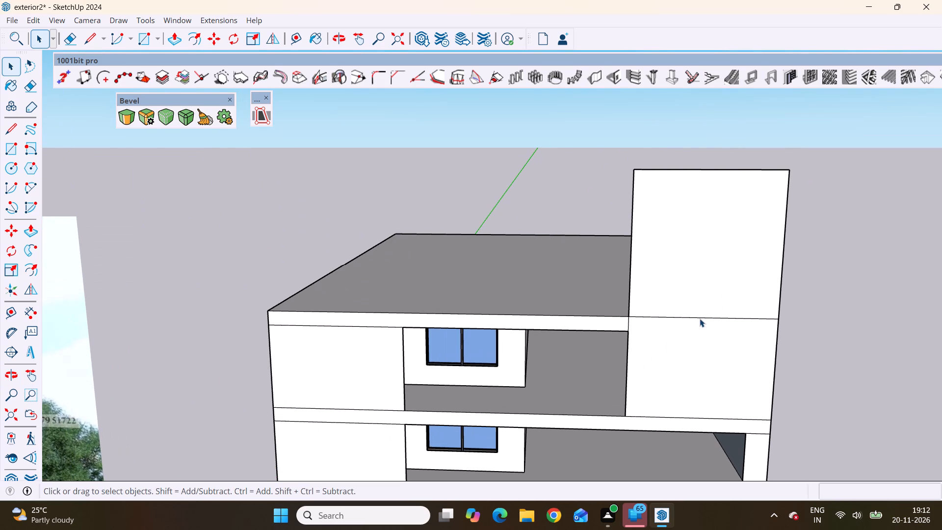
click(700, 318)
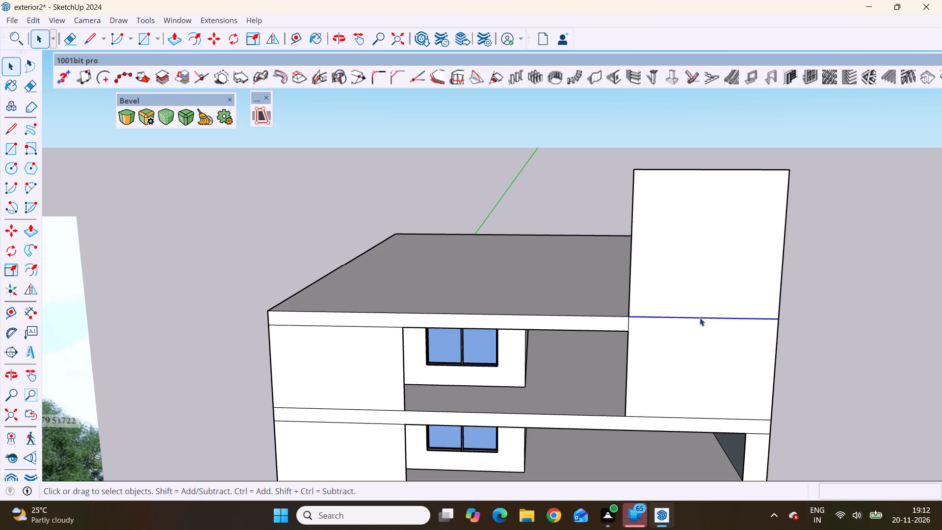
click(700, 318)
scroll(567, 342, down, 2)
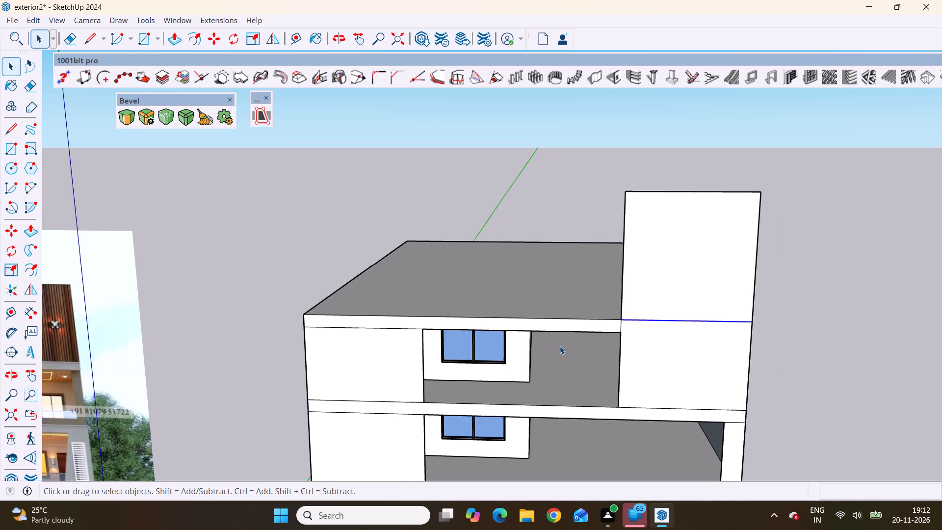
middle_drag(537, 345, 652, 366)
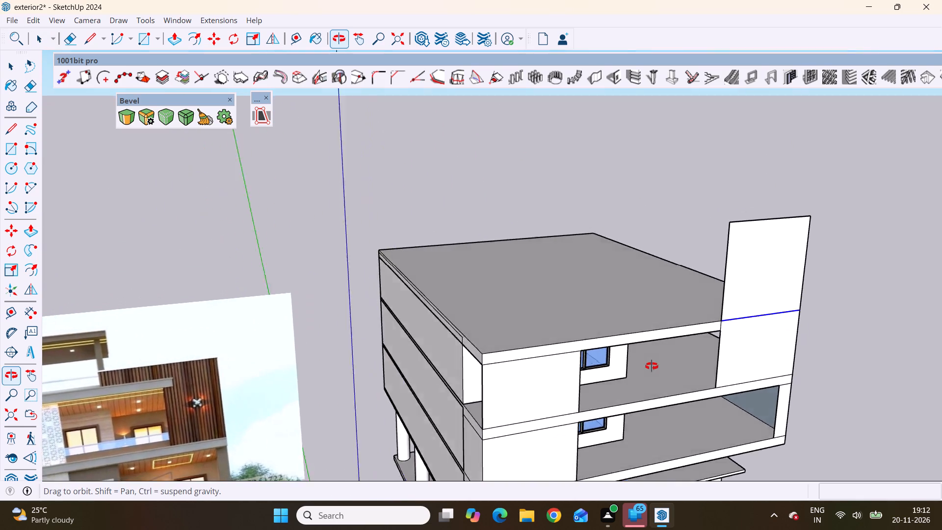
middle_drag(652, 366, 442, 344)
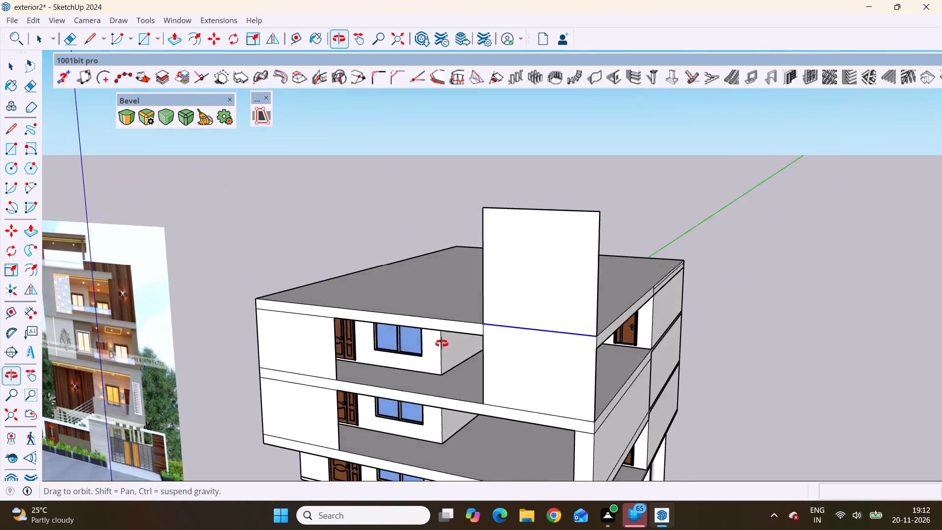
middle_drag(442, 344, 525, 344)
scroll(484, 301, down, 3)
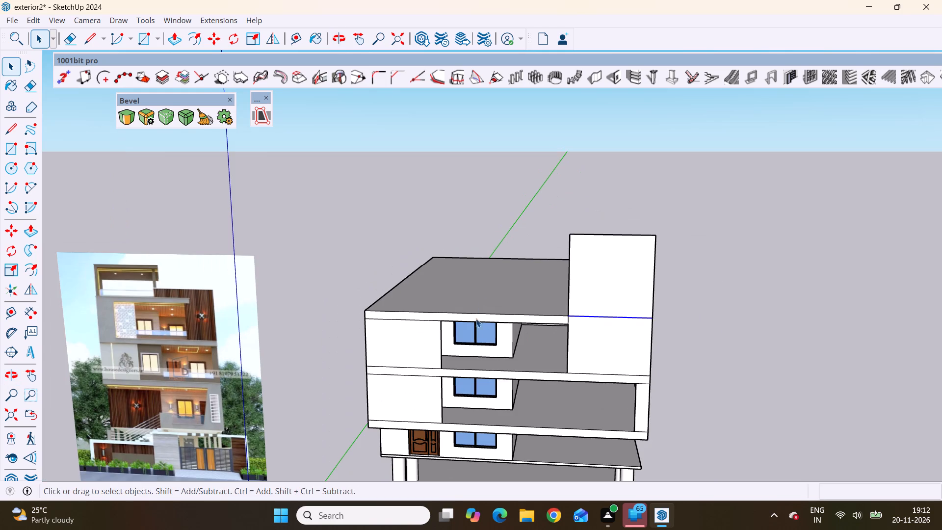
scroll(680, 264, up, 3)
scroll(621, 316, up, 2)
middle_drag(526, 345, 575, 352)
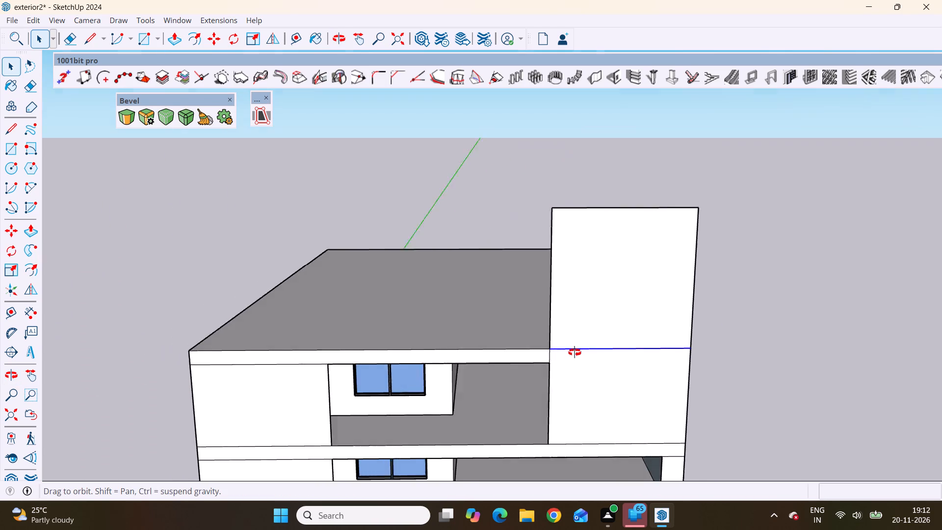
middle_drag(575, 352, 580, 351)
scroll(367, 286, down, 3)
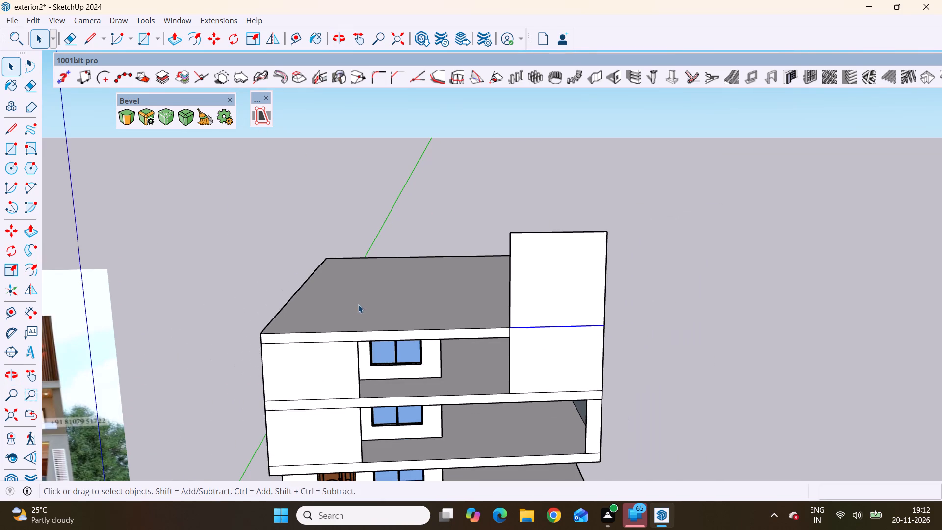
scroll(406, 340, down, 2)
scroll(589, 318, up, 4)
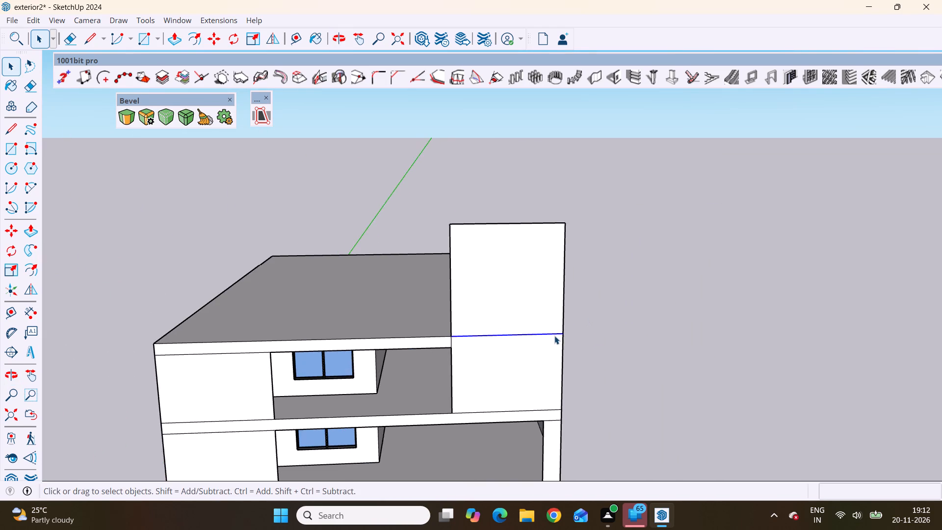
scroll(554, 336, up, 2)
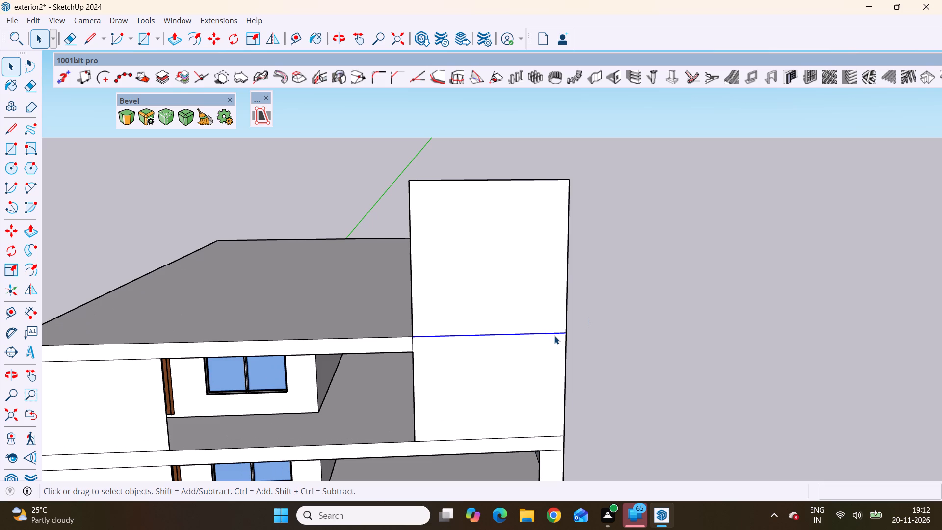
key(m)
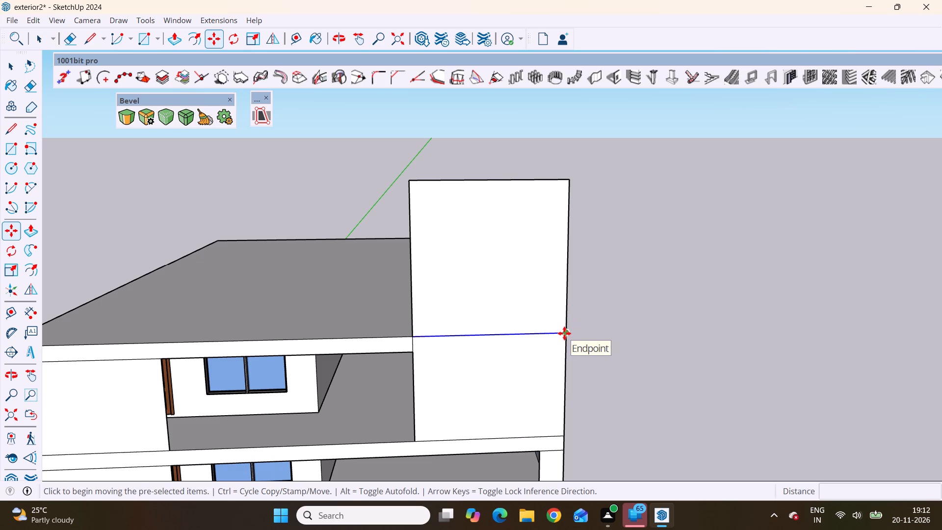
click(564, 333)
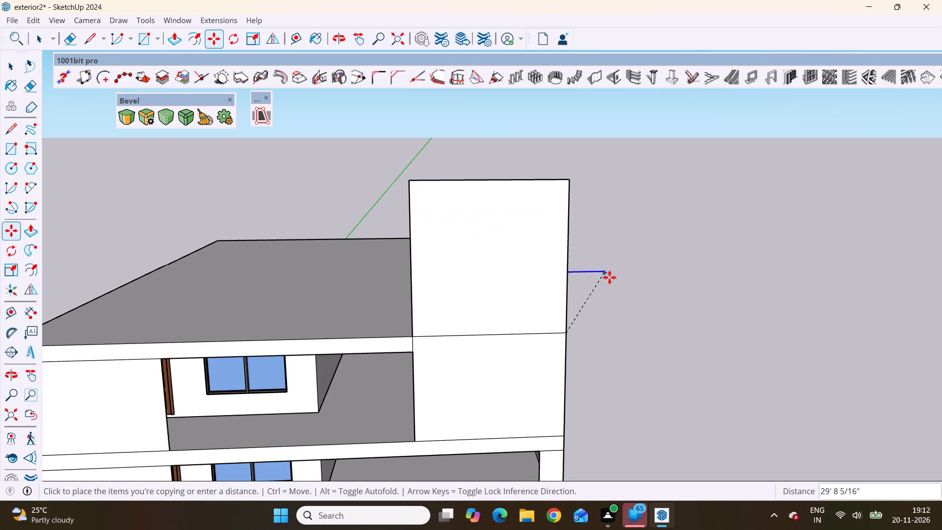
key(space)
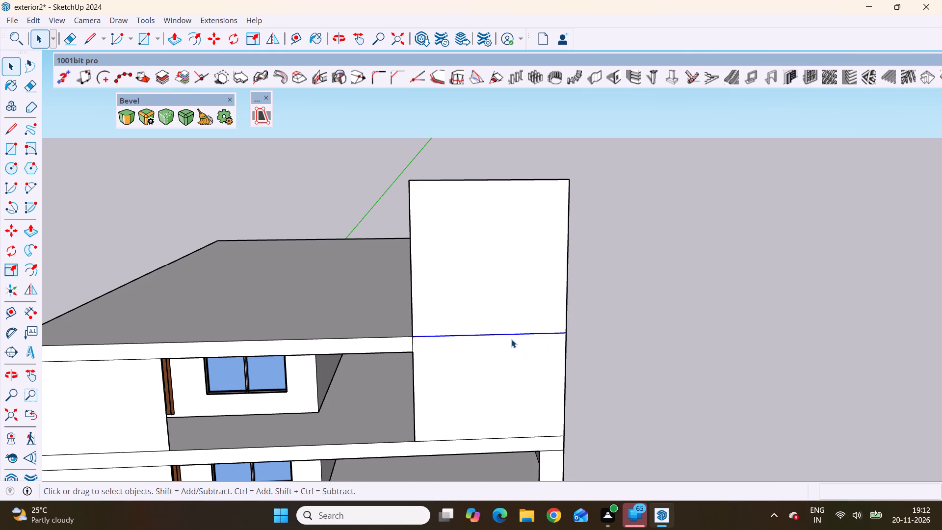
Examine the roof-level edge across the tall end panel, checking its adjoining faces and connected geometry from several sides.
double_click(511, 337)
double_click(510, 334)
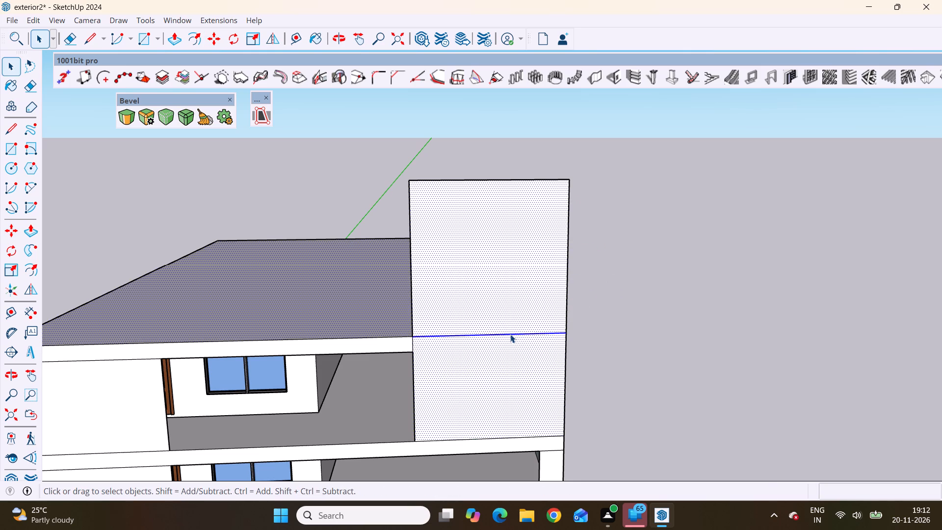
triple_click(512, 337)
triple_click(513, 337)
click(513, 337)
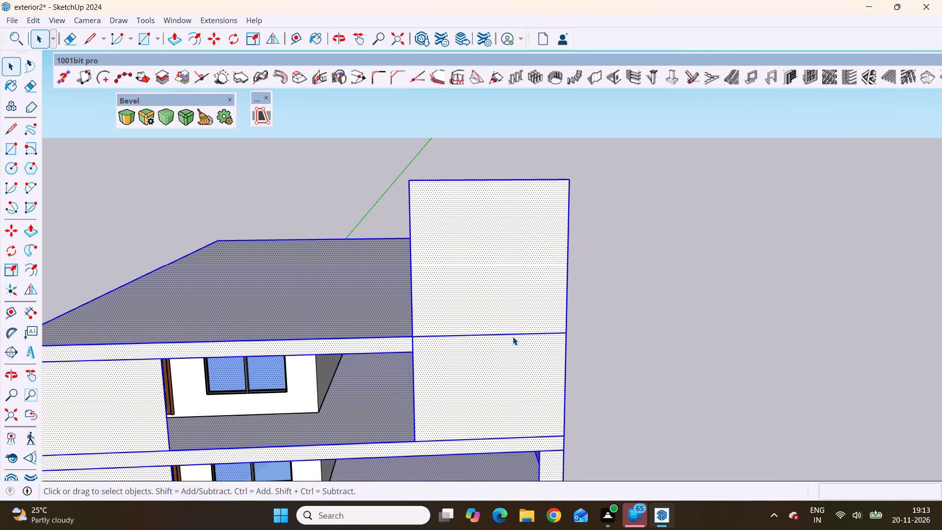
double_click(519, 335)
click(519, 335)
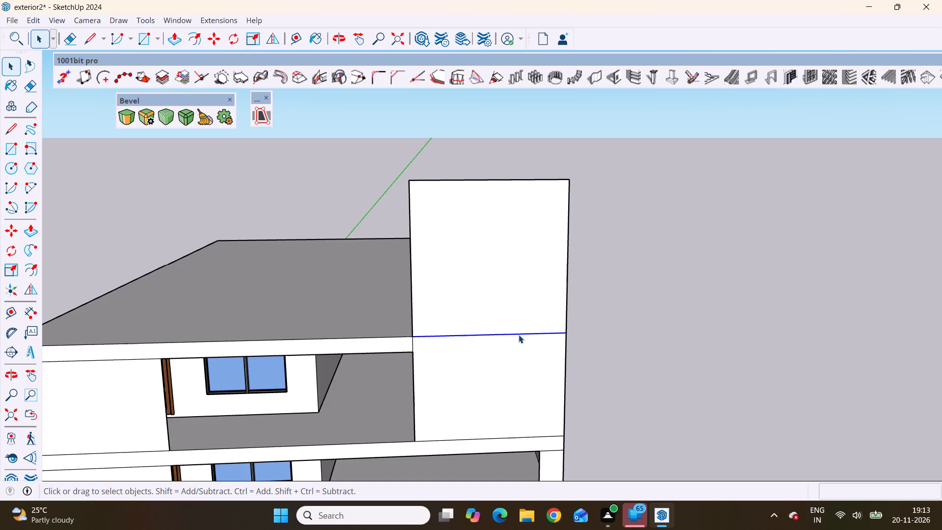
scroll(519, 335, down, 3)
middle_drag(440, 344, 584, 397)
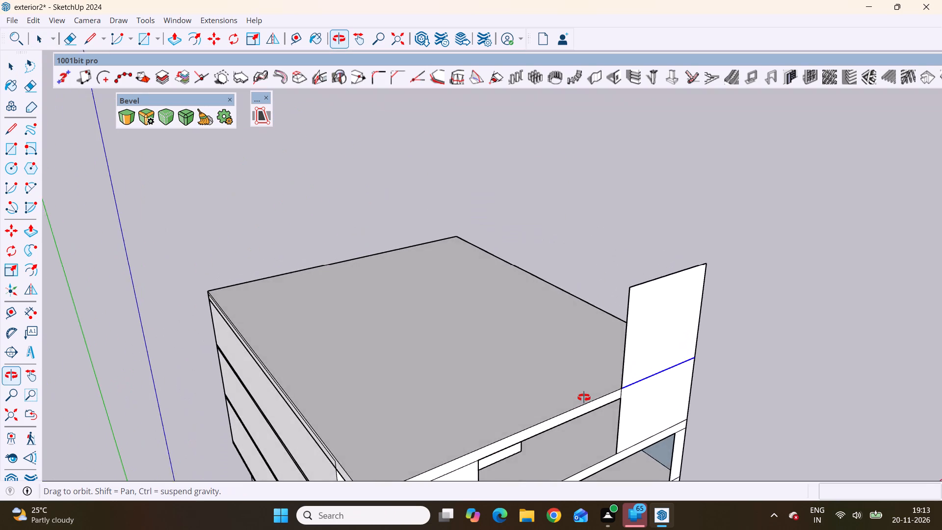
middle_drag(584, 397, 403, 321)
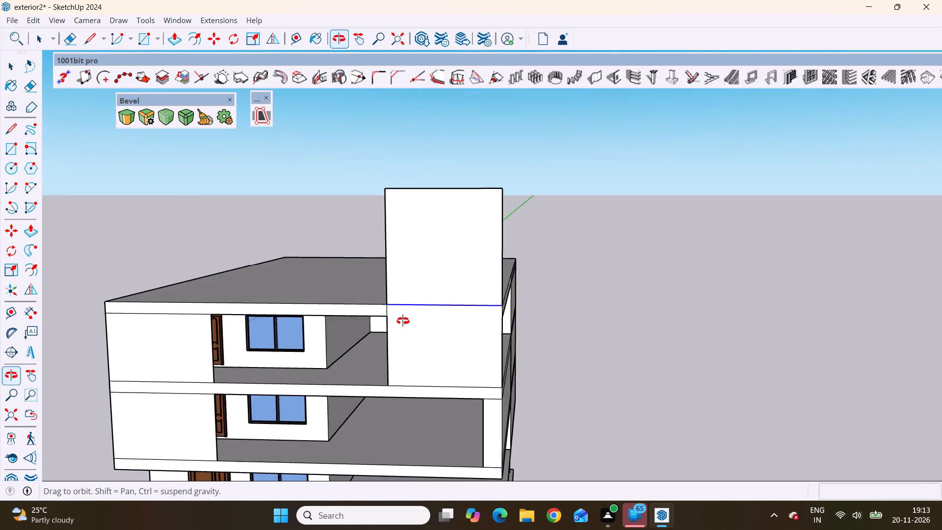
middle_drag(403, 321, 300, 325)
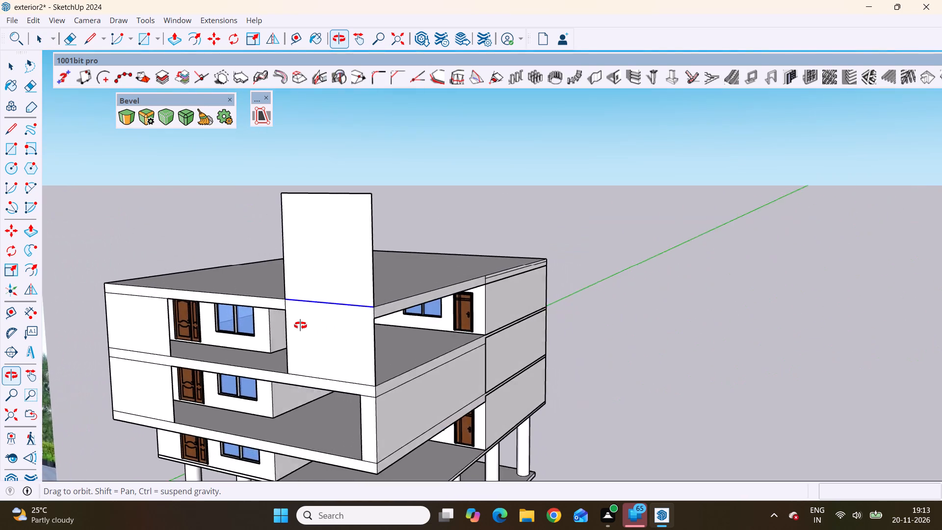
middle_drag(300, 325, 365, 335)
scroll(365, 336, down, 3)
middle_drag(375, 337, 396, 343)
scroll(414, 336, up, 1)
key(space)
click(565, 313)
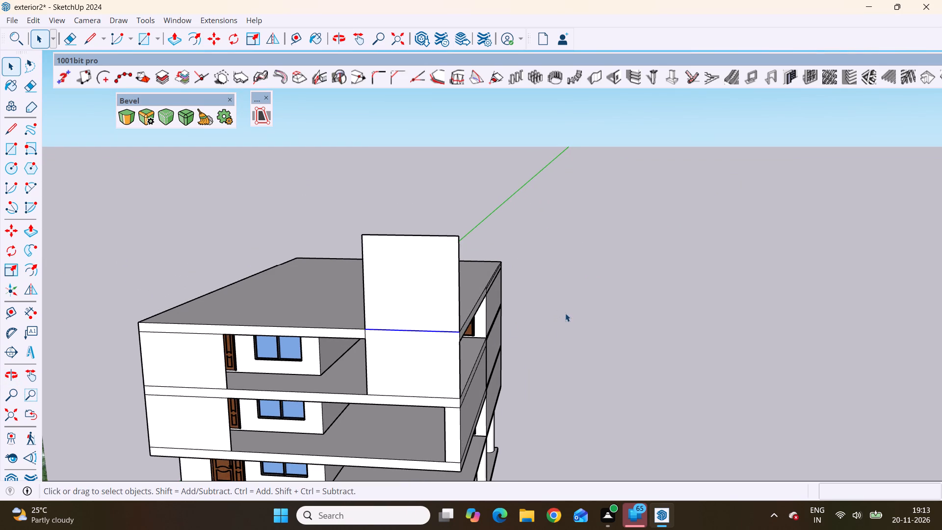
Compare the building's front massing and the tall end panel's height with the reference facade.
scroll(508, 352, down, 3)
middle_drag(468, 357, 588, 303)
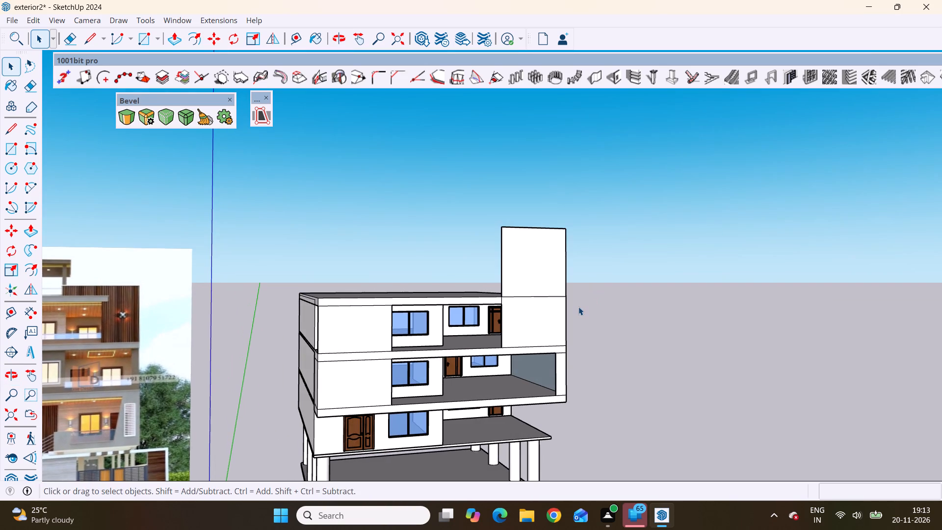
scroll(578, 307, down, 6)
middle_drag(521, 344, 455, 358)
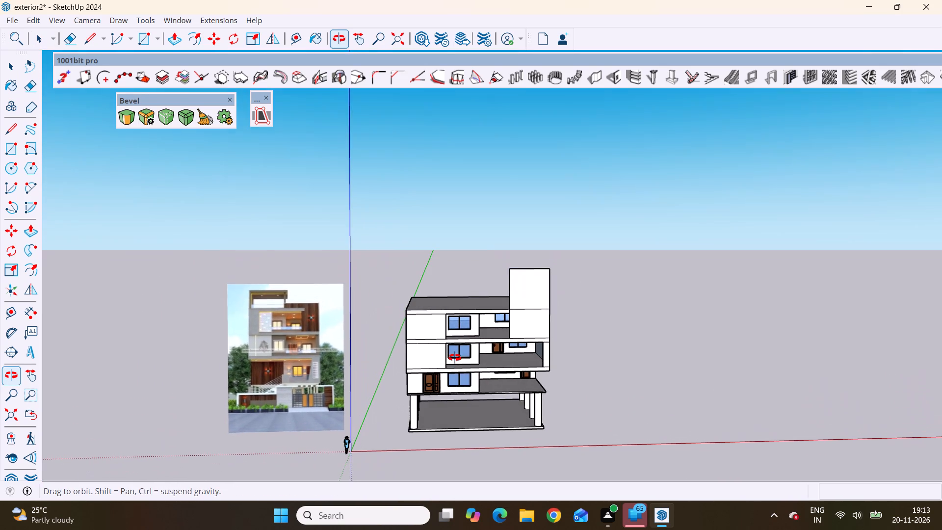
middle_drag(455, 358, 455, 358)
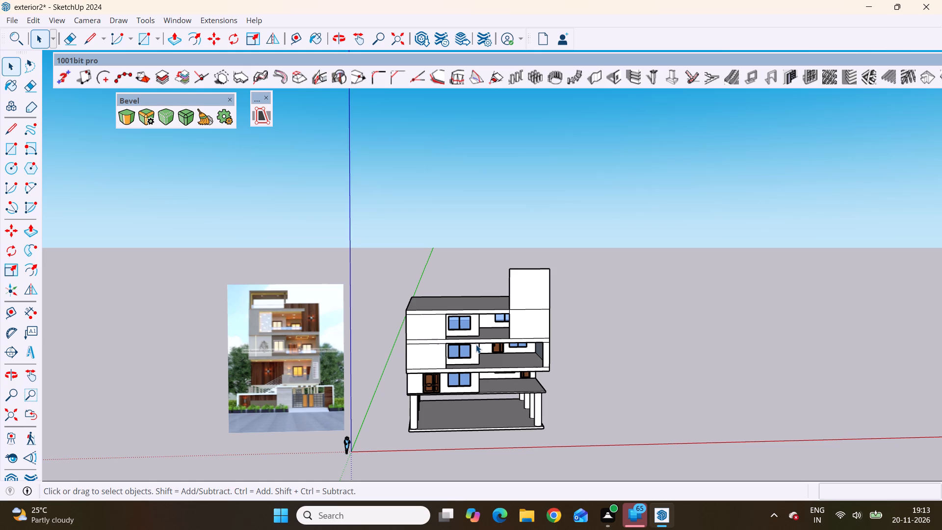
scroll(442, 314, up, 7)
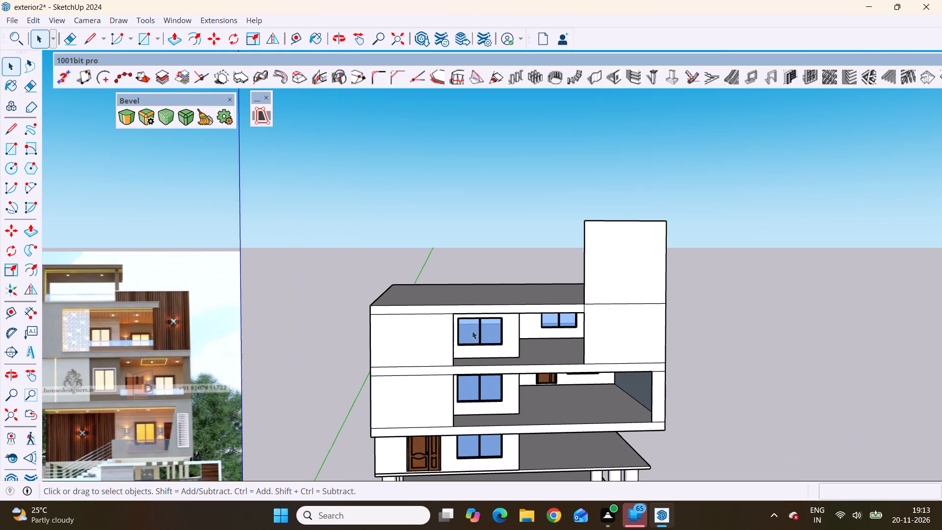
scroll(472, 331, down, 3)
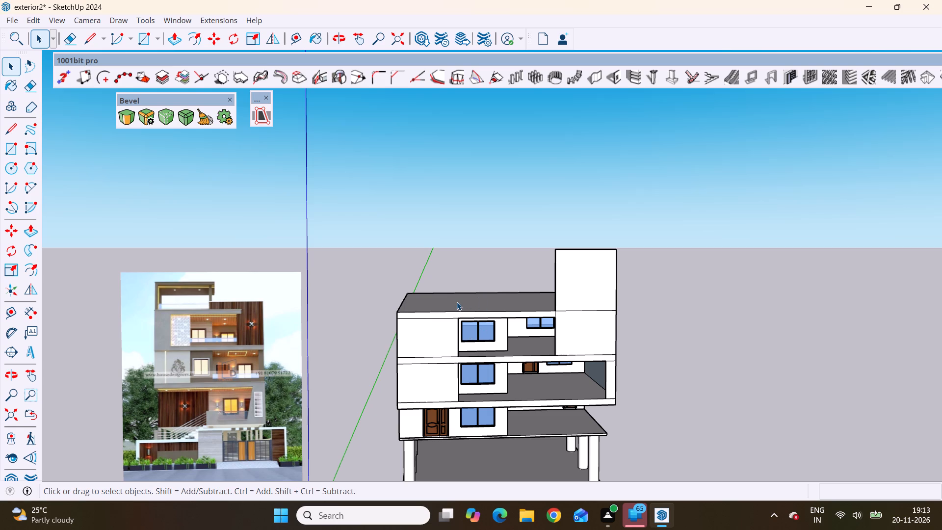
middle_drag(457, 301, 461, 310)
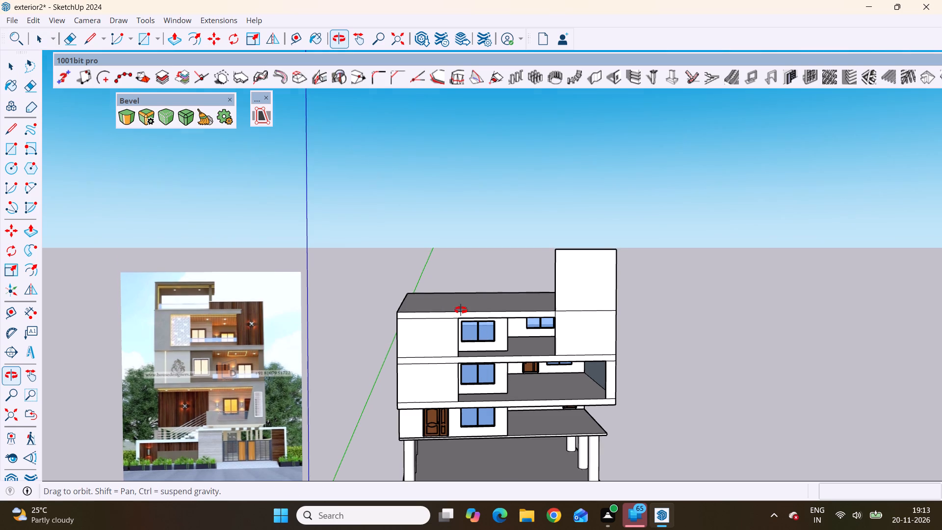
middle_drag(461, 310, 507, 357)
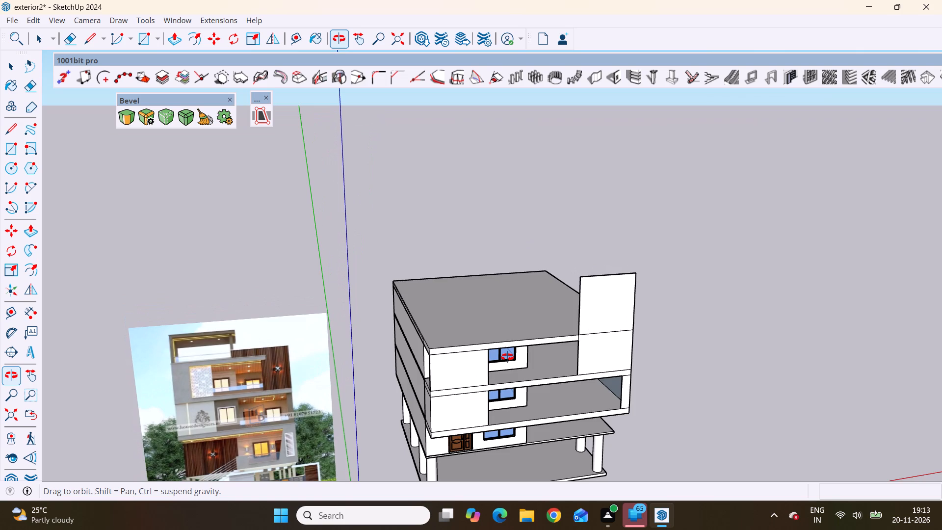
middle_drag(507, 357, 445, 289)
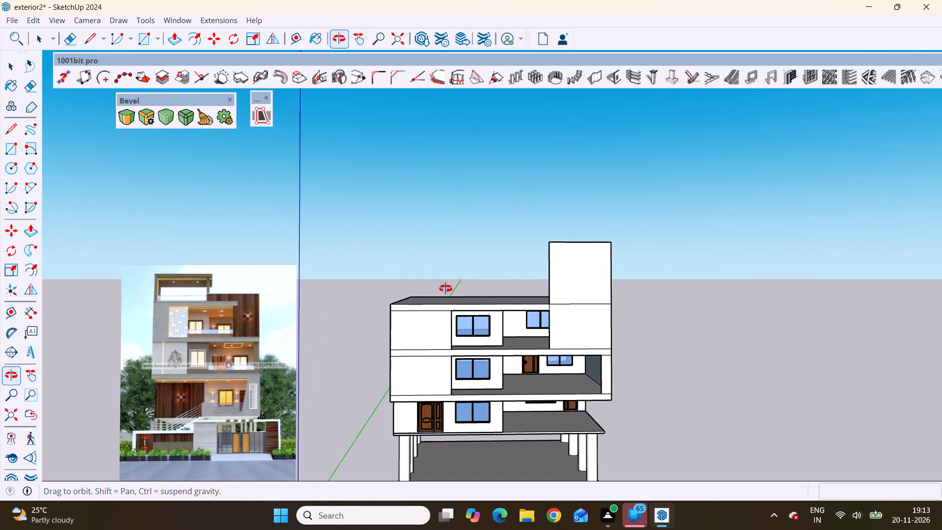
middle_drag(445, 289, 446, 288)
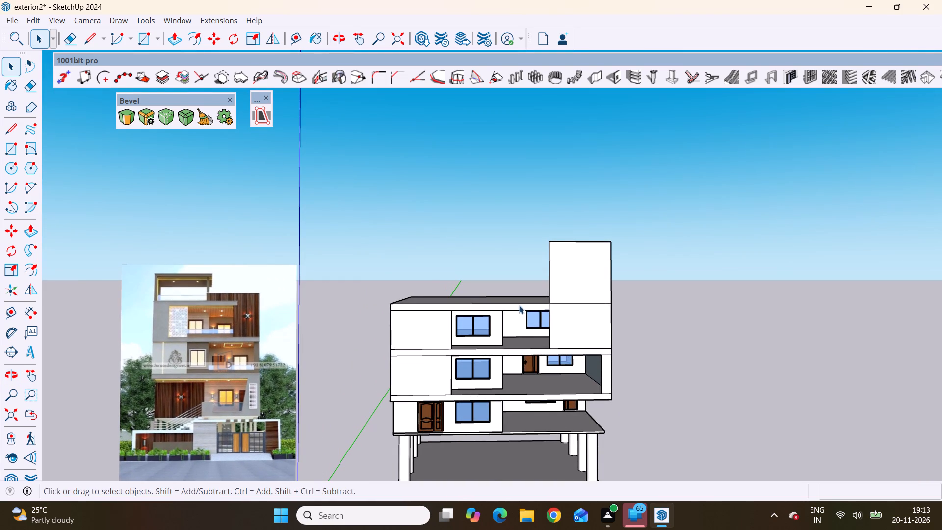
Move the top edge of the tall end panel, using its outer corner endpoint as the base point.
scroll(519, 302, up, 6)
scroll(522, 302, down, 8)
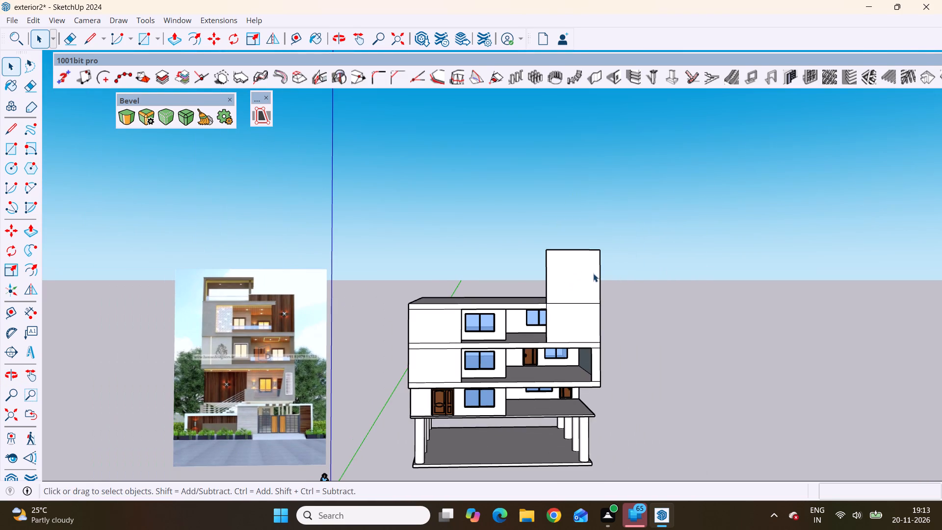
click(581, 271)
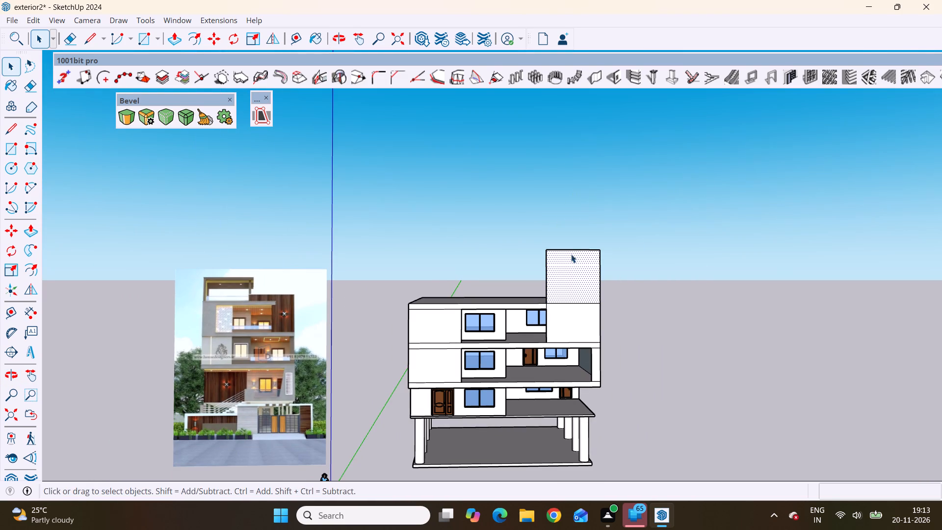
click(576, 248)
double_click(577, 251)
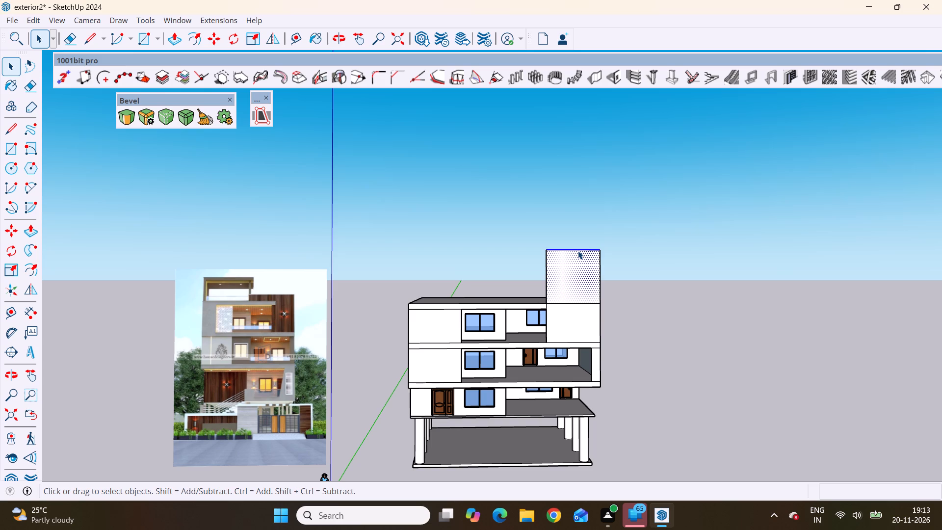
click(578, 251)
key(m)
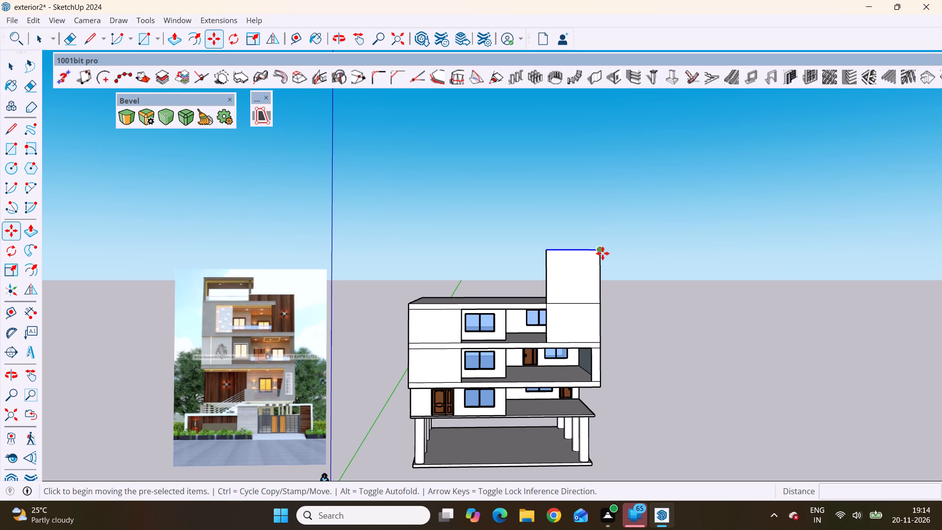
scroll(603, 248, up, 2)
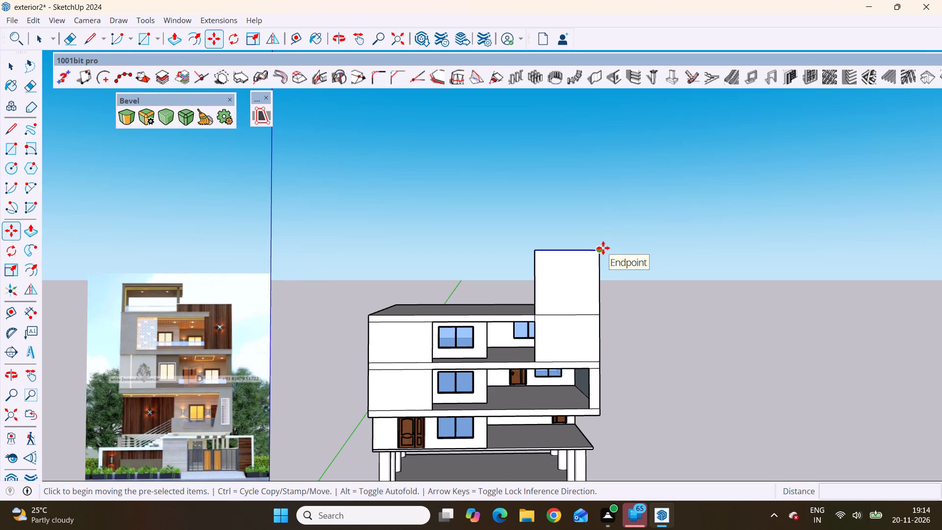
scroll(603, 248, up, 1)
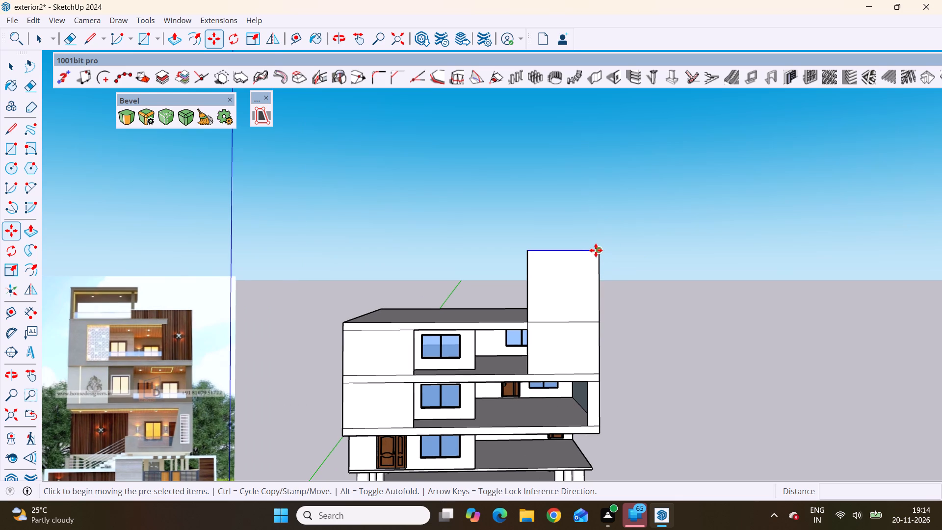
click(598, 250)
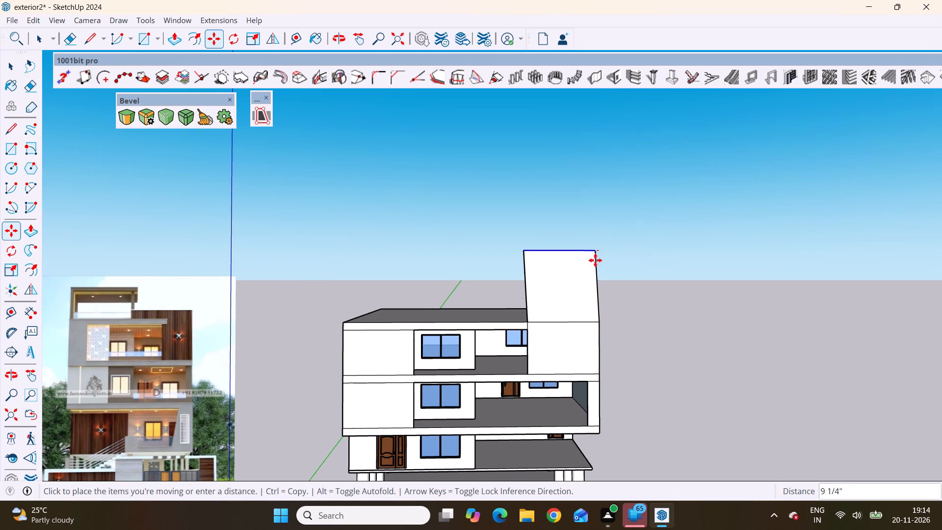
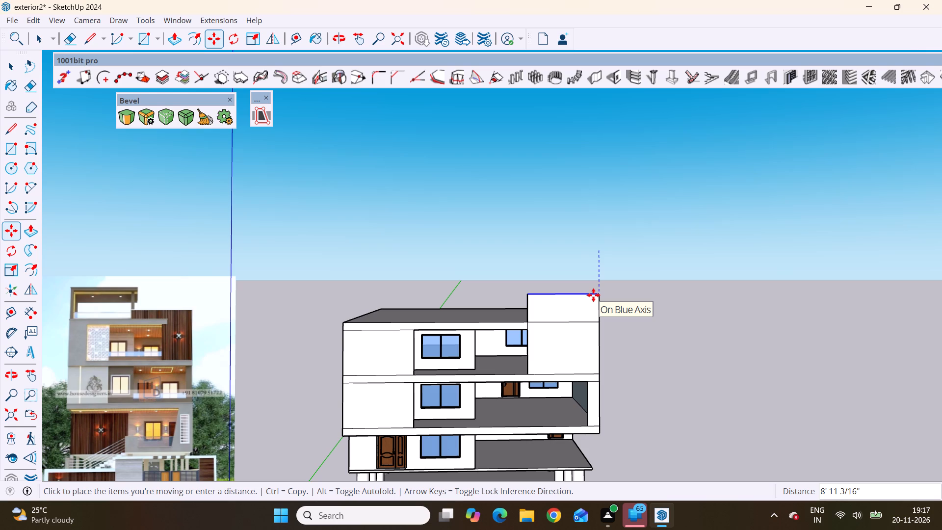
Place the tall end panel's top edge along the blue axis at about 7' 1" above roof level, and clear the selection.
scroll(593, 295, up, 2)
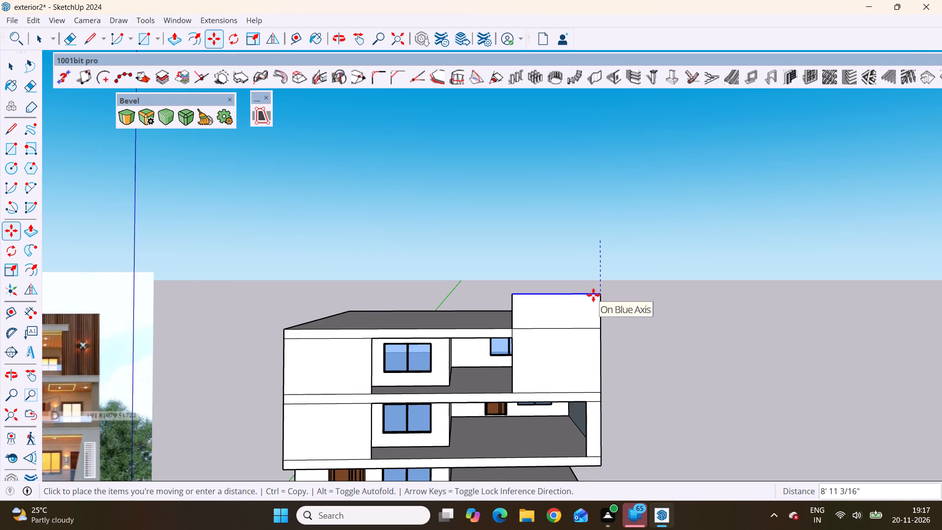
scroll(593, 295, down, 1)
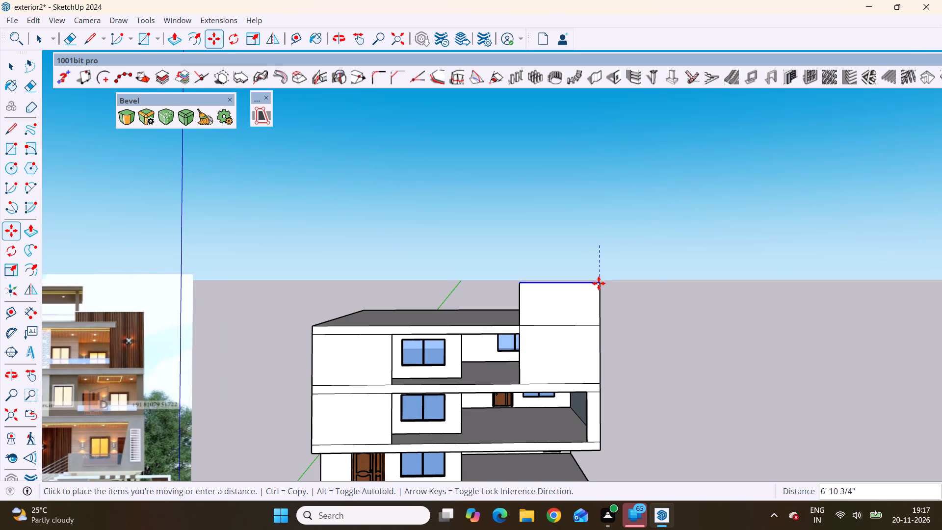
click(599, 287)
scroll(639, 386, down, 9)
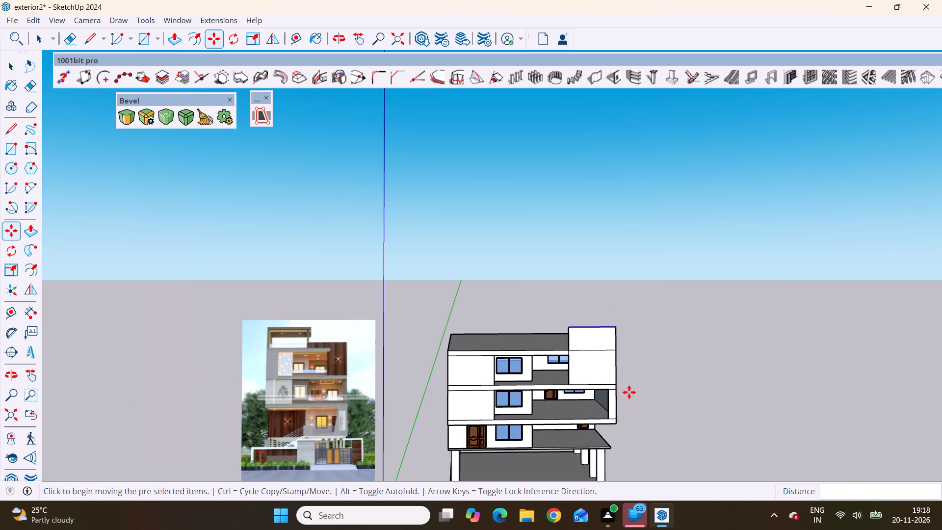
scroll(629, 392, down, 5)
middle_drag(651, 385, 592, 482)
key(space)
click(646, 409)
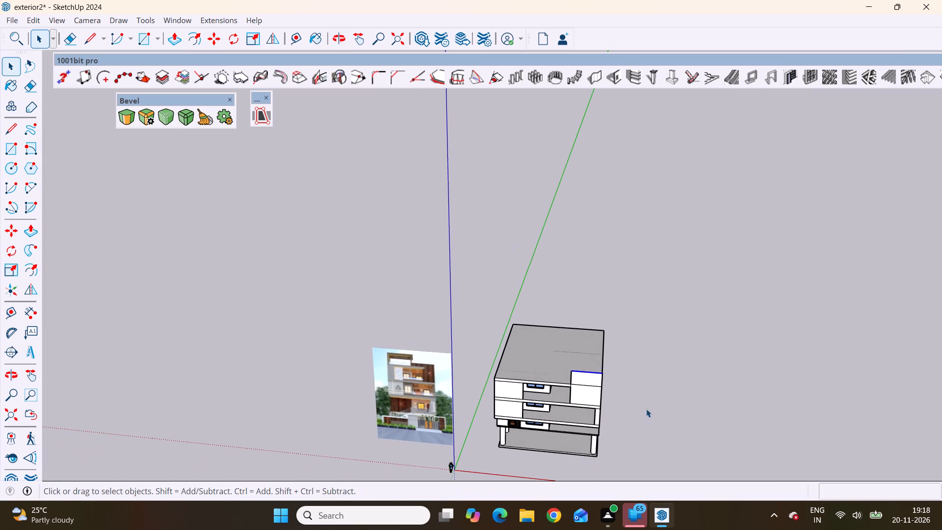
Examine the roof surface and the tall end panel from several angles against the reference facade's top storey.
scroll(498, 398, up, 4)
middle_drag(515, 395, 627, 339)
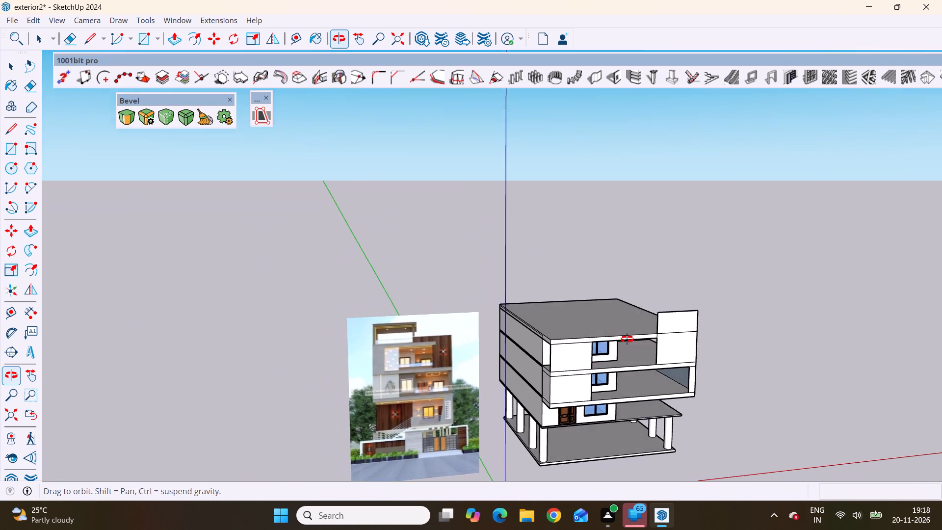
middle_drag(627, 339, 613, 335)
scroll(612, 299, up, 3)
click(582, 328)
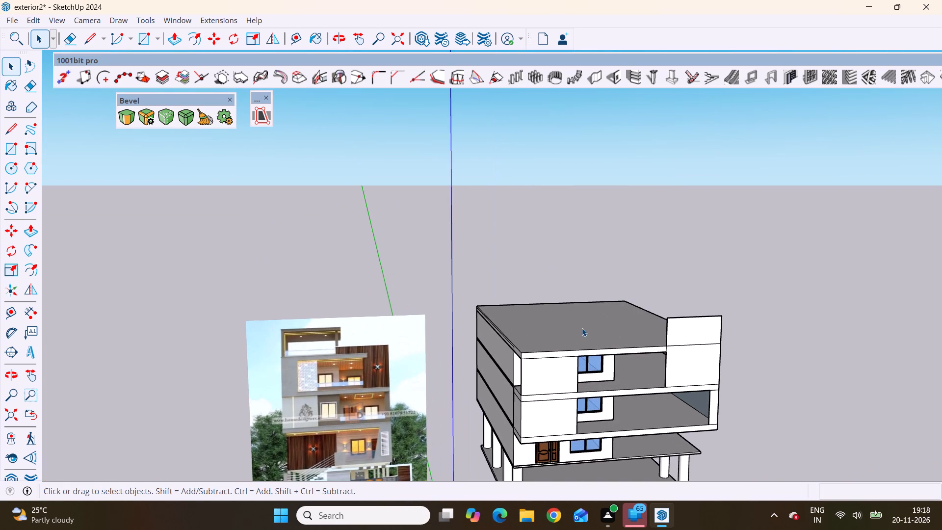
scroll(582, 328, up, 1)
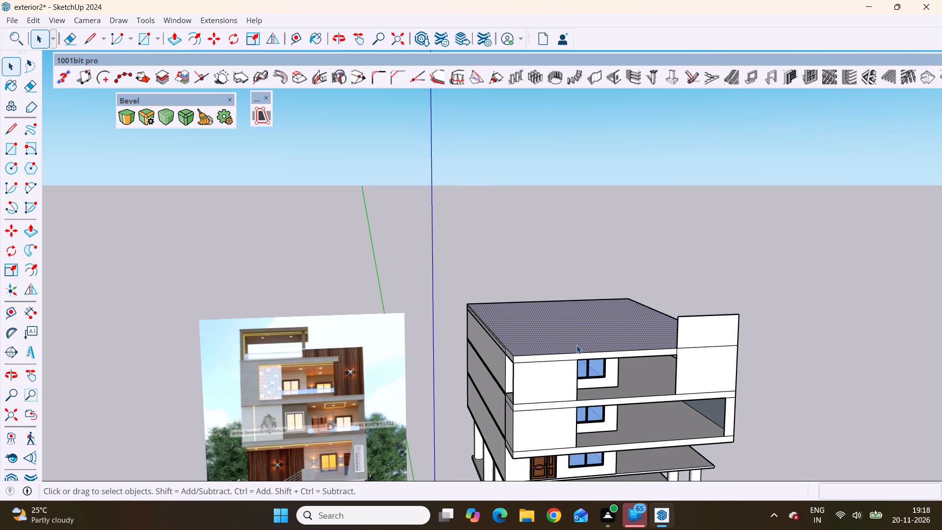
scroll(576, 346, down, 2)
middle_drag(624, 349, 523, 362)
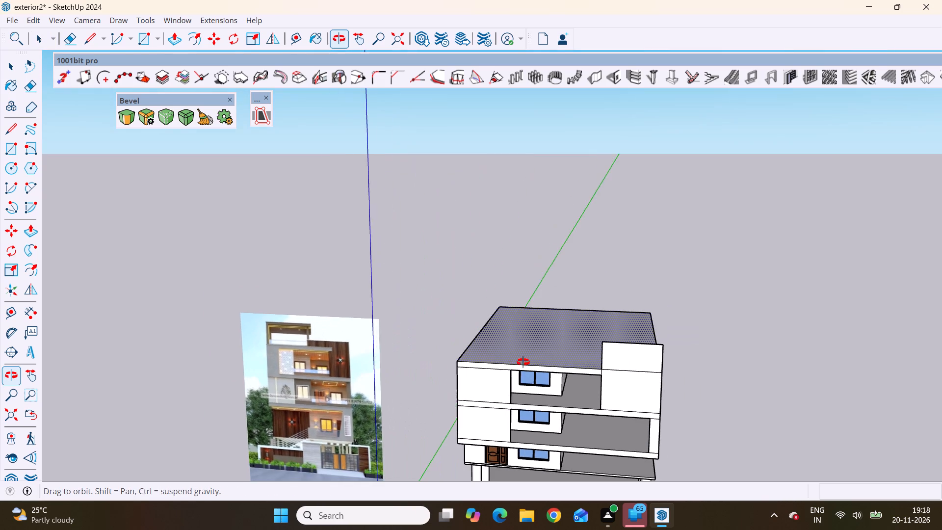
middle_drag(523, 362, 569, 337)
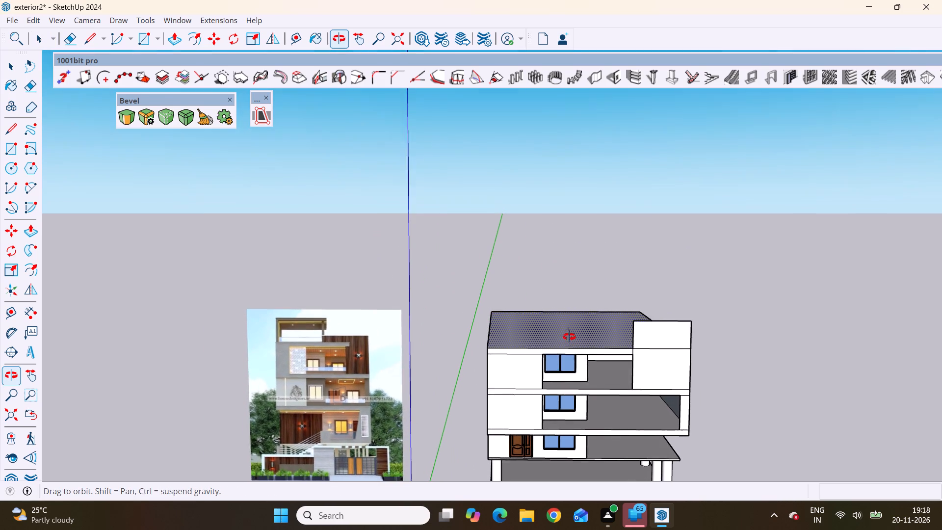
middle_drag(569, 337, 566, 321)
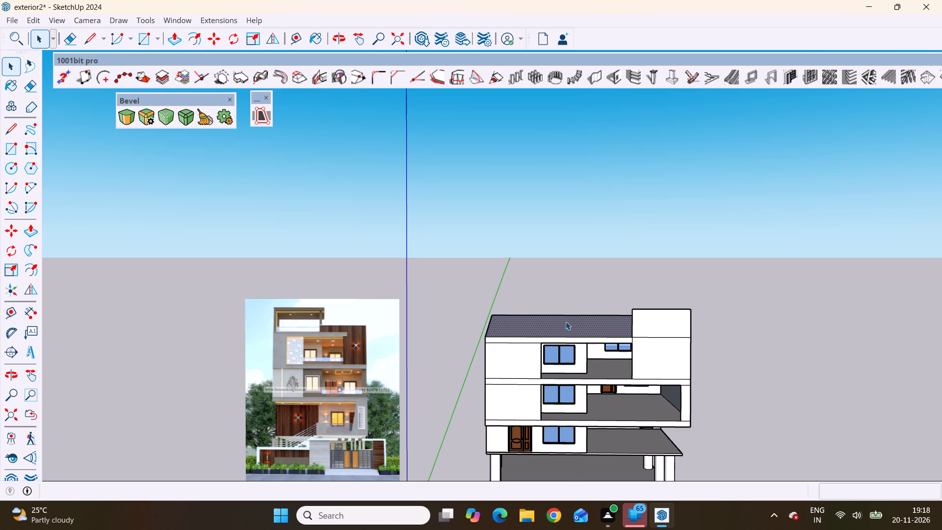
scroll(638, 320, up, 6)
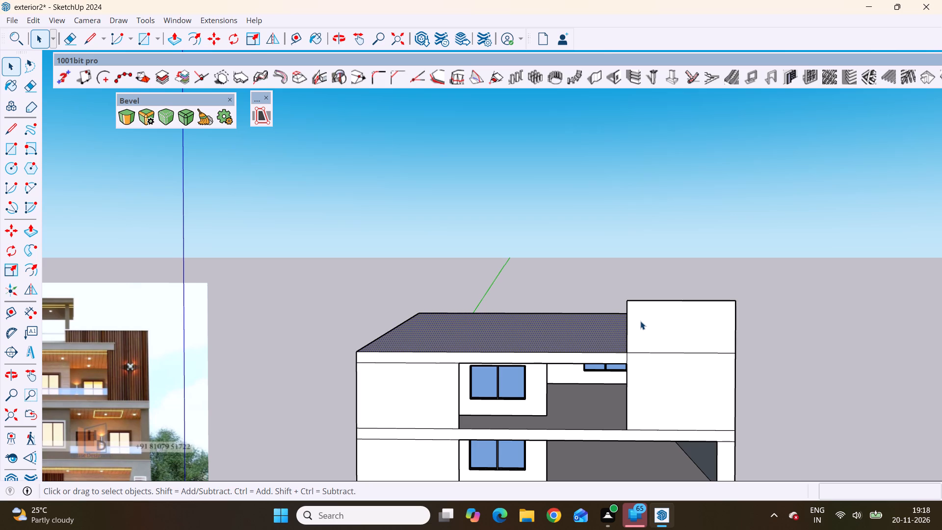
Draw a vertical rectangle from the tall end panel's inner top corner down to the front roof edge, beside the panel.
key(r)
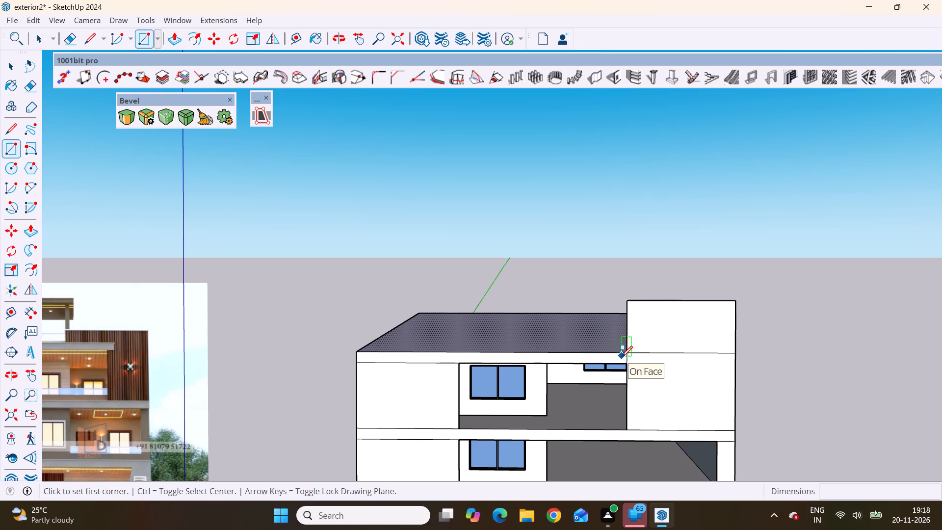
click(628, 299)
scroll(546, 353, down, 3)
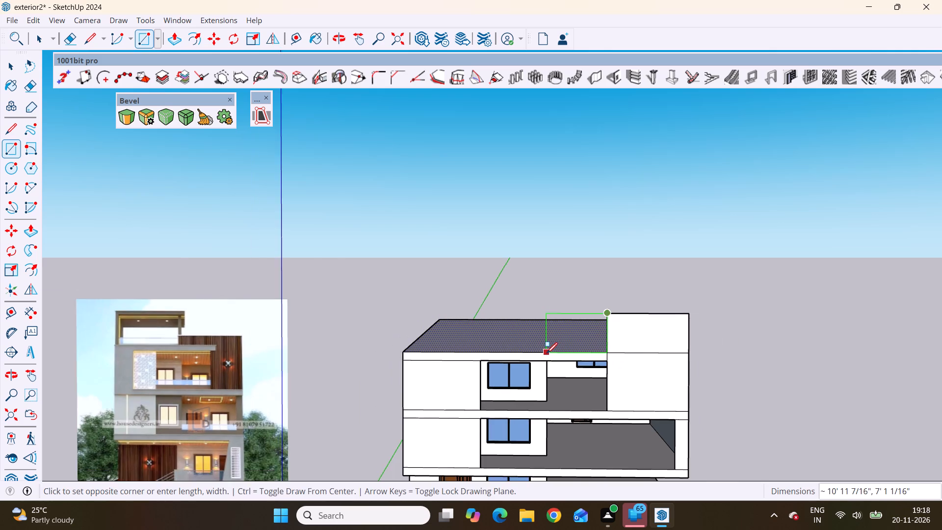
scroll(547, 353, down, 2)
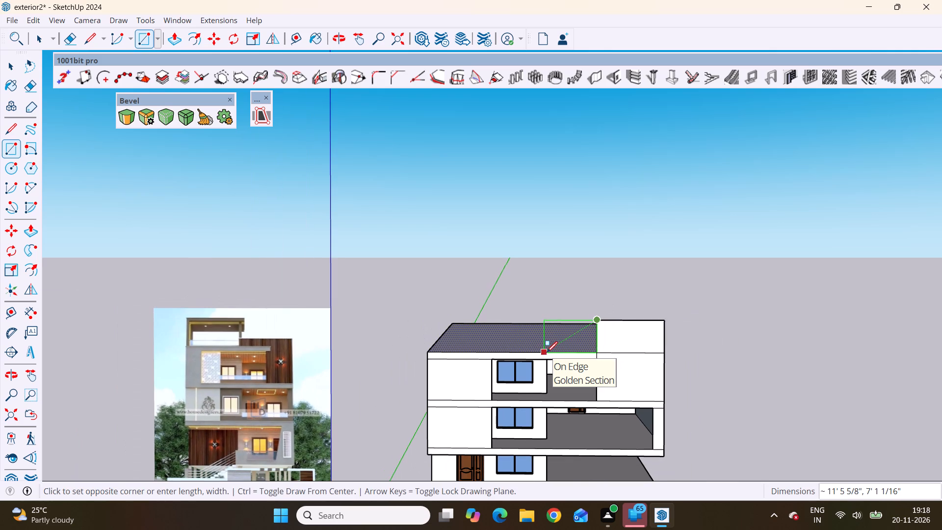
scroll(555, 351, up, 4)
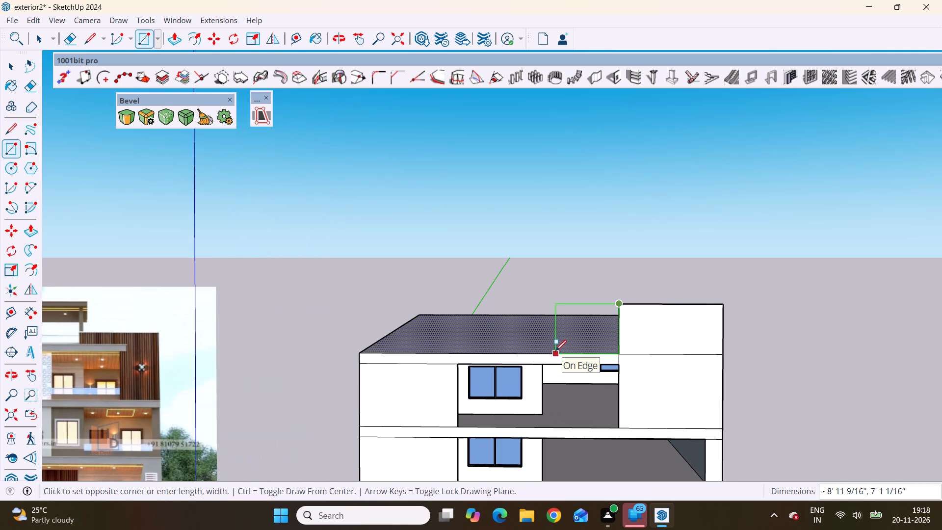
scroll(555, 351, down, 4)
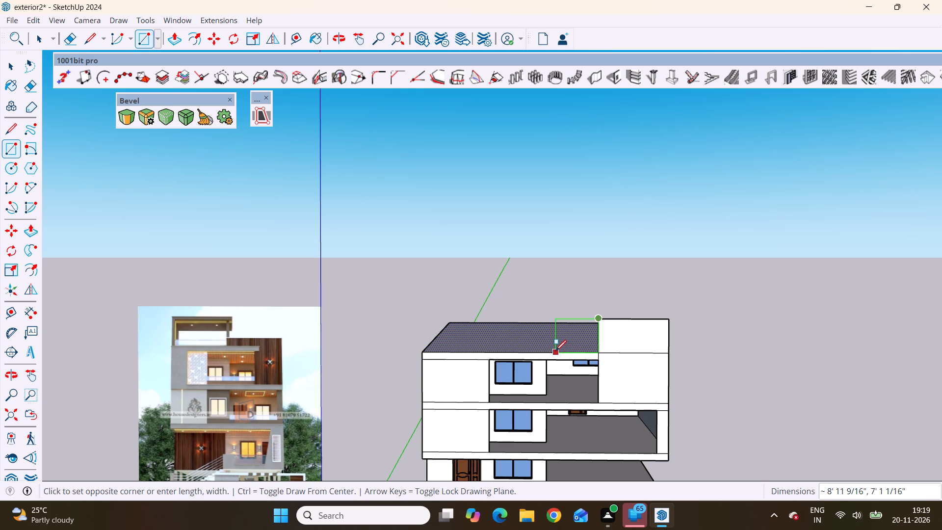
scroll(555, 352, up, 3)
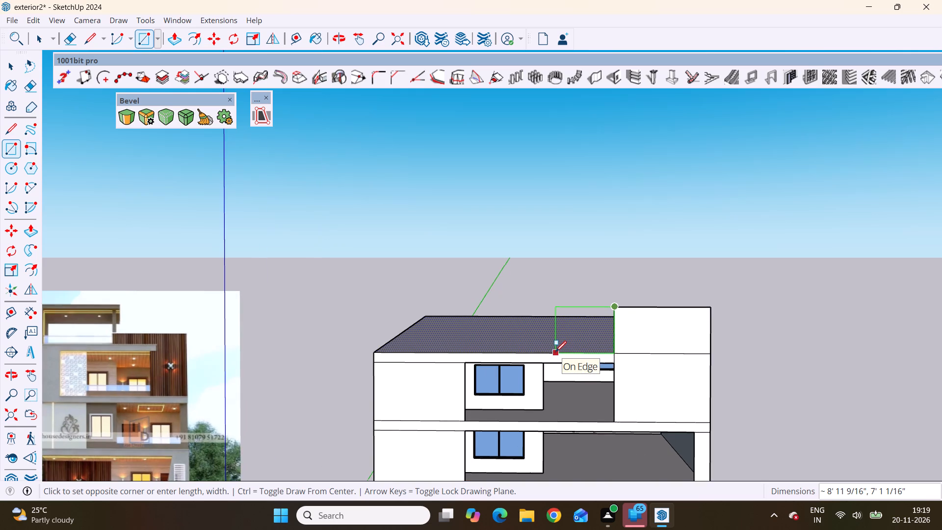
scroll(555, 352, down, 4)
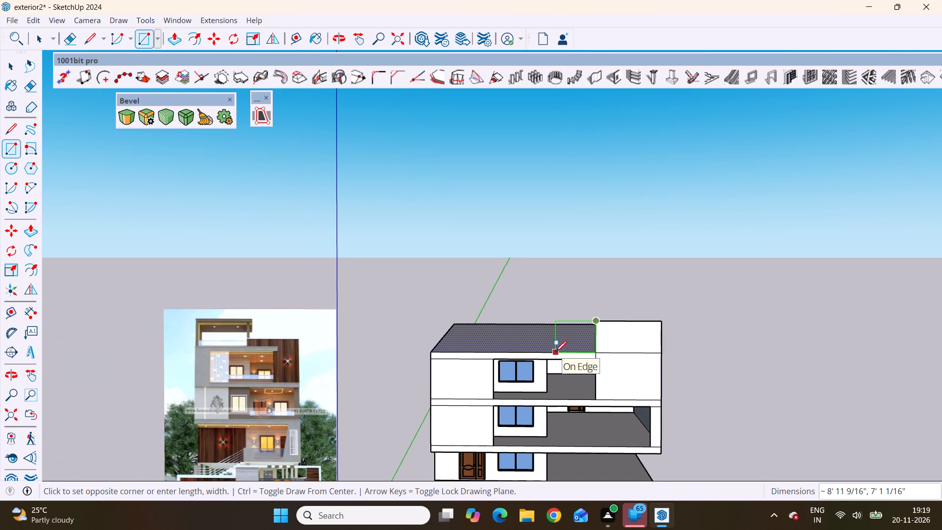
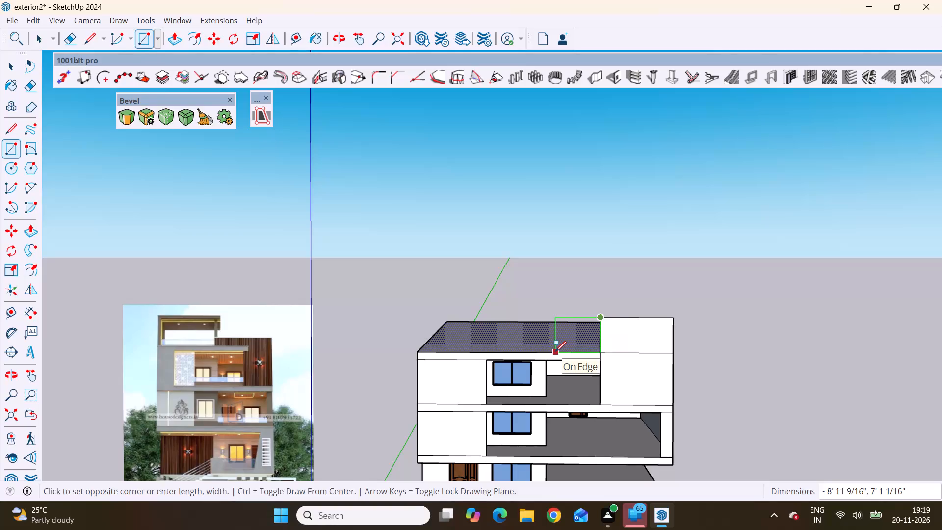
Finish the vertical rectangle beside the tall end panel on the front roof edge, about 12' 9" wide and 7' 1" high.
scroll(555, 352, down, 1)
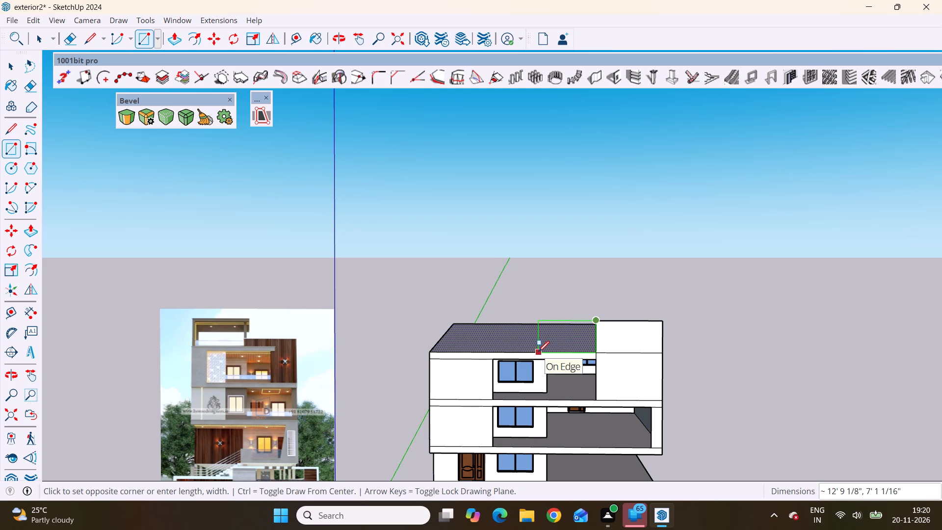
click(538, 352)
Delete the vertical edge dividing the new rooftop rectangle from the tall end panel so they form one continuous face.
scroll(615, 421, down, 4)
middle_drag(607, 415, 598, 401)
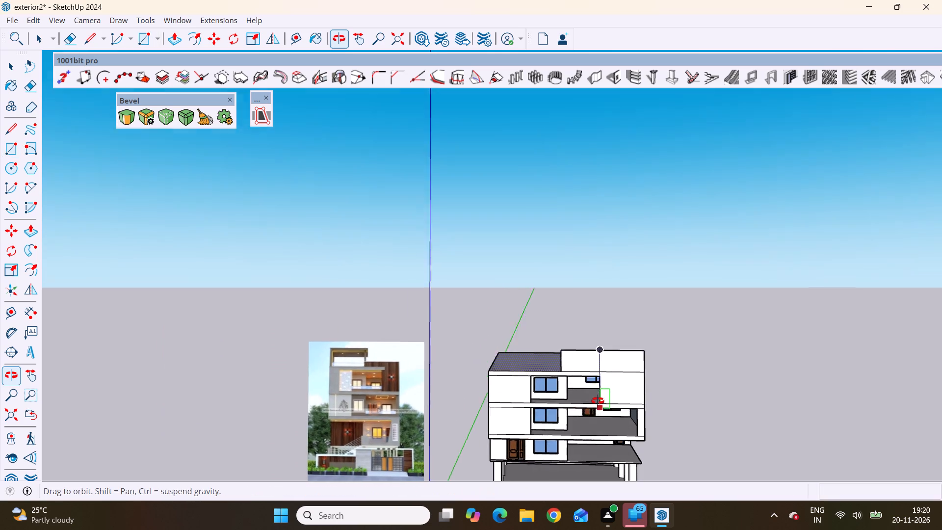
middle_drag(598, 401, 604, 380)
scroll(604, 381, up, 1)
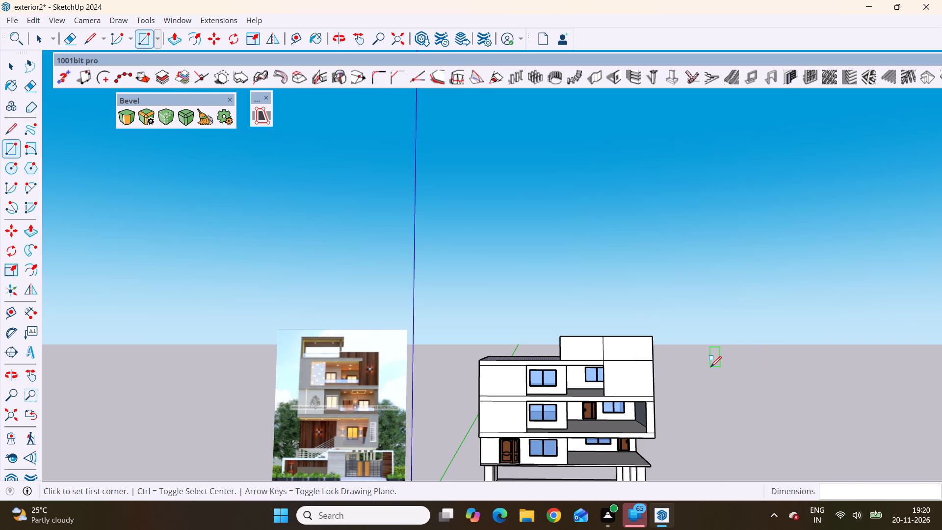
key(space)
scroll(601, 327, up, 7)
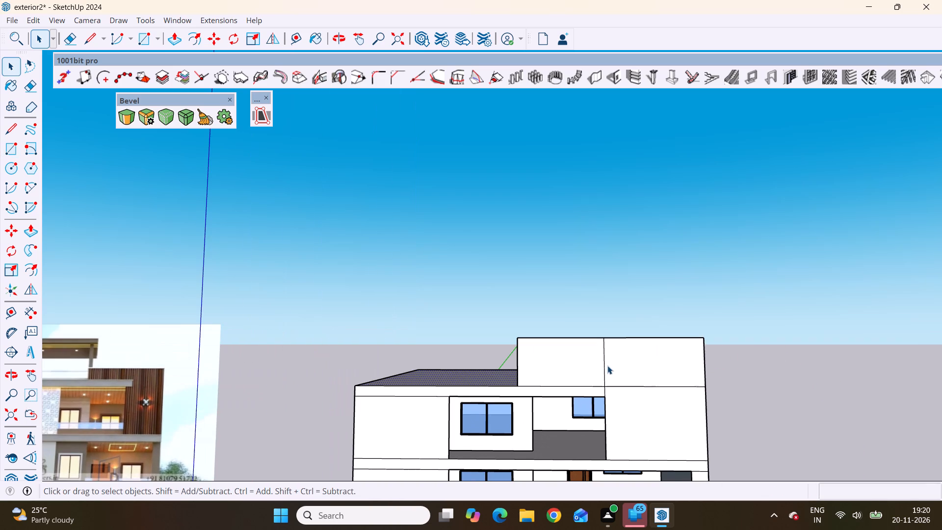
click(605, 359)
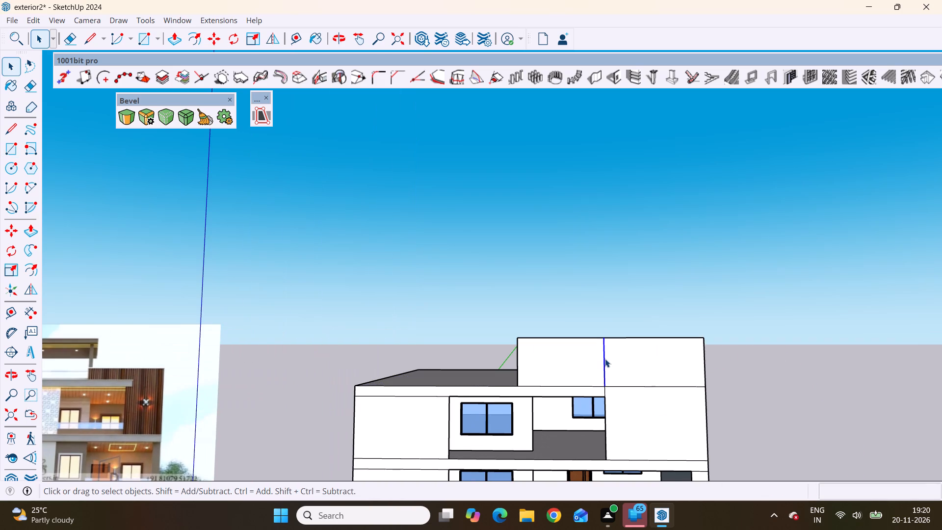
key(Delete)
Examine the roof surface and the raised front wall from above against the reference facade's top storey.
scroll(612, 418, down, 3)
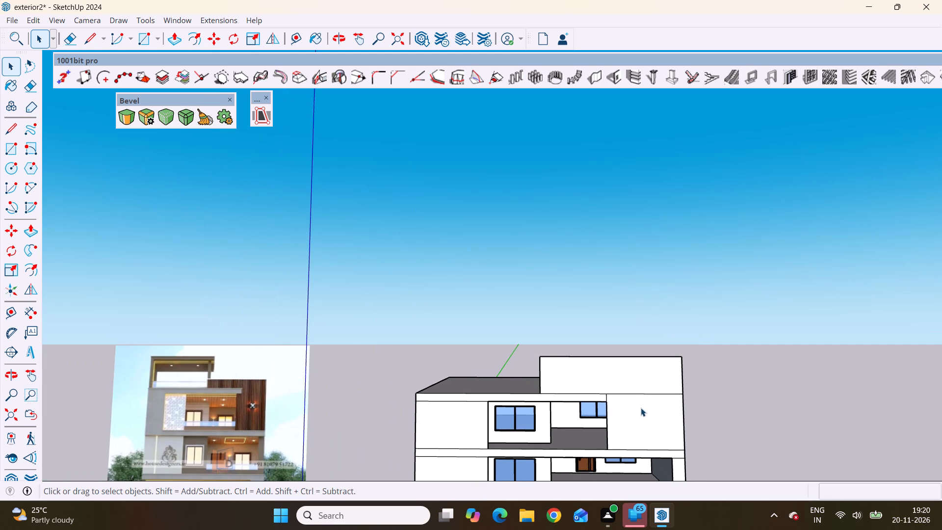
scroll(628, 407, down, 4)
middle_drag(623, 399, 639, 425)
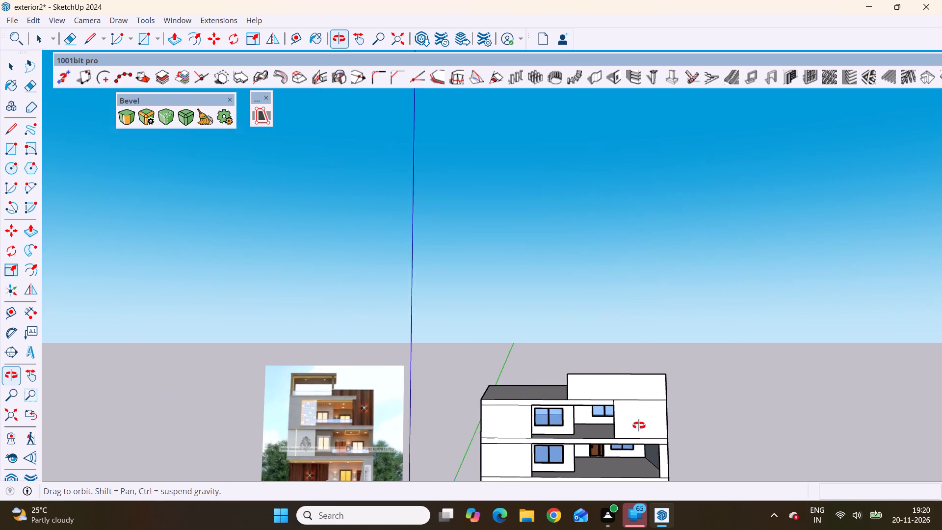
middle_drag(639, 425, 661, 486)
scroll(628, 393, down, 6)
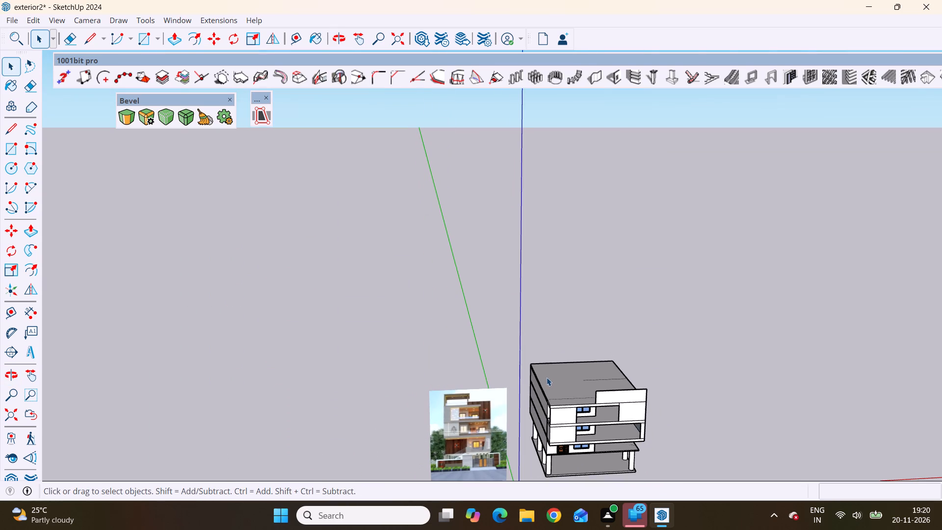
scroll(547, 377, up, 1)
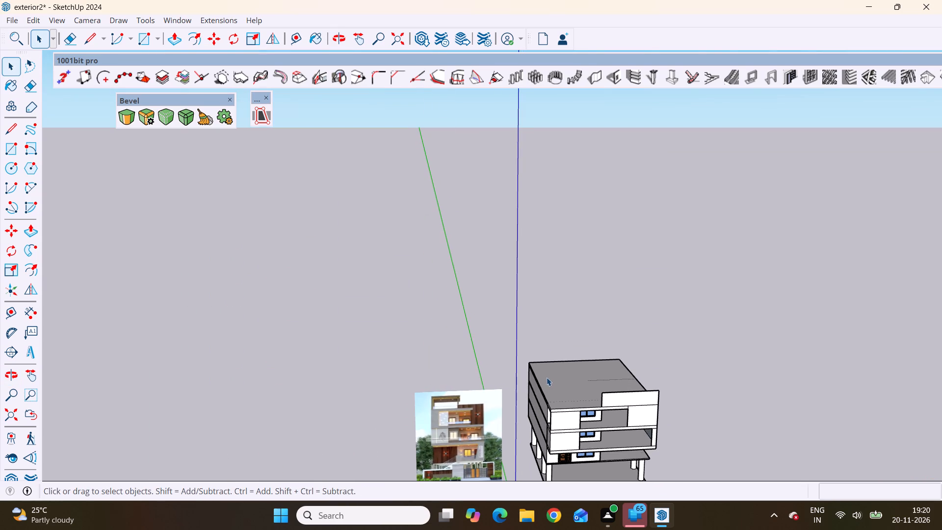
scroll(547, 377, up, 2)
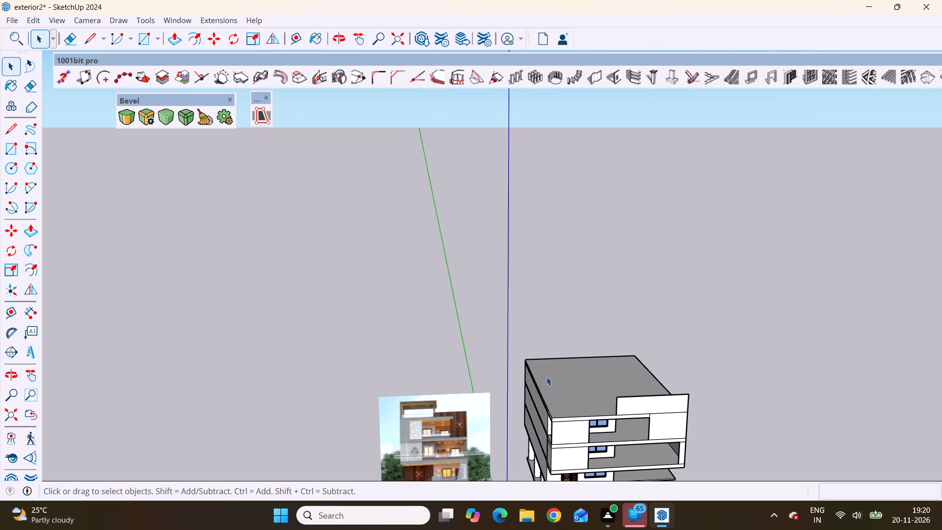
click(565, 388)
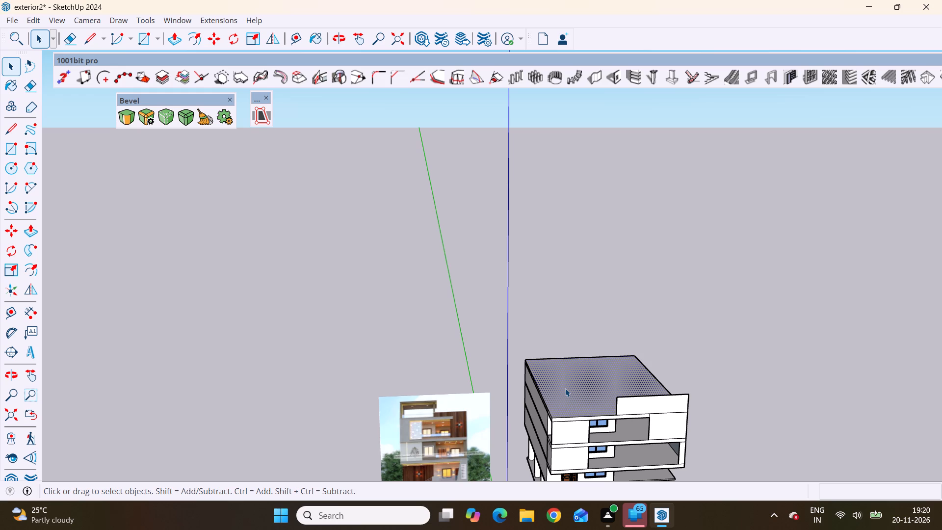
scroll(565, 388, up, 6)
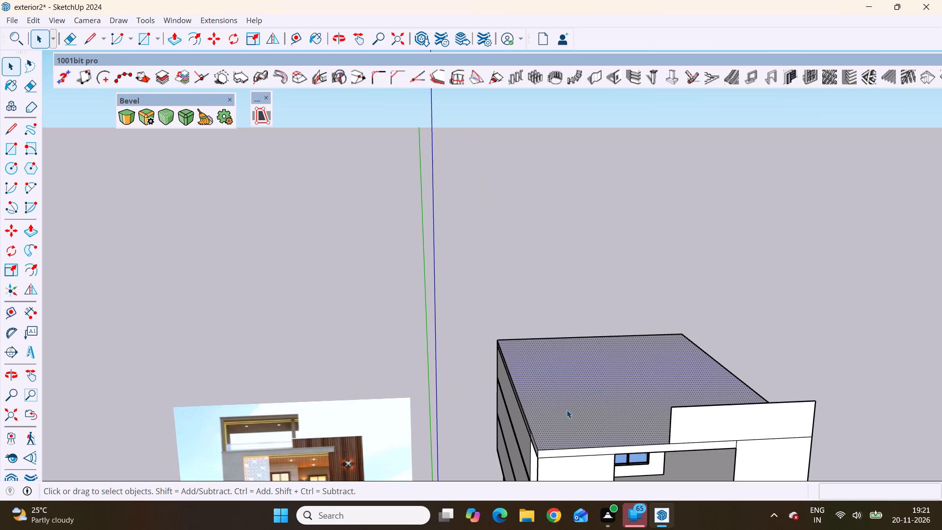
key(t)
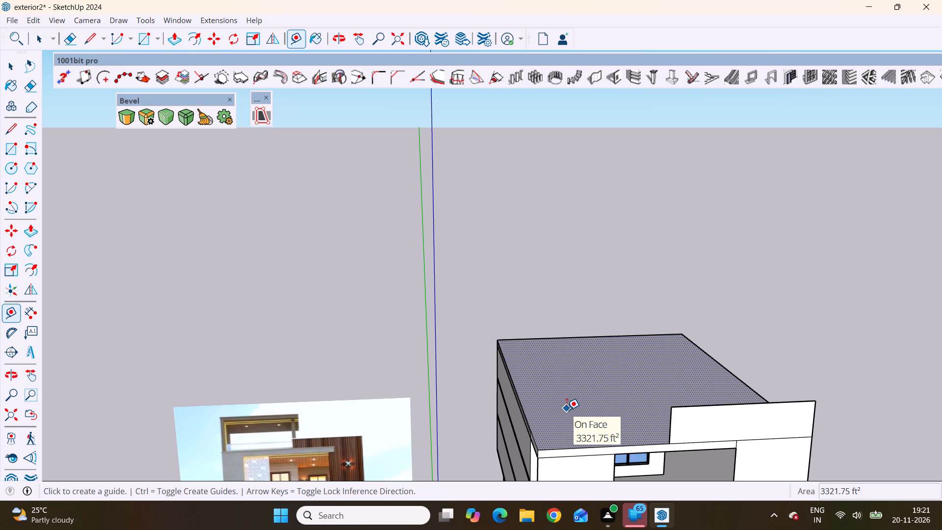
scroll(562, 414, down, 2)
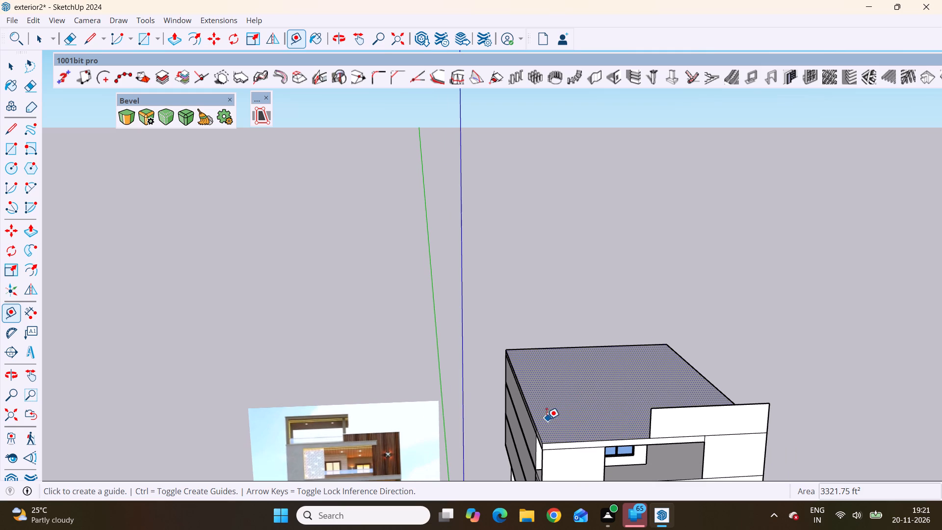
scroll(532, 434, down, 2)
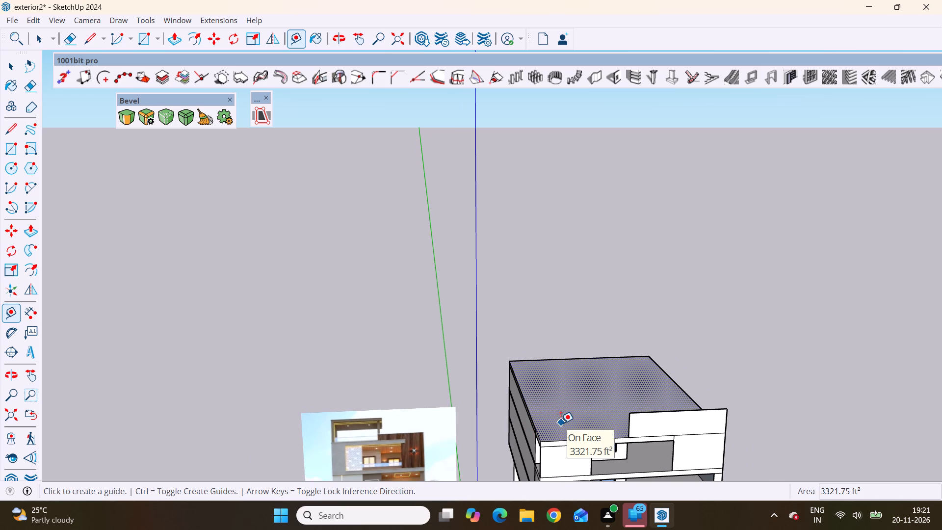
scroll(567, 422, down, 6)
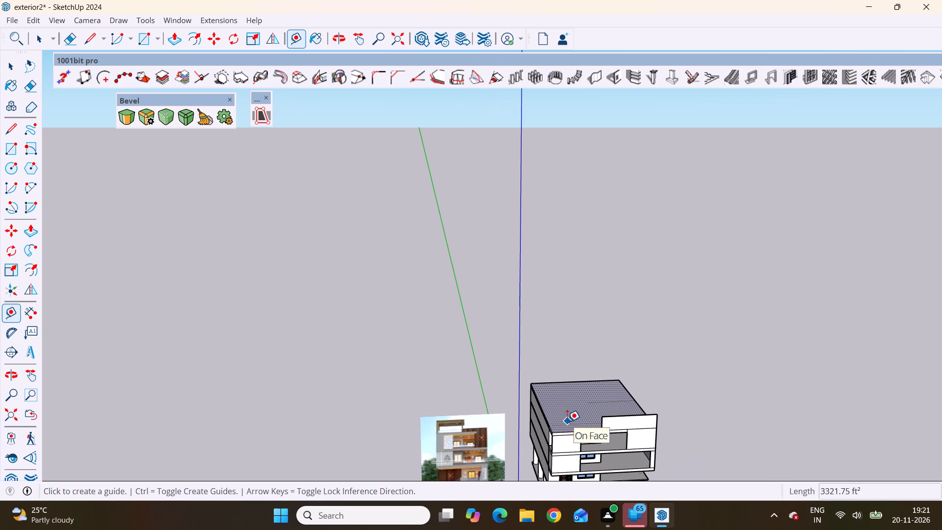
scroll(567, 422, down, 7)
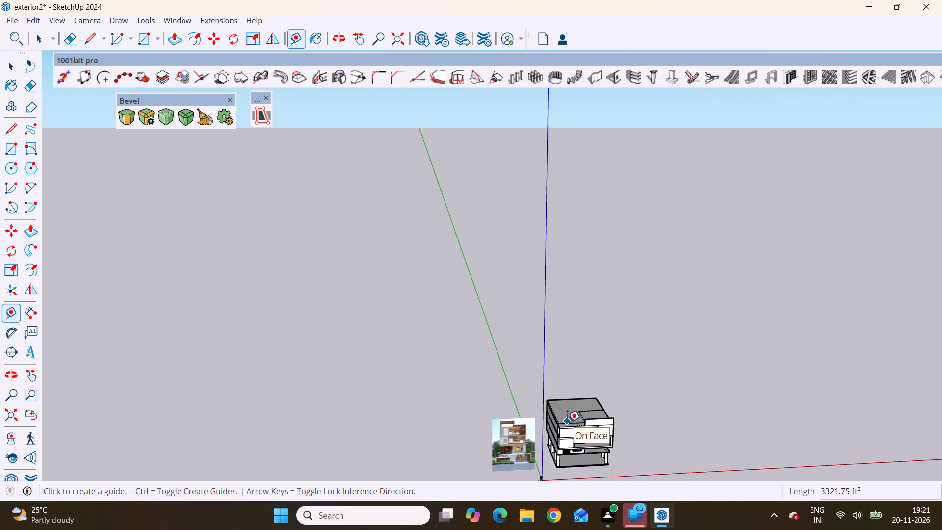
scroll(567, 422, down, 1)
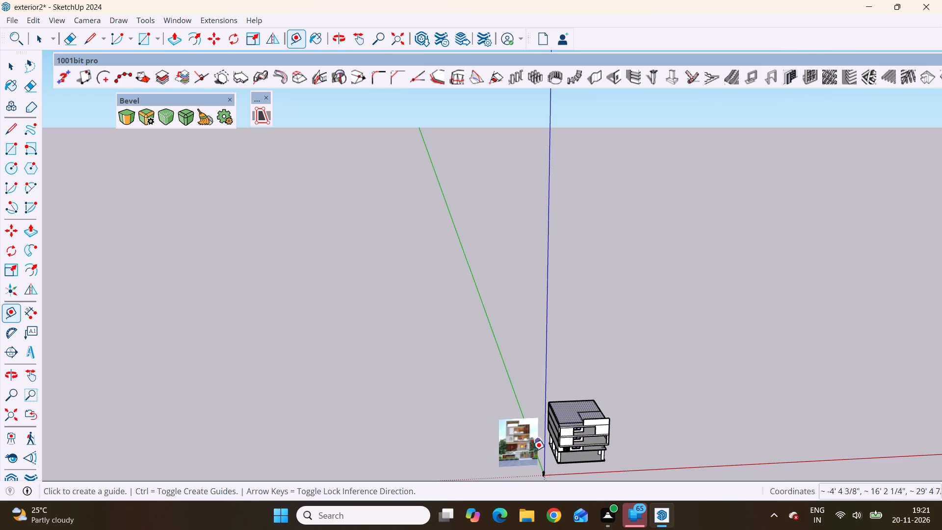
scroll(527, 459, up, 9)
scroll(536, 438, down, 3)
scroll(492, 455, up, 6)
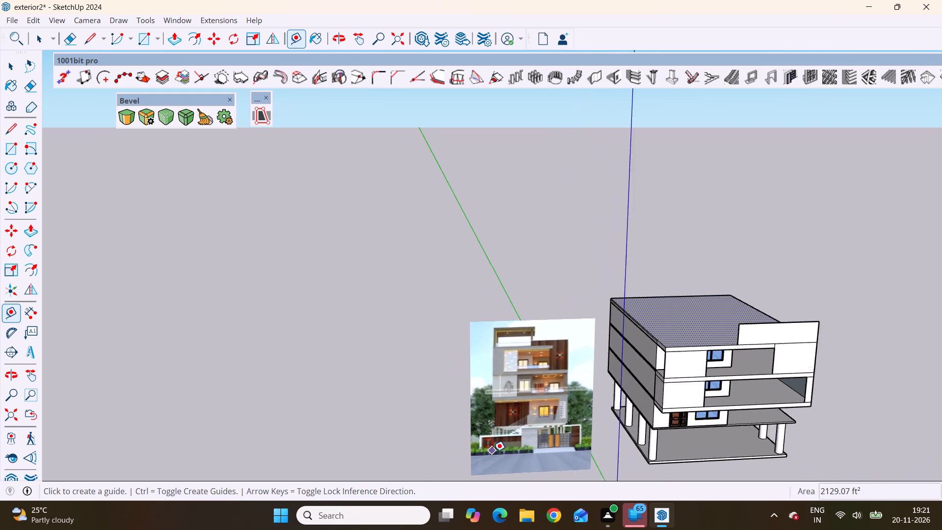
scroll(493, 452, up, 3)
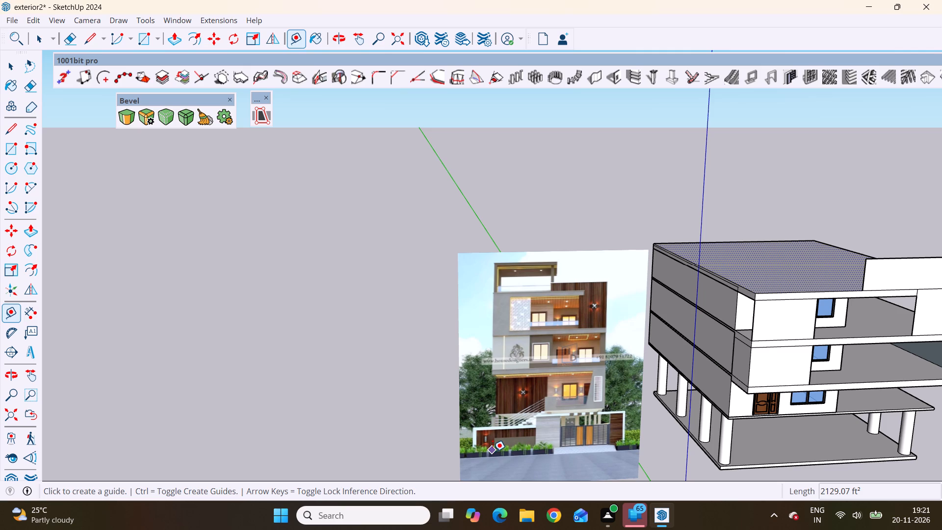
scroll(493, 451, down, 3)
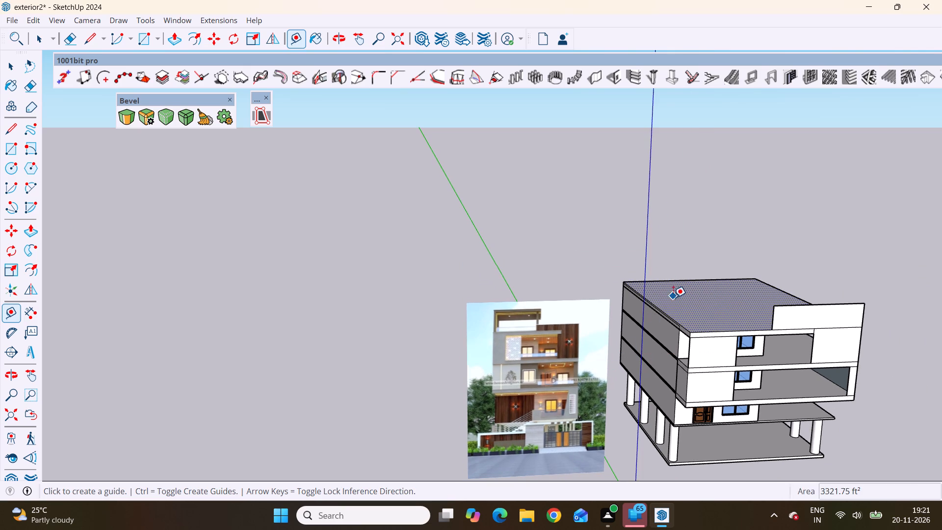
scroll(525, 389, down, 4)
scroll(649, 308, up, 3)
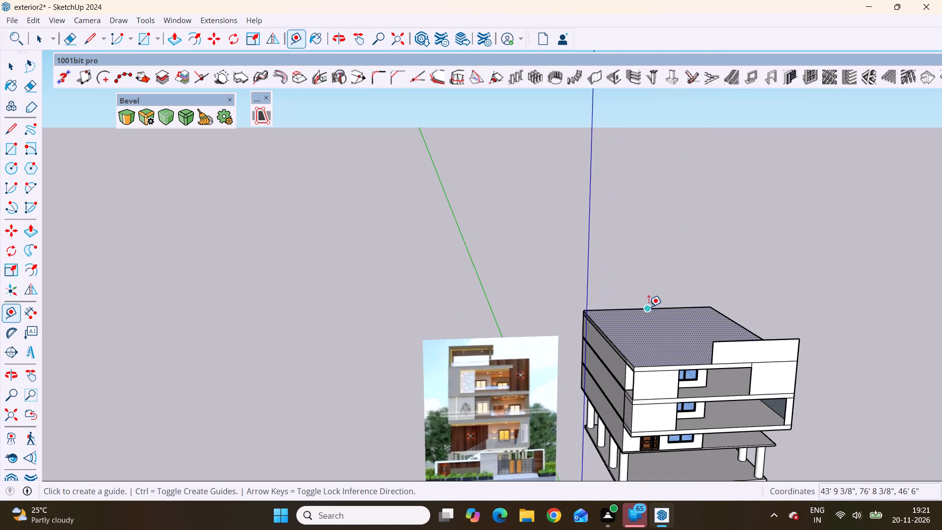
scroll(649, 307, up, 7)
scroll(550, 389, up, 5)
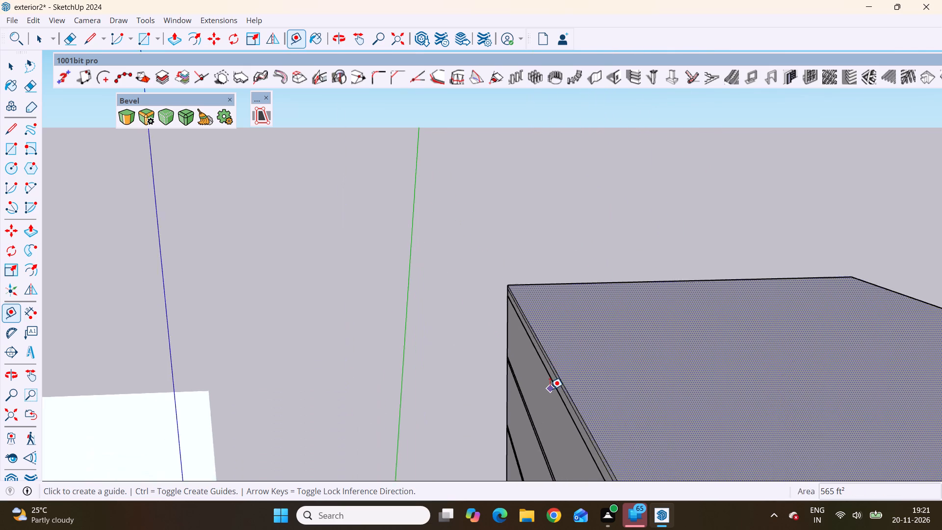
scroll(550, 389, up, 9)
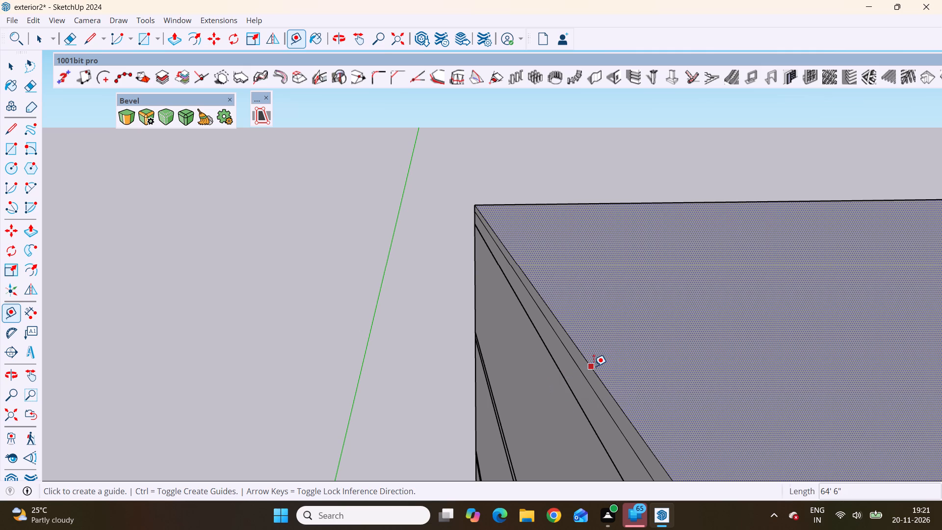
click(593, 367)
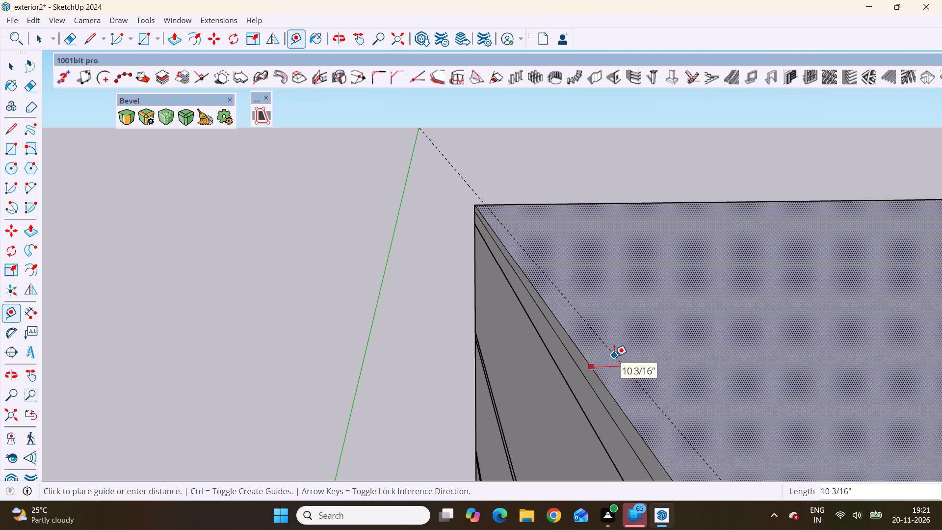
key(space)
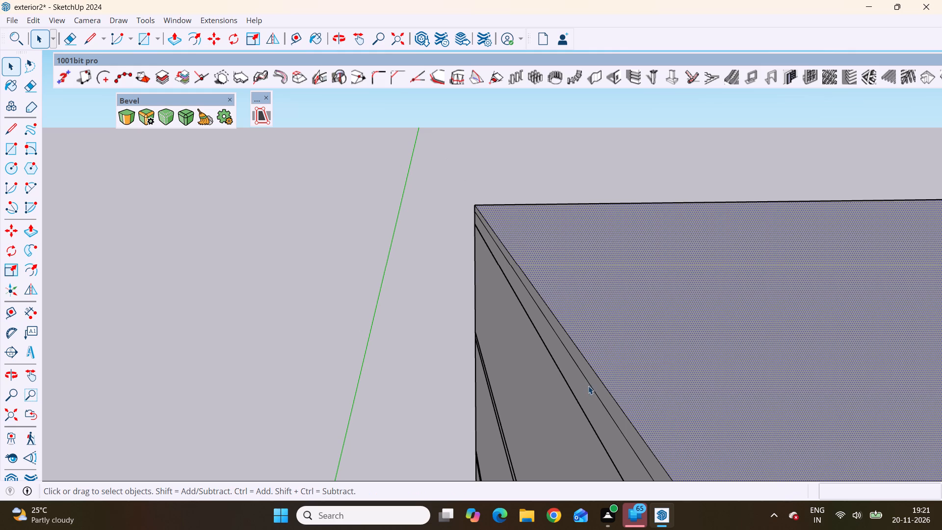
Inspect the roof slab's long side edge and the top-floor wall group beneath it by selecting each in turn.
click(592, 386)
scroll(592, 386, down, 2)
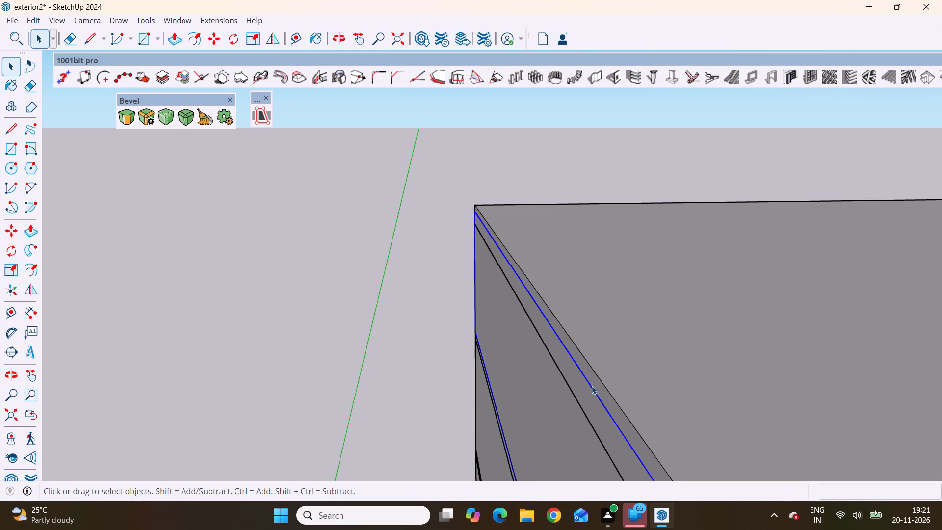
scroll(592, 386, down, 20)
scroll(592, 386, down, 4)
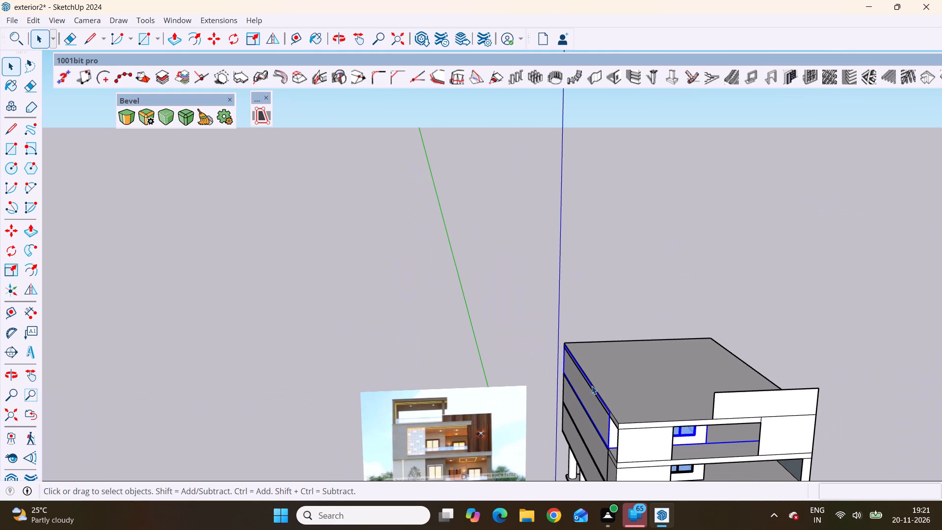
scroll(592, 386, up, 6)
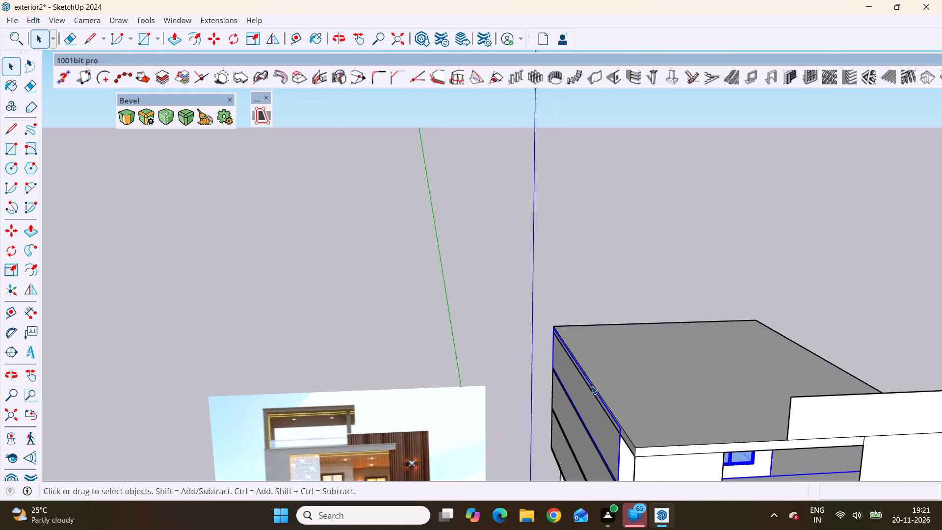
scroll(592, 386, up, 6)
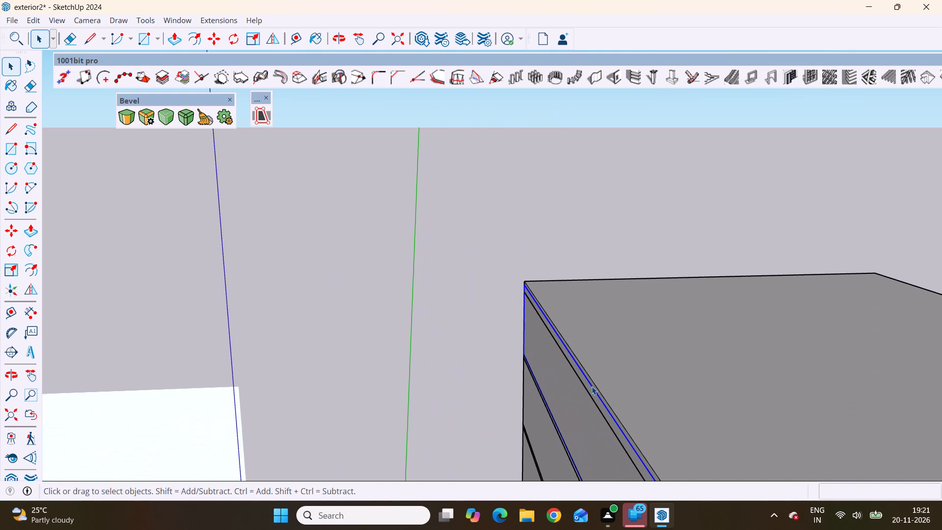
double_click(592, 386)
click(592, 386)
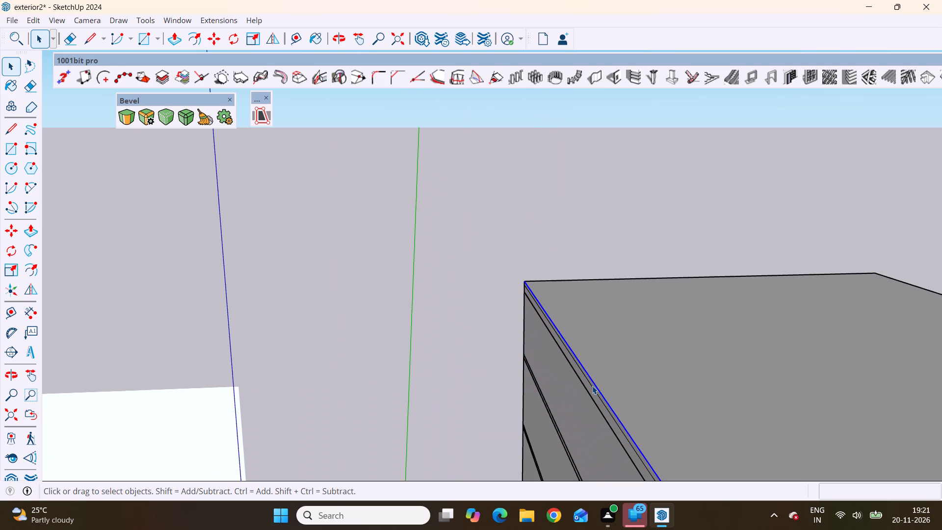
scroll(601, 410, up, 4)
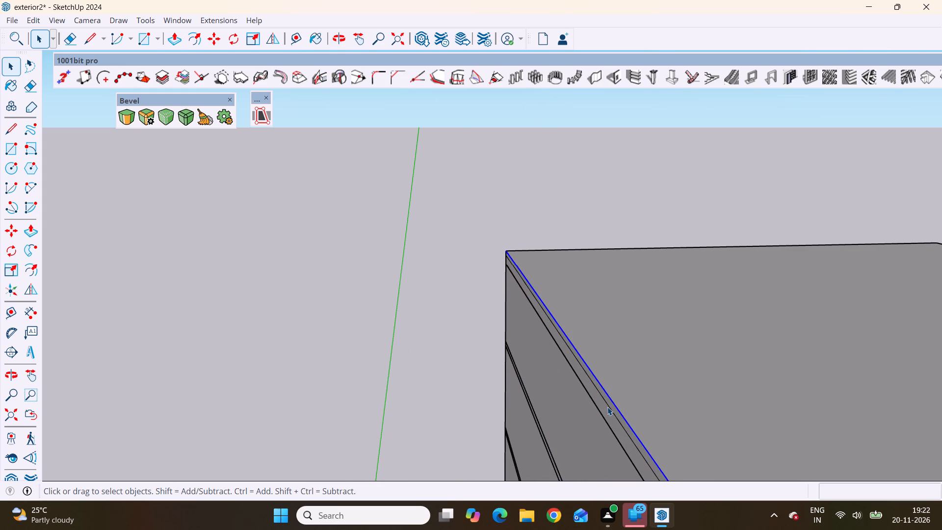
click(607, 407)
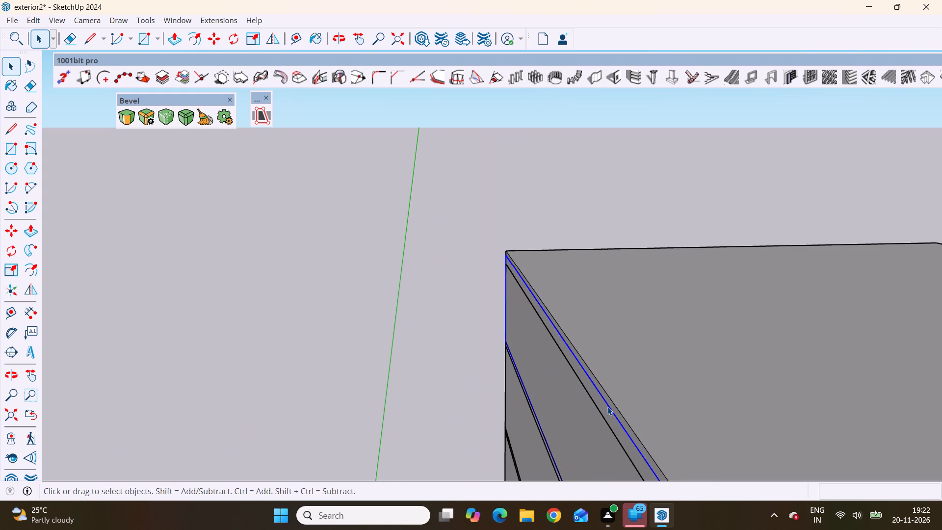
scroll(607, 407, down, 4)
scroll(415, 368, down, 6)
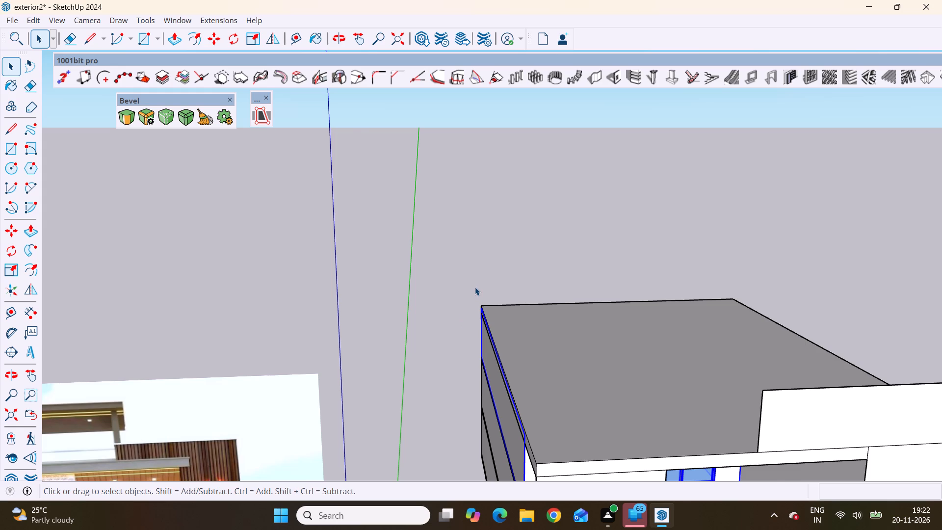
Place a guide line 9" inside the roof's long side edge, on the side away from the raised front wall.
scroll(475, 286, down, 2)
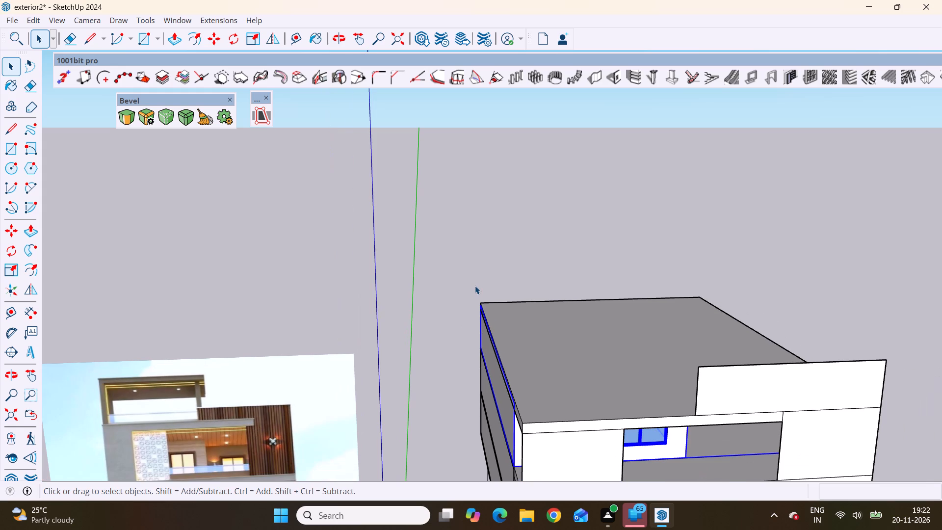
key(space)
click(549, 277)
scroll(476, 388, up, 2)
scroll(531, 345, up, 4)
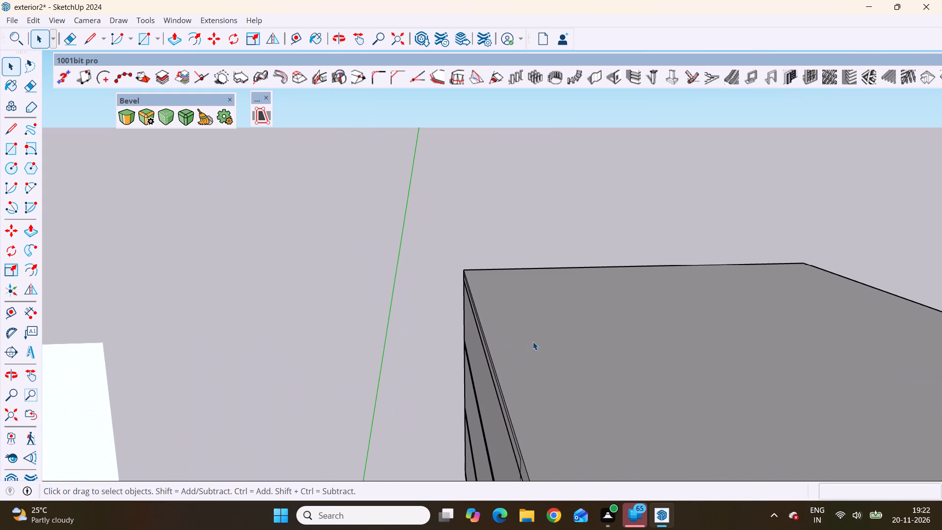
key(t)
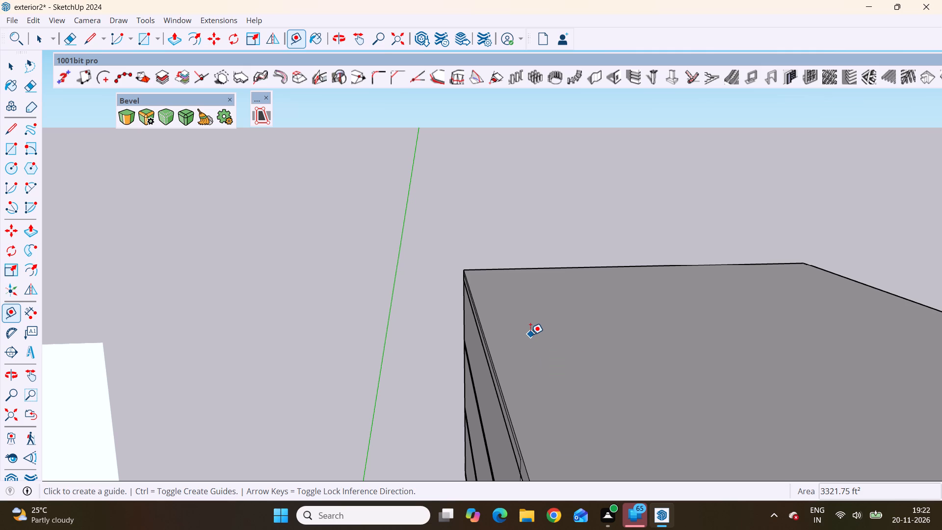
scroll(530, 334, up, 4)
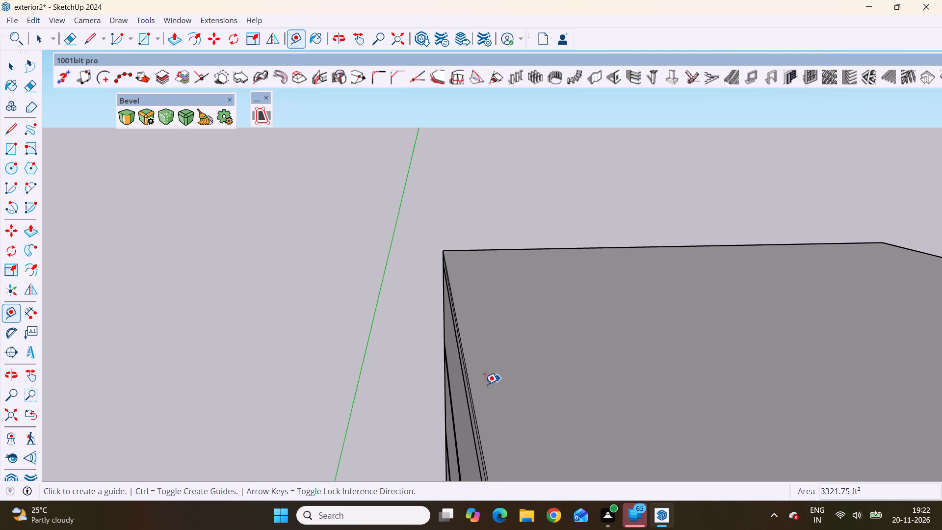
scroll(458, 389, up, 8)
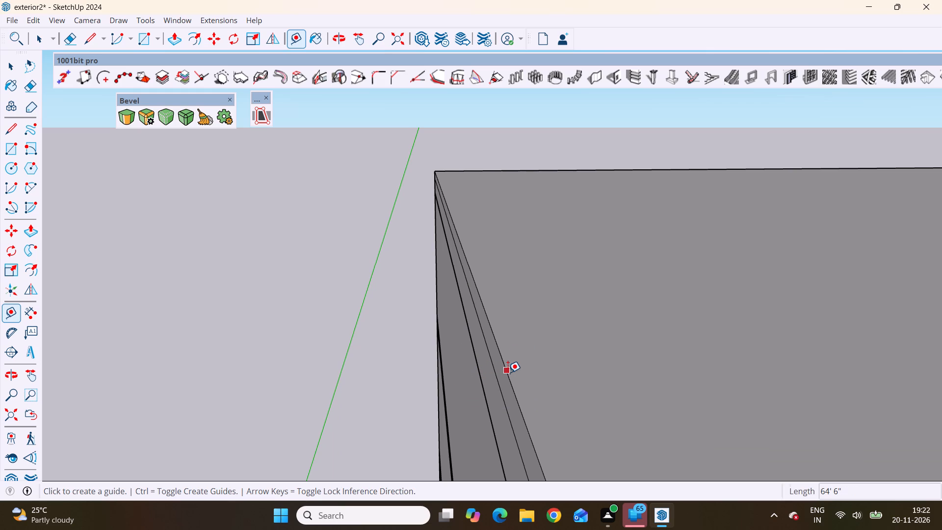
click(508, 372)
scroll(531, 359, down, 6)
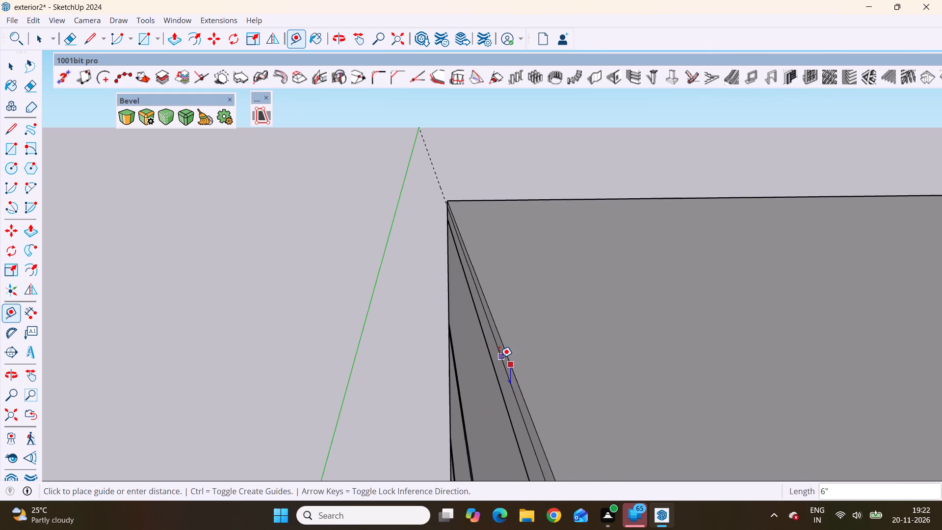
scroll(499, 358, down, 18)
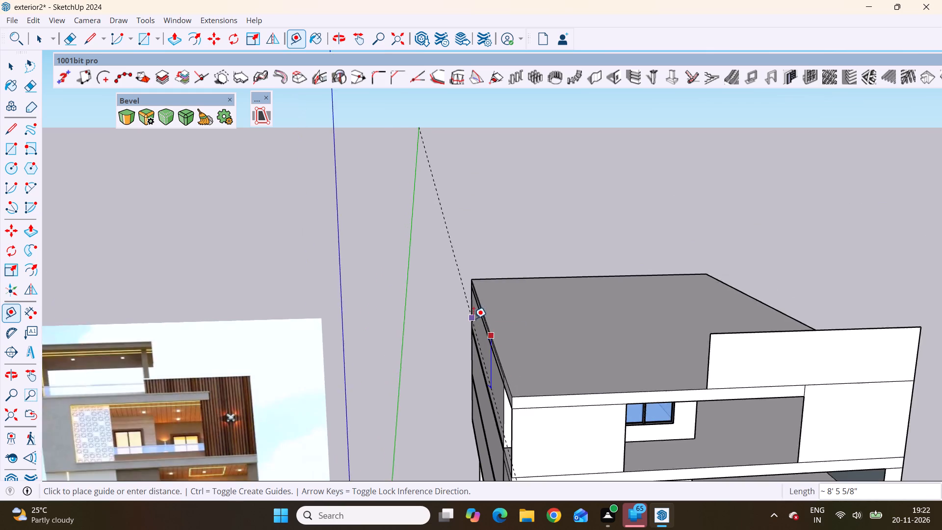
scroll(473, 318, down, 2)
scroll(505, 351, up, 3)
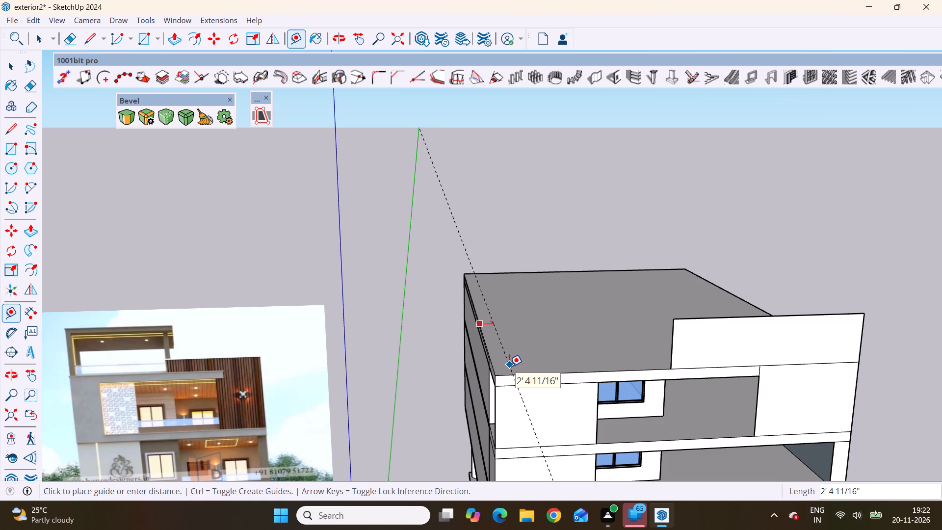
key(9)
key(shift+quotedbl)
key(Return)
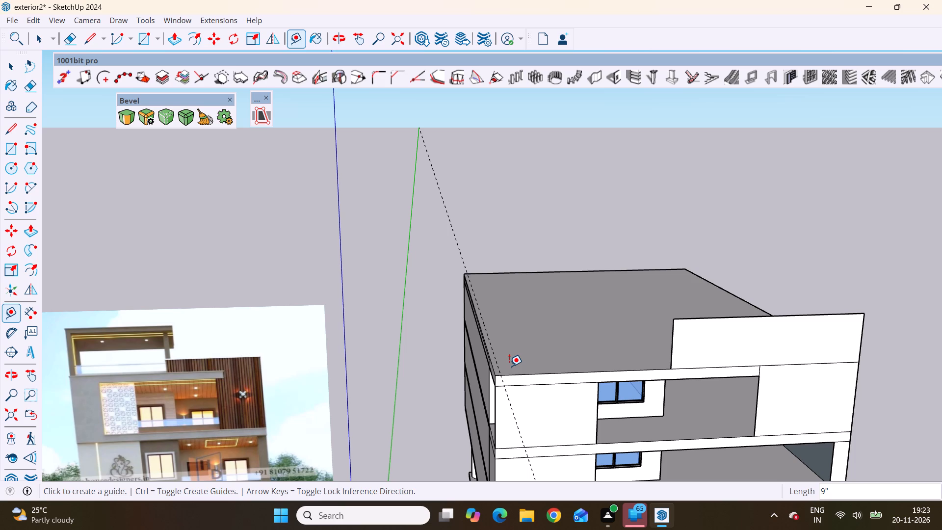
Place a guide line 9" inside the roof's opposite long side edge, behind the raised front wall's outer end.
scroll(522, 359, down, 2)
middle_drag(574, 333, 570, 405)
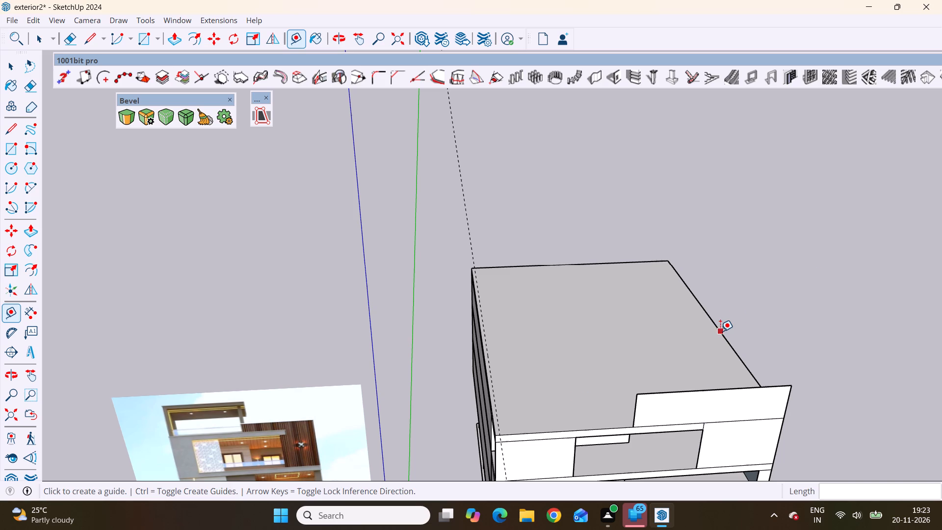
scroll(720, 330, up, 6)
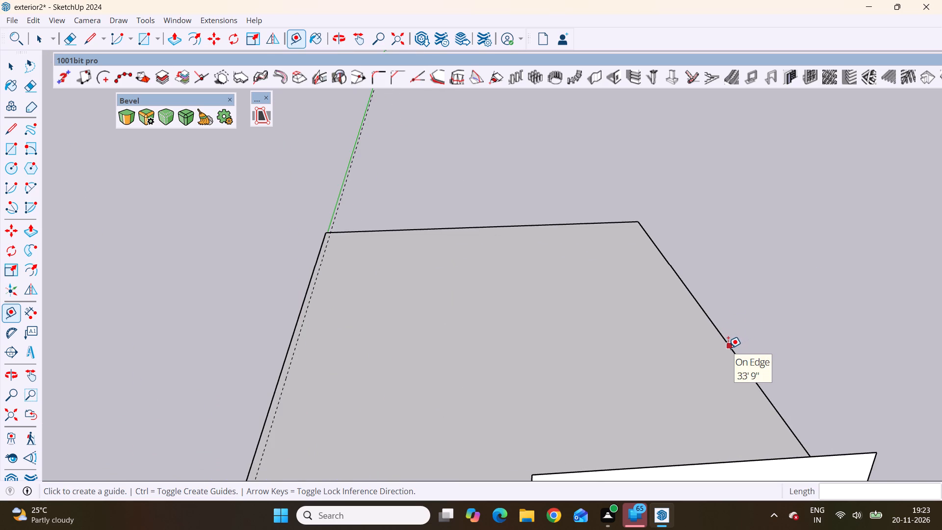
scroll(706, 338, up, 3)
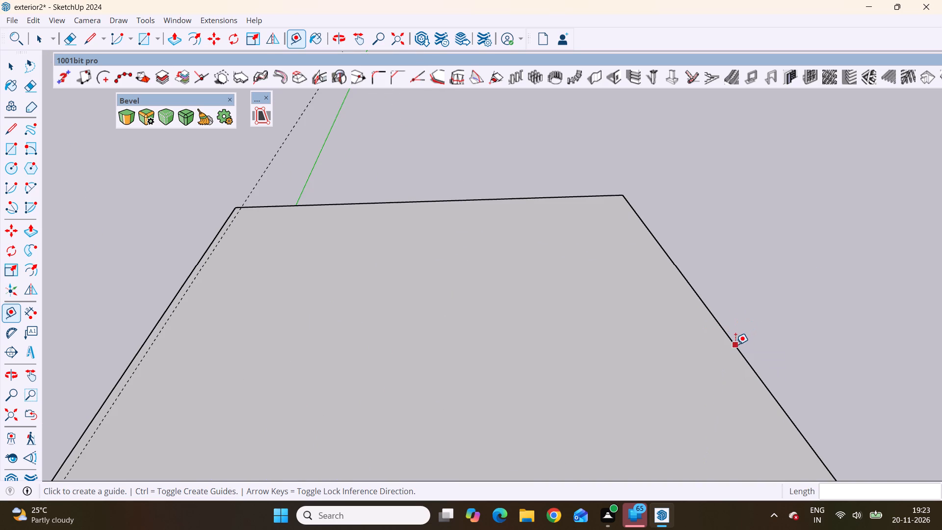
scroll(734, 375, up, 7)
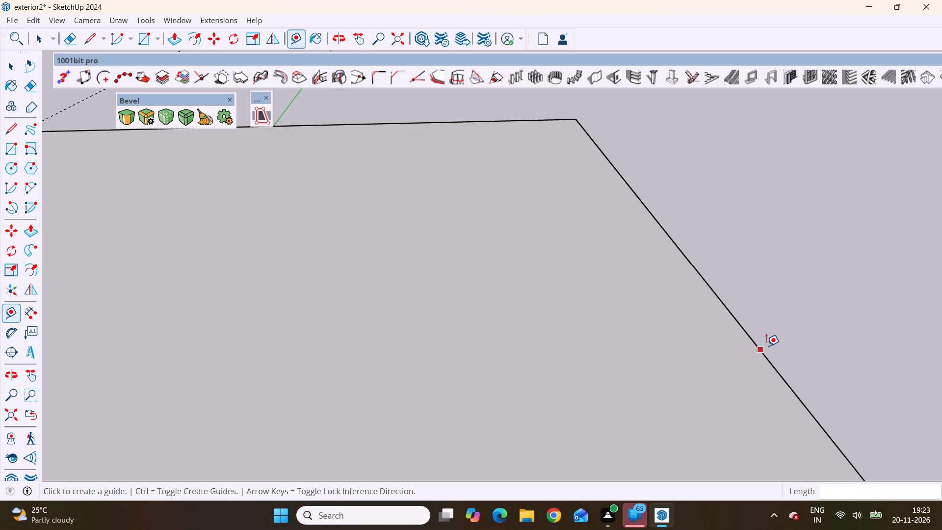
click(760, 352)
scroll(706, 358, down, 4)
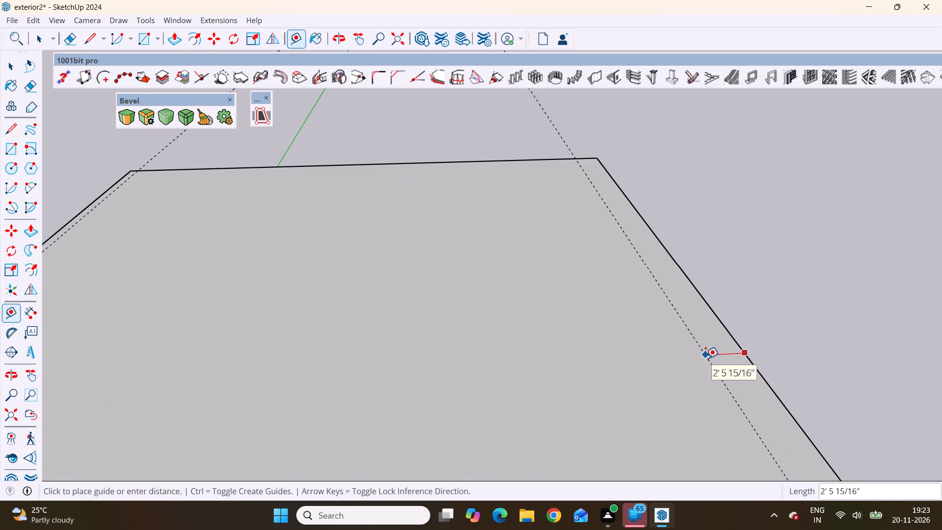
key(9)
key(shift+quotedbl)
key(Return)
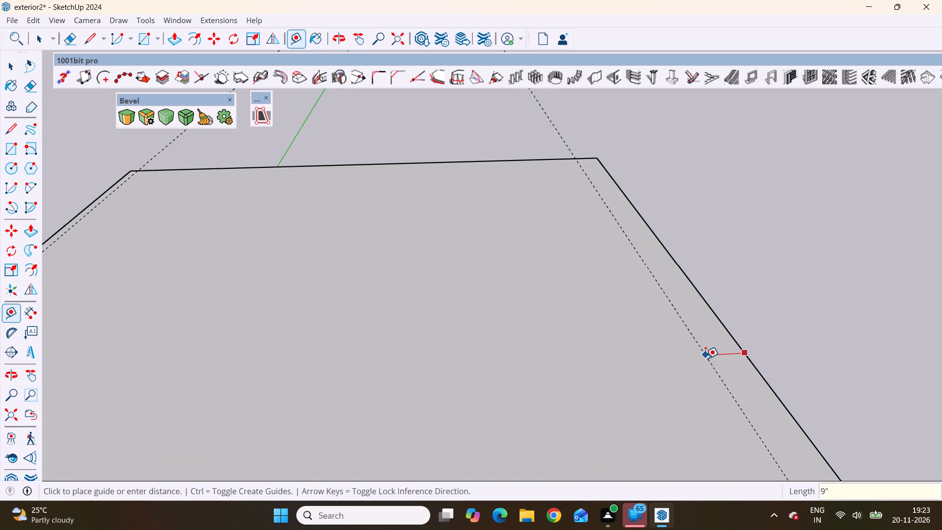
Place a guide line 9" inside the roof's rear edge.
scroll(706, 358, down, 5)
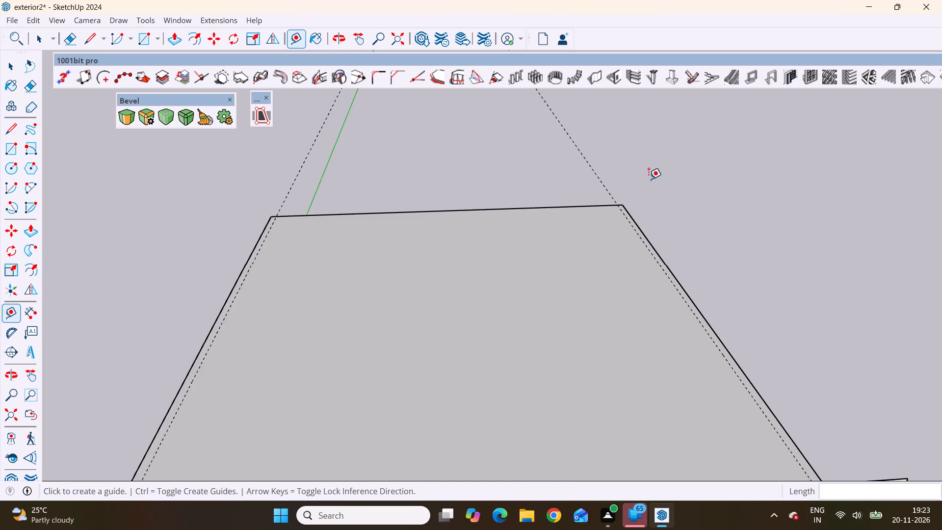
scroll(553, 185, up, 5)
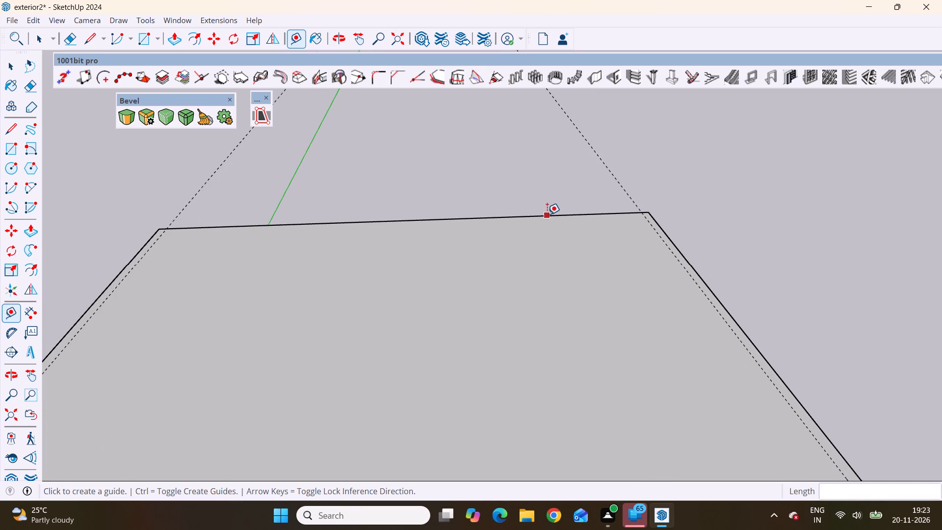
click(547, 214)
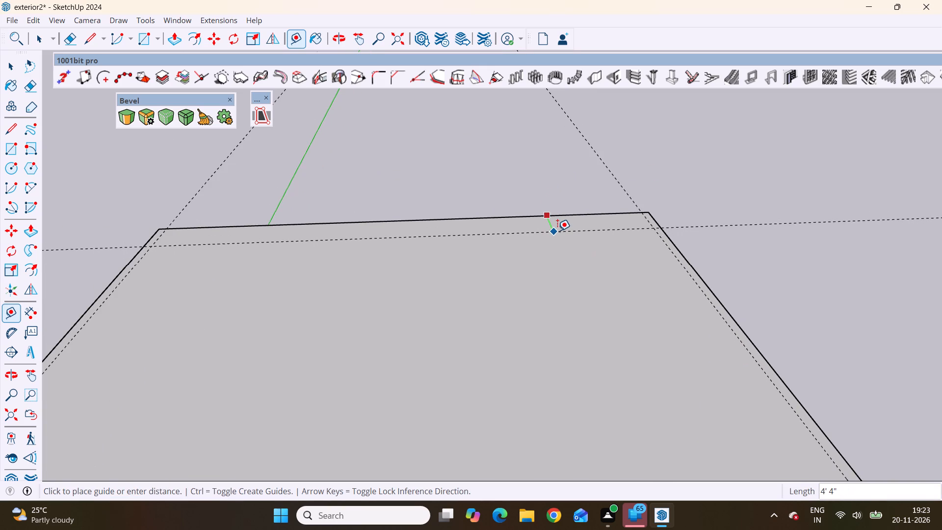
key(9)
key(shift+quotedbl)
key(Return)
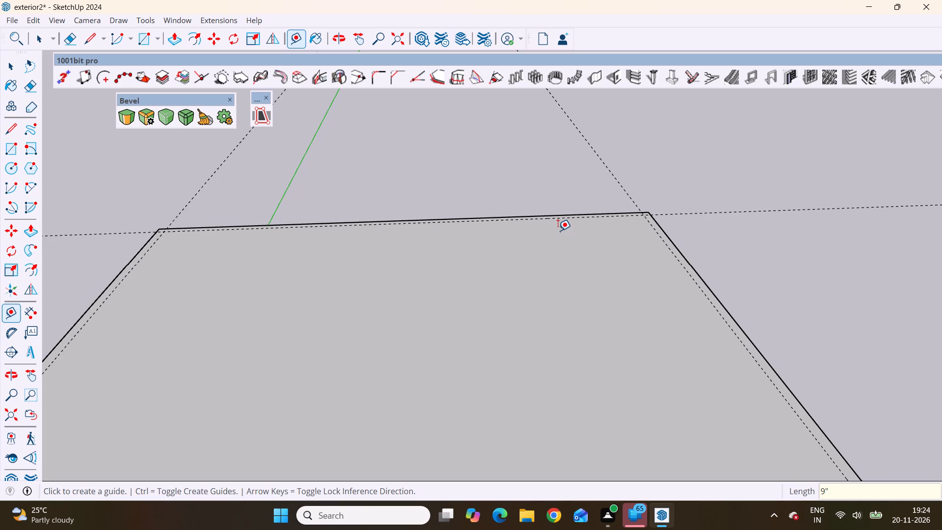
Check the roof outline against its guides, selecting all connected geometry and then only the roof's top face.
scroll(568, 224, down, 7)
scroll(572, 177, down, 4)
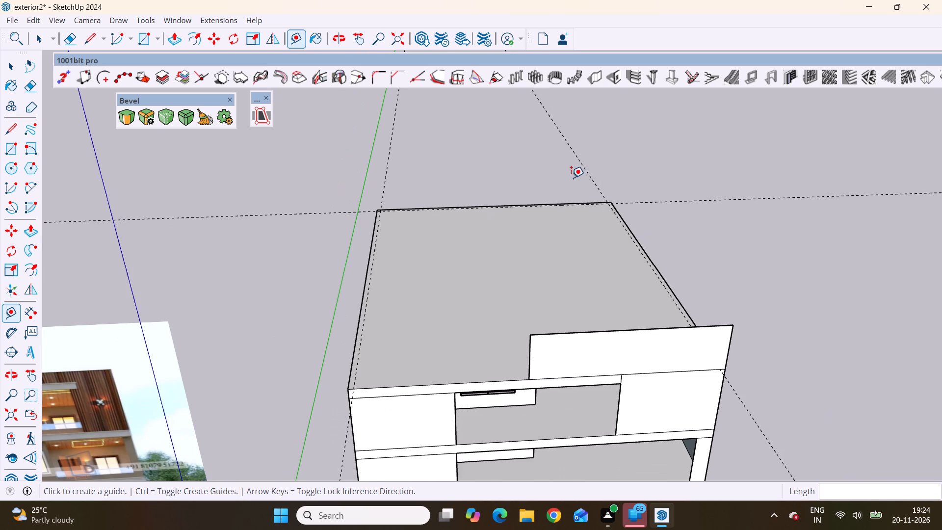
scroll(339, 405, up, 4)
scroll(391, 324, down, 2)
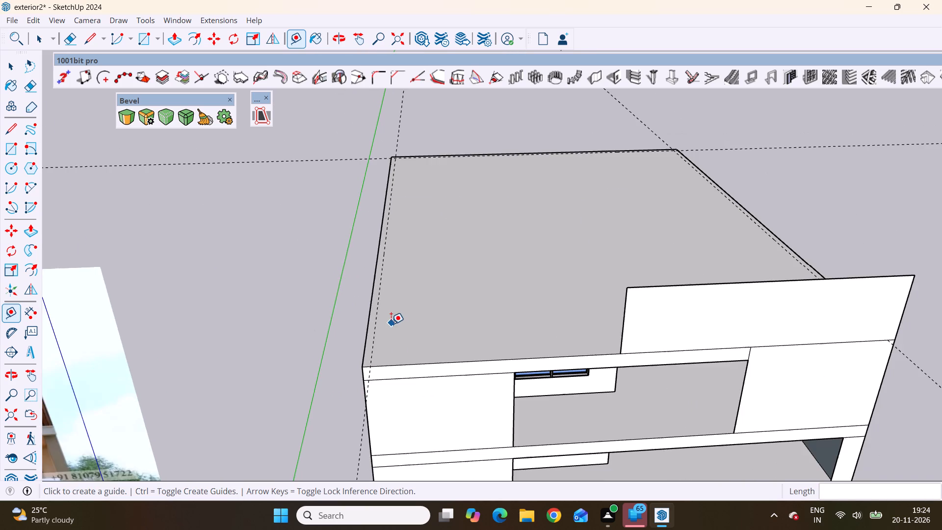
scroll(380, 331, down, 3)
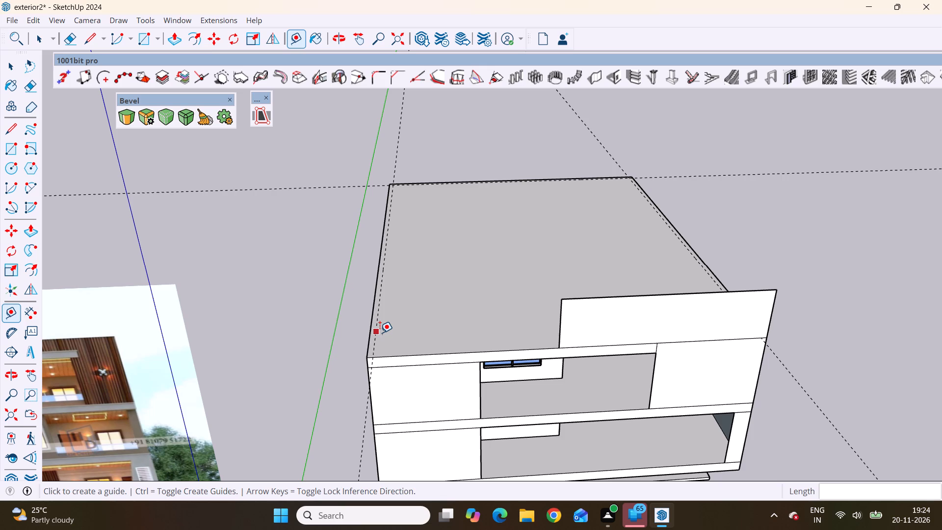
key(space)
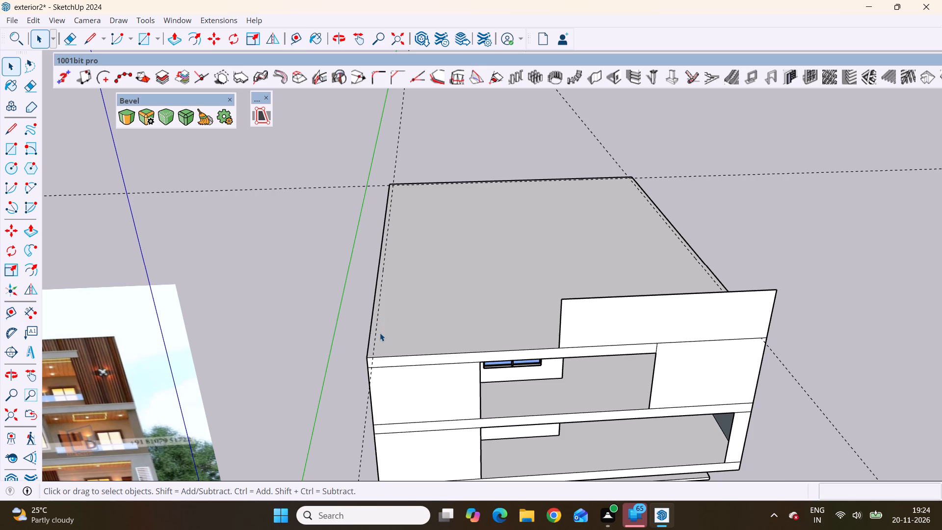
triple_click(398, 322)
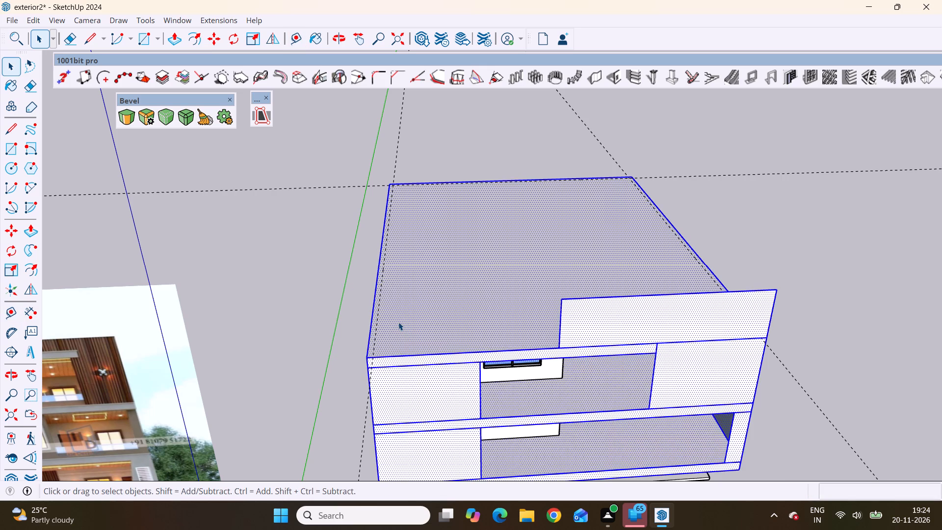
click(398, 322)
scroll(398, 322, up, 2)
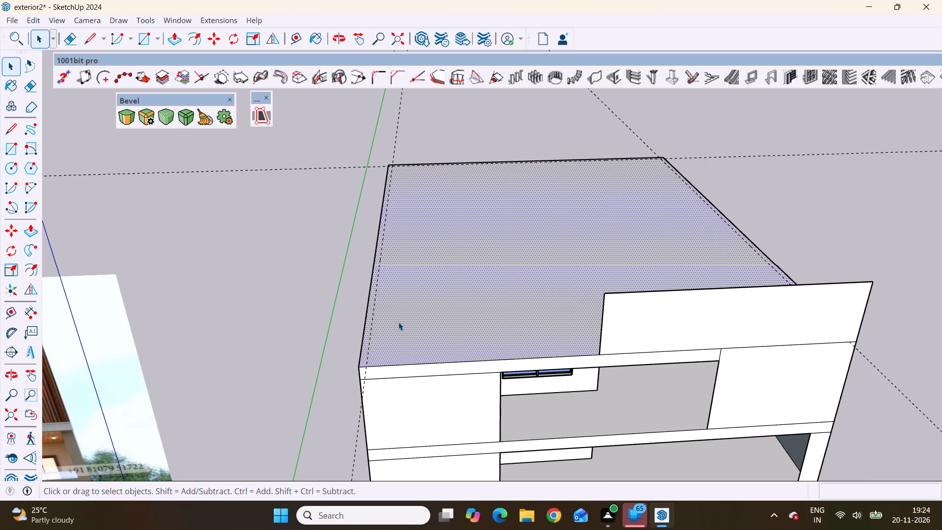
Draw a 63' 9" line along the side guide away from the raised wall, from the rear guide intersection to the roof's front edge.
key(l)
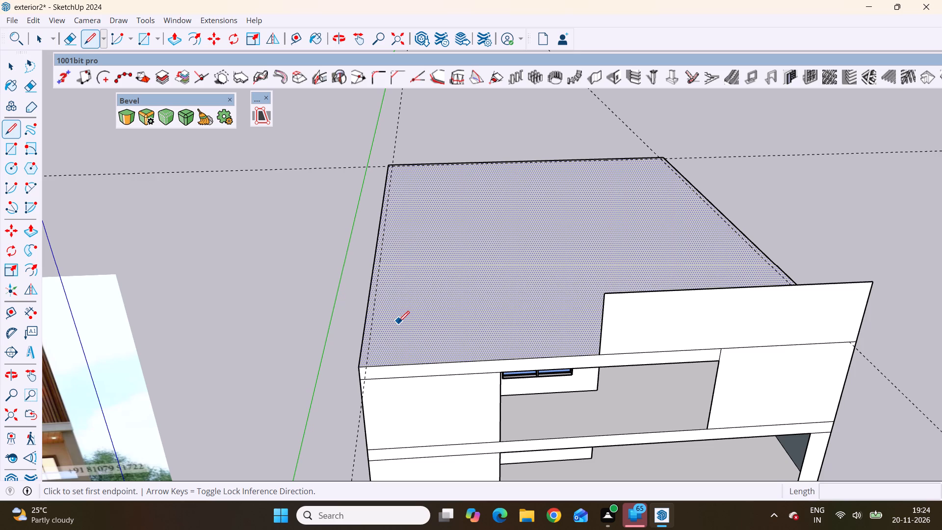
scroll(398, 322, down, 4)
middle_drag(397, 323, 437, 370)
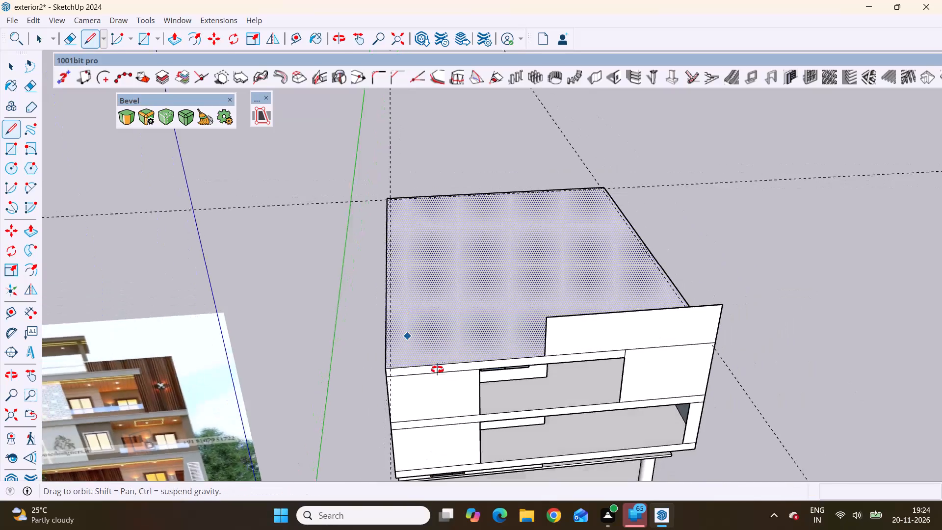
middle_drag(437, 370, 466, 393)
scroll(402, 208, up, 9)
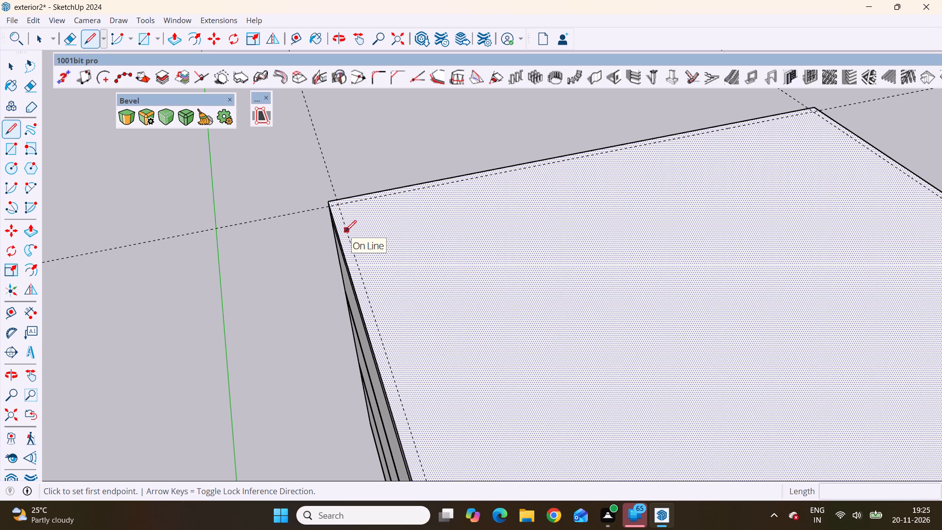
click(339, 205)
scroll(327, 223, down, 8)
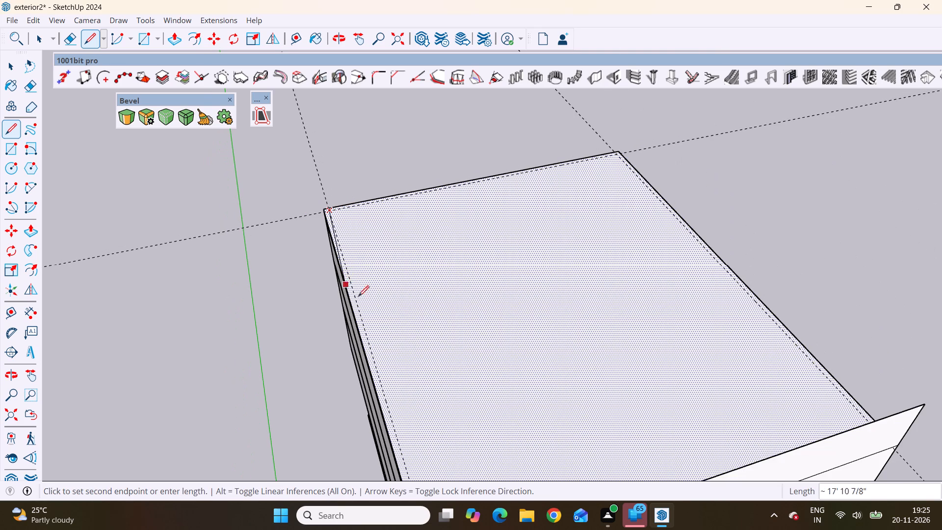
scroll(373, 335, down, 12)
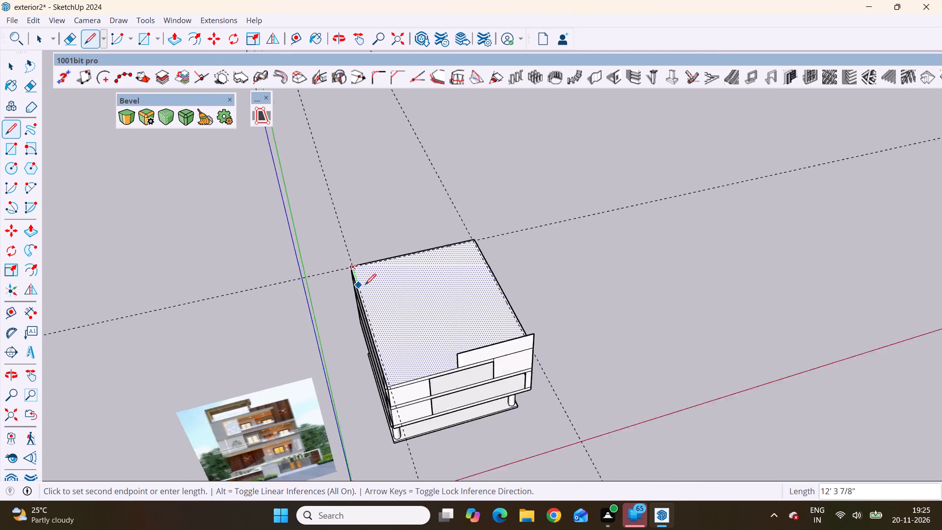
scroll(365, 285, down, 2)
scroll(418, 412, up, 4)
scroll(365, 314, up, 10)
scroll(363, 373, up, 4)
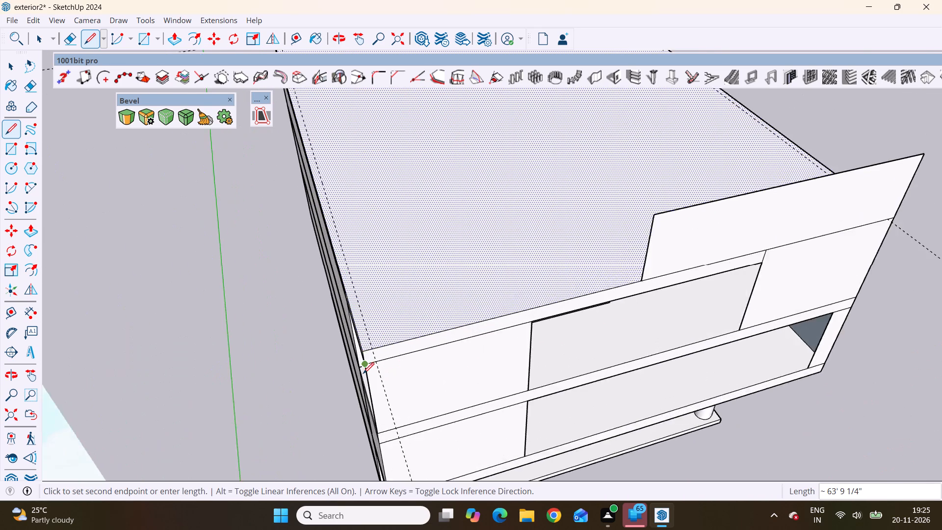
scroll(363, 373, up, 4)
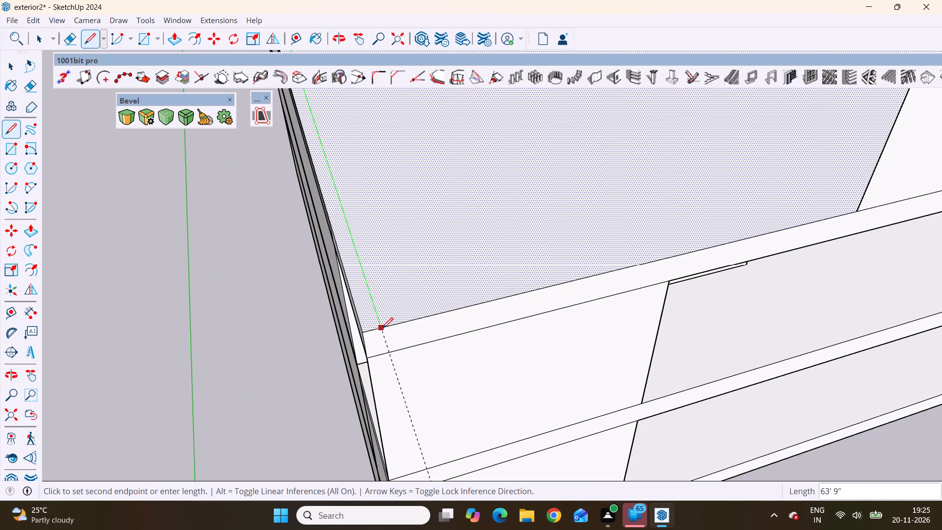
click(380, 328)
scroll(284, 327, down, 9)
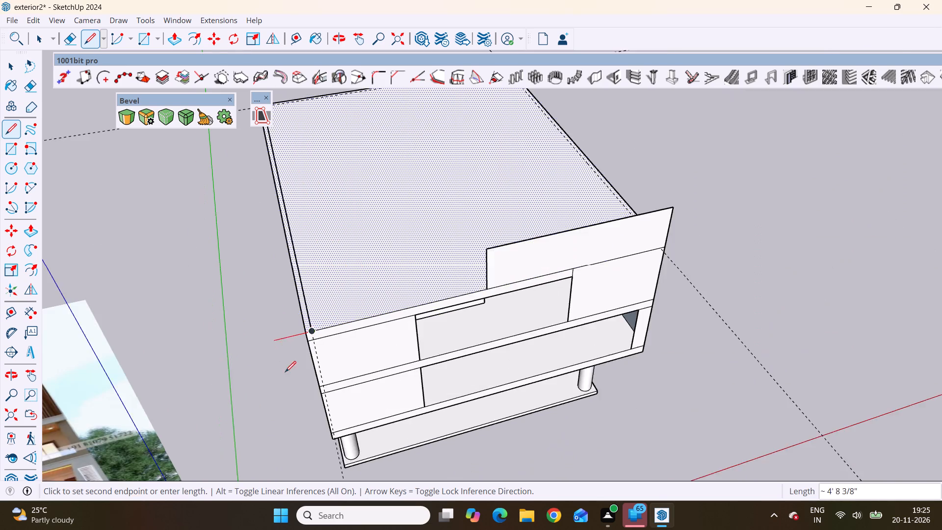
Draw a 63' 9" line along the raised wall's side guide, from the rear guide intersection to the roof's front edge.
scroll(285, 372, down, 2)
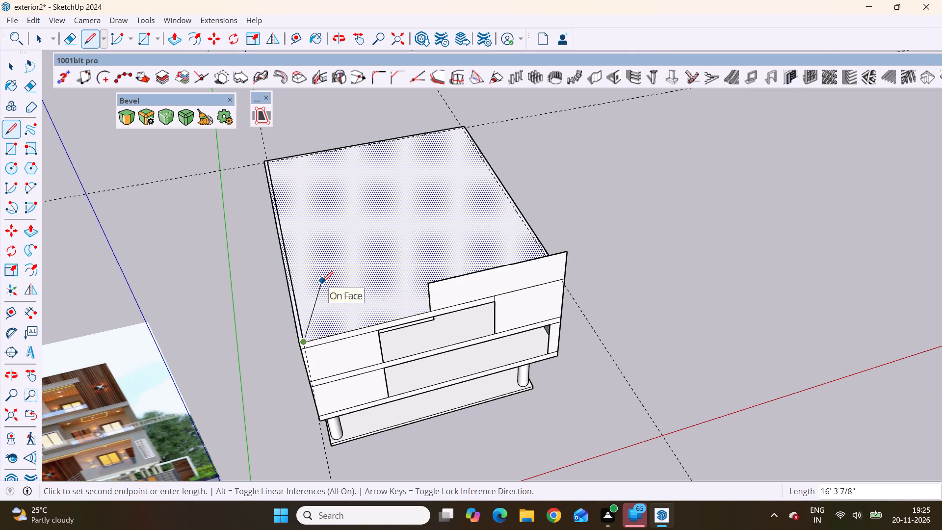
key(space)
text(l)
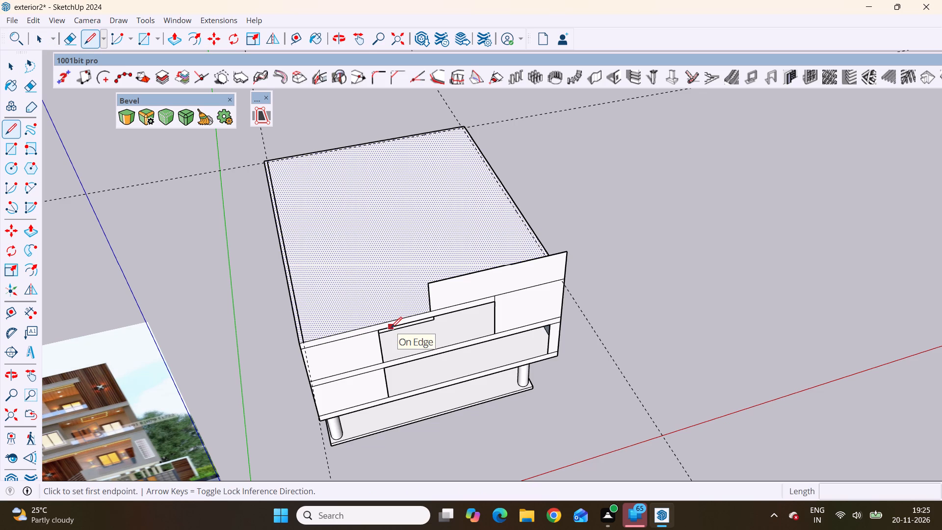
scroll(392, 328, down, 5)
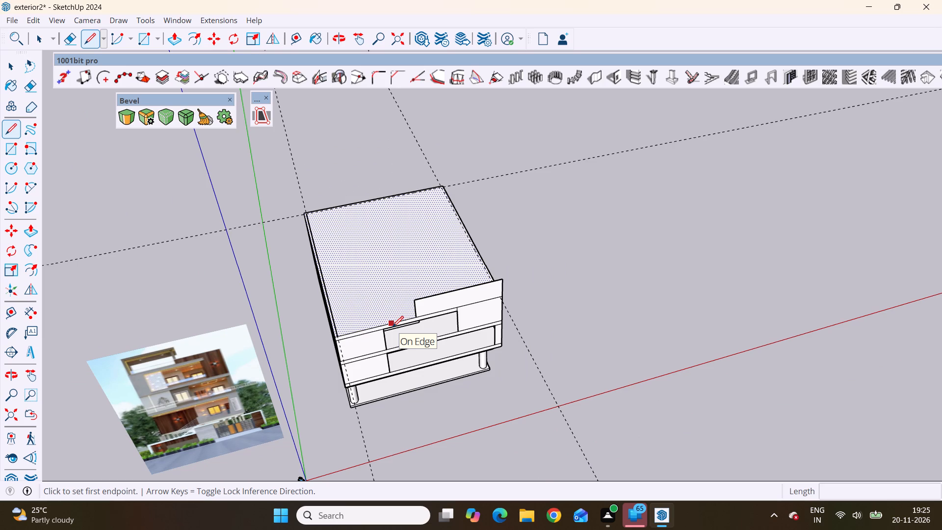
scroll(393, 327, down, 4)
scroll(340, 334, down, 2)
middle_drag(324, 301, 406, 325)
scroll(407, 257, up, 14)
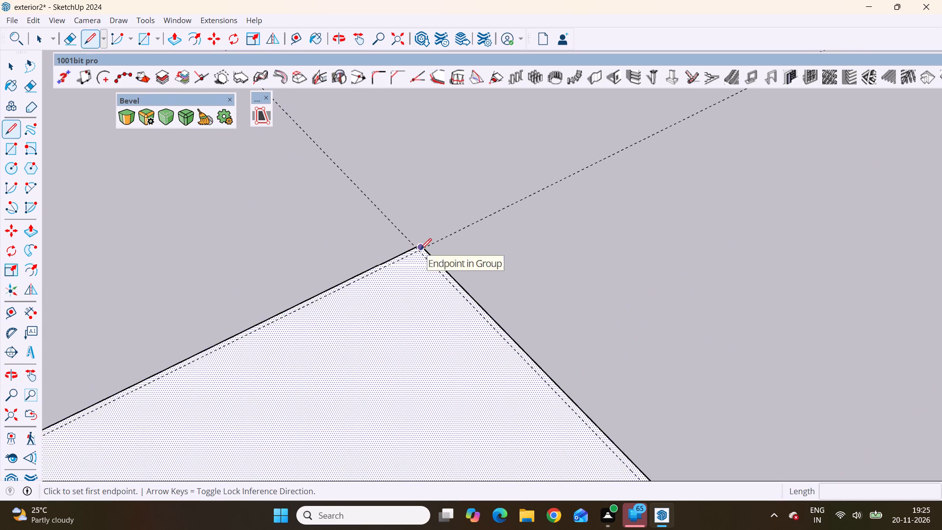
scroll(434, 242, down, 4)
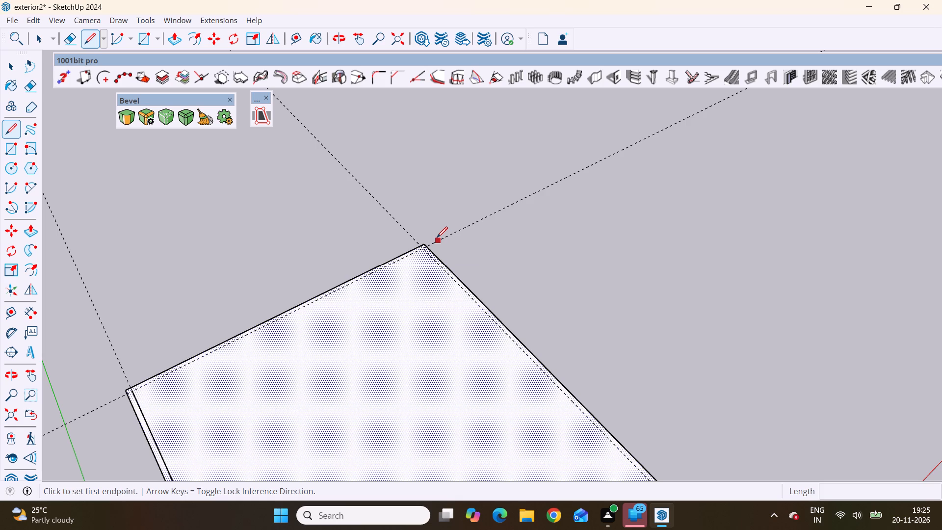
scroll(418, 237, up, 7)
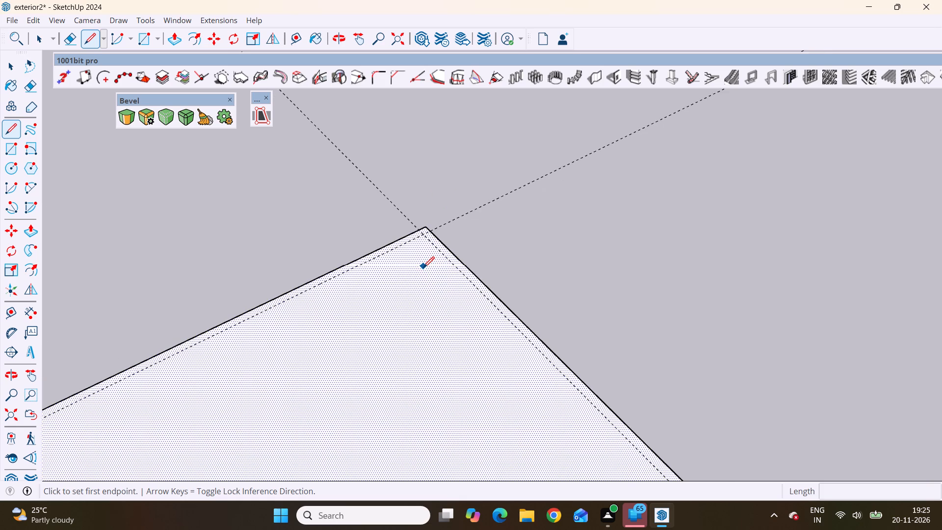
scroll(423, 267, up, 1)
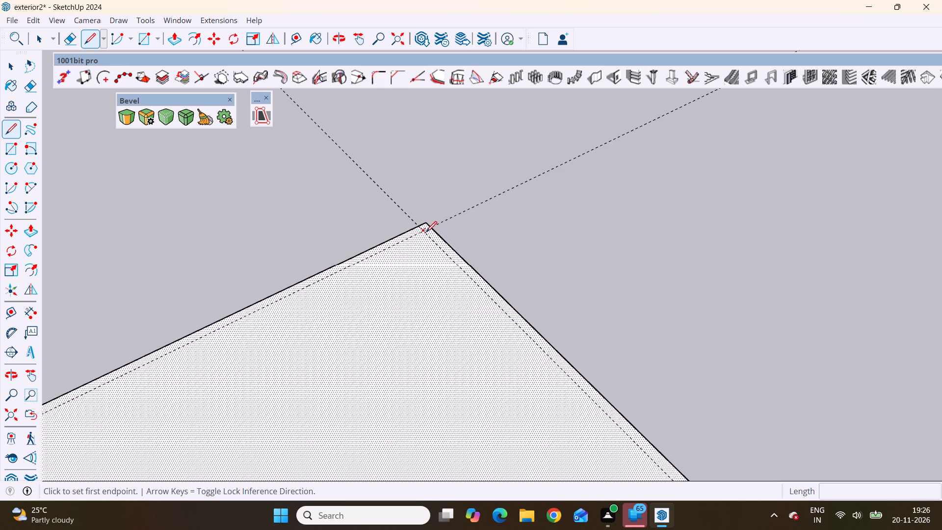
click(423, 230)
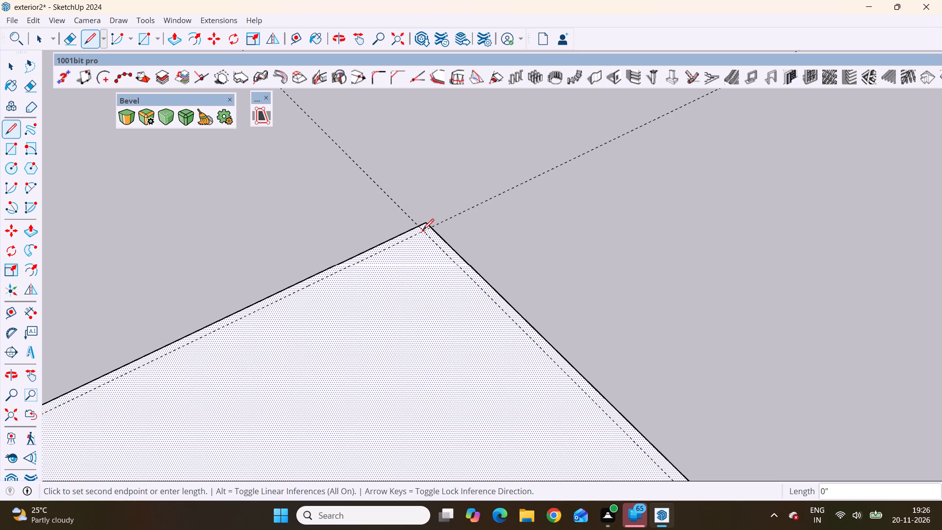
scroll(314, 224, down, 17)
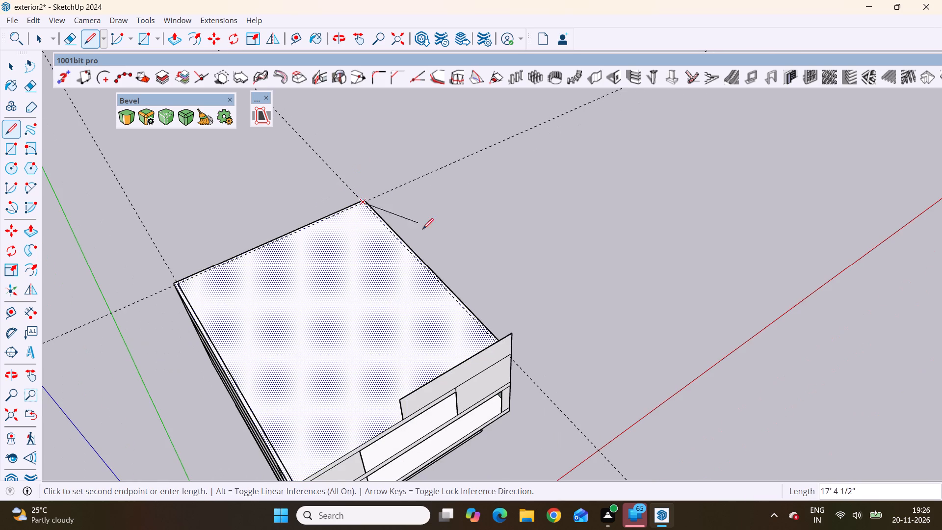
scroll(404, 307, down, 3)
middle_drag(394, 313, 559, 358)
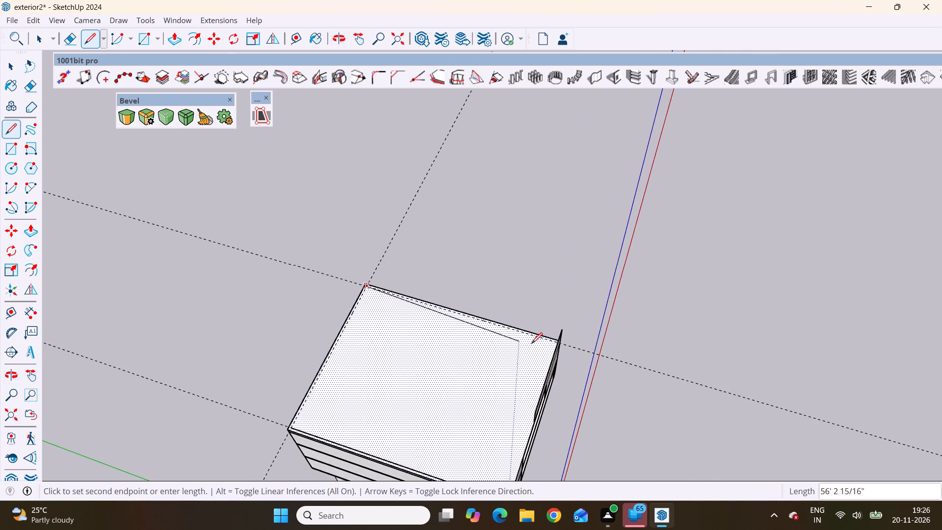
scroll(531, 344, up, 12)
middle_drag(538, 359, 595, 342)
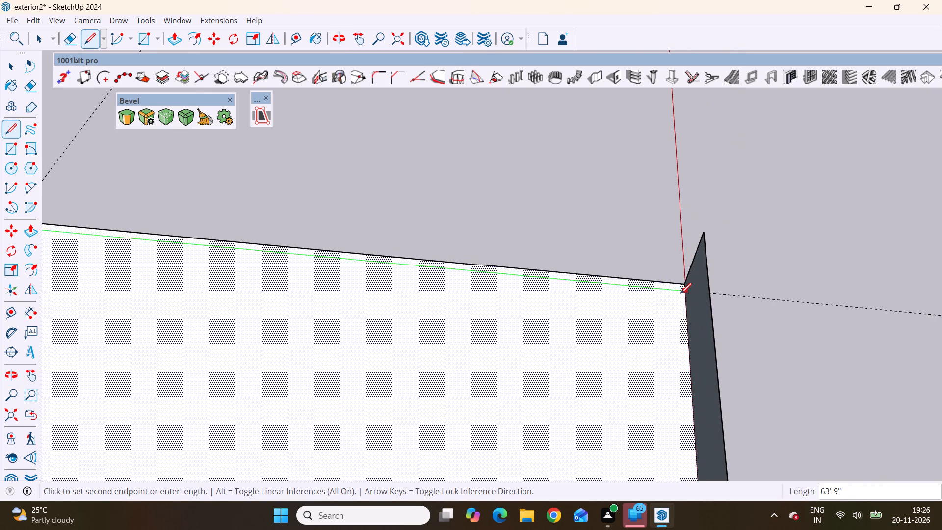
scroll(680, 293, up, 12)
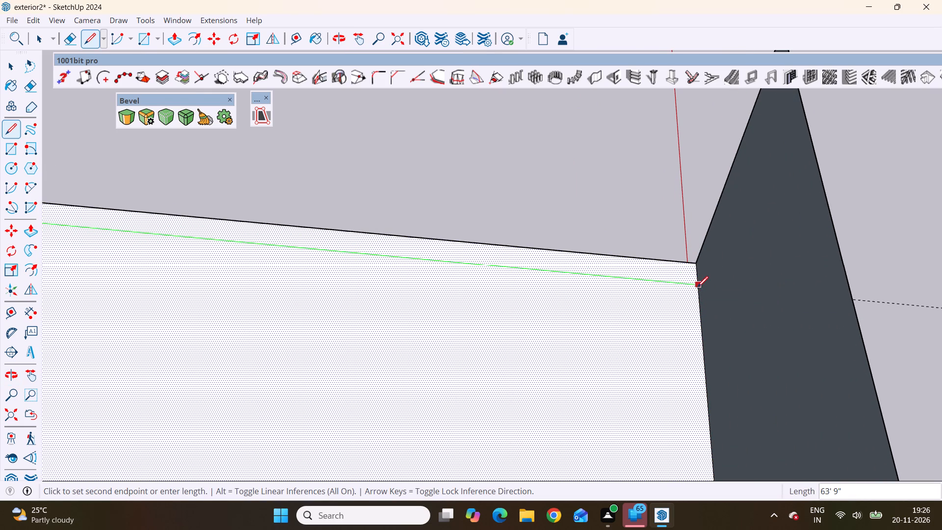
click(699, 284)
scroll(532, 272, down, 18)
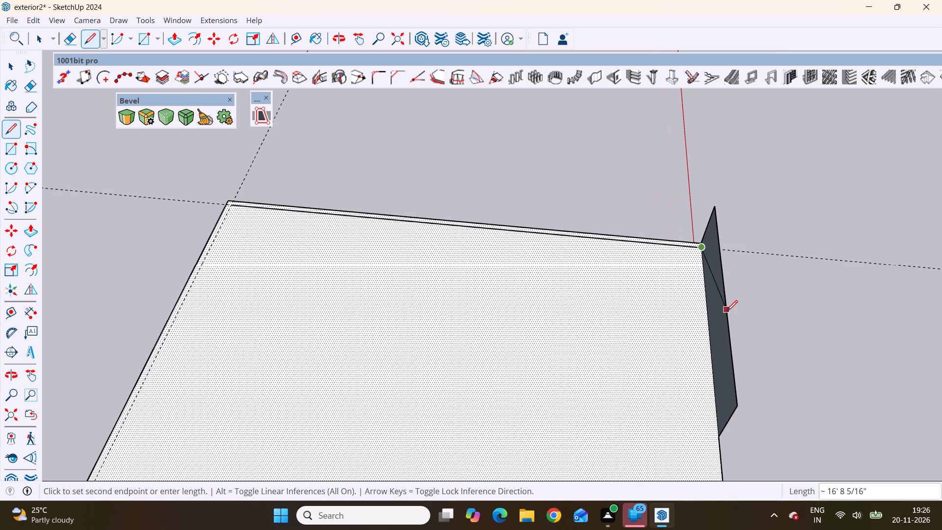
key(space)
Draw a 50' line along the rear guide, joining the rear ends of the two long side lines.
key(l)
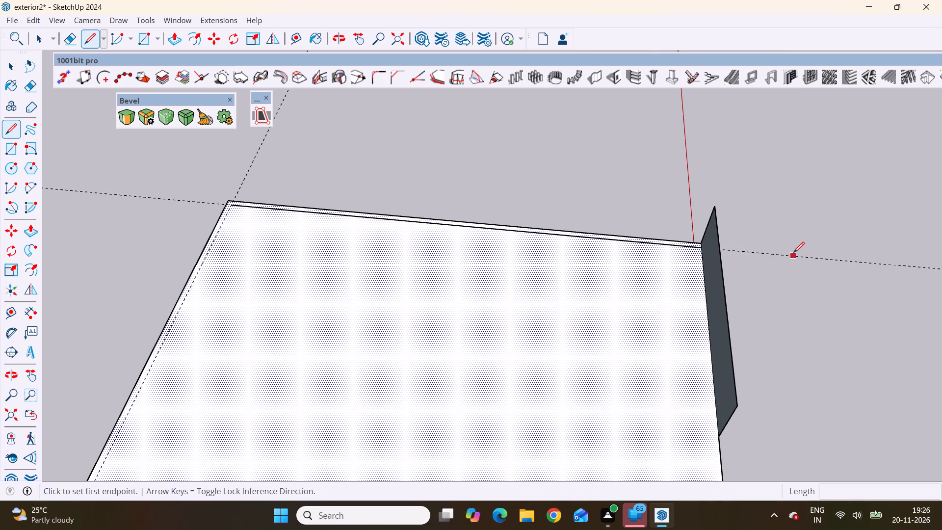
scroll(766, 281, down, 3)
scroll(448, 195, down, 5)
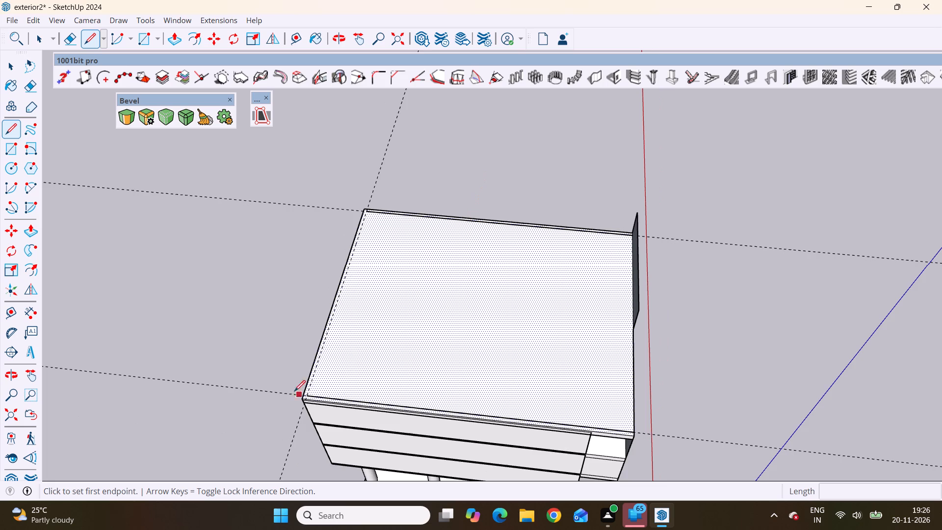
scroll(290, 391, up, 15)
scroll(289, 385, down, 2)
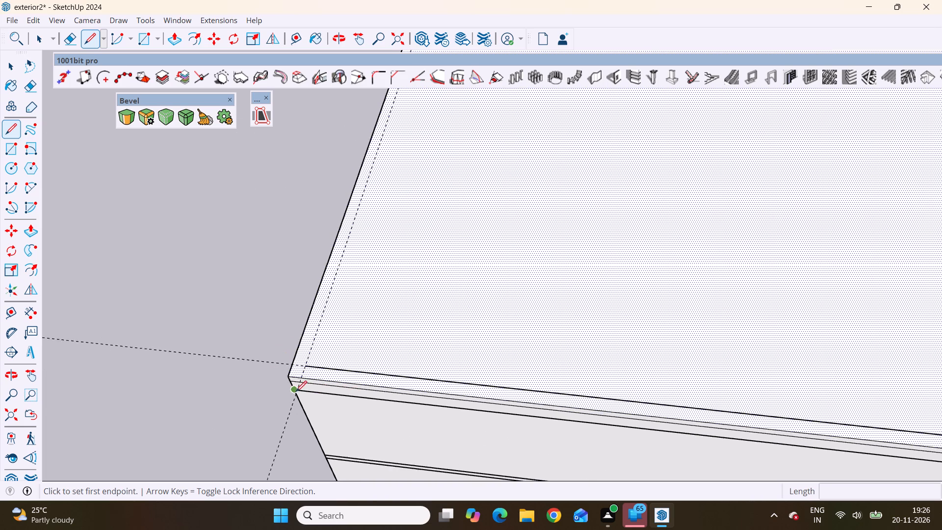
scroll(296, 392, down, 1)
scroll(294, 341, up, 5)
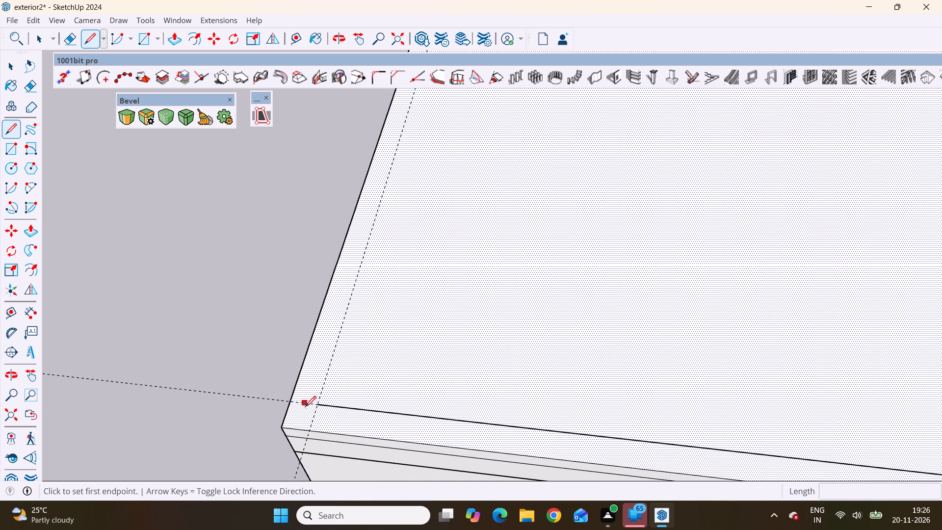
scroll(306, 408, up, 4)
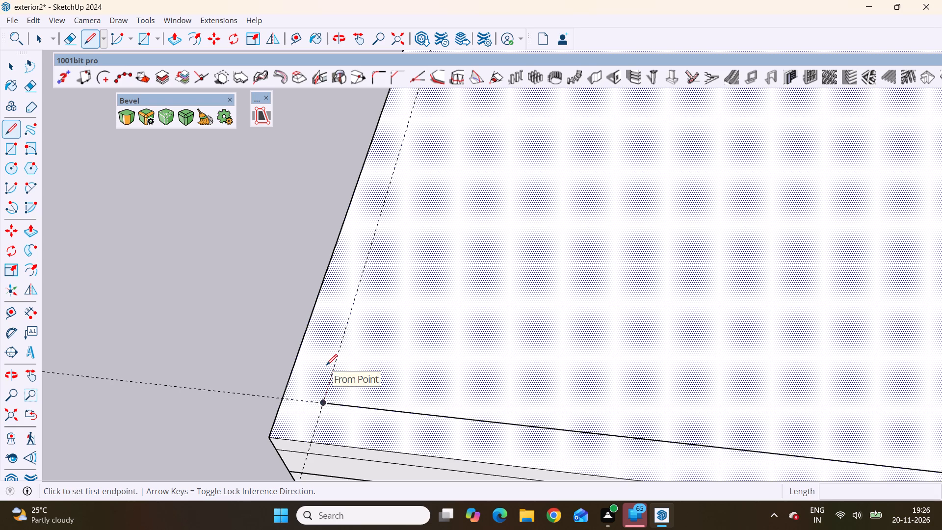
click(323, 402)
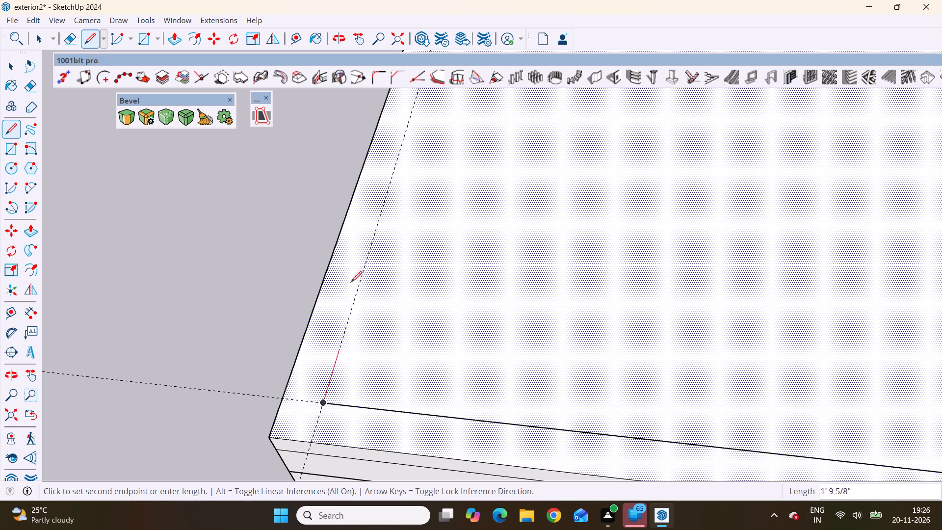
scroll(346, 310, down, 20)
scroll(346, 310, down, 2)
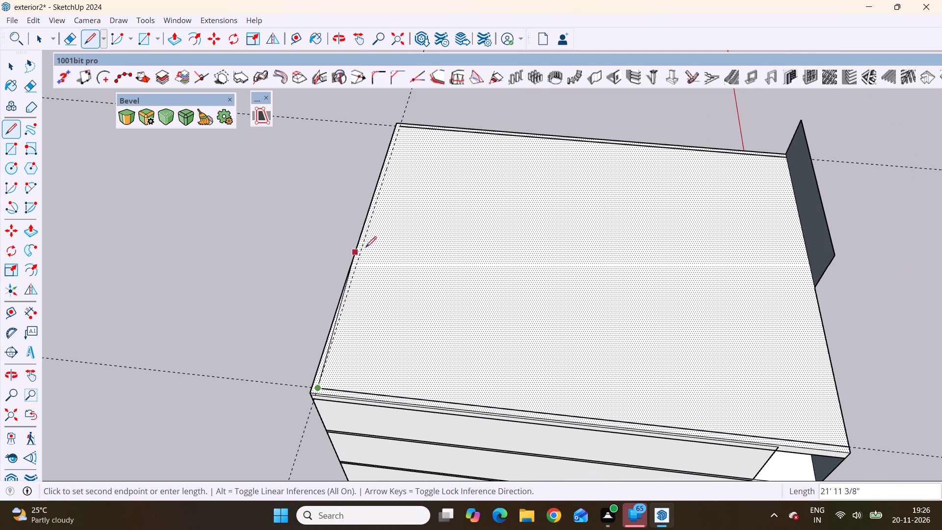
scroll(407, 111, up, 20)
scroll(407, 111, up, 4)
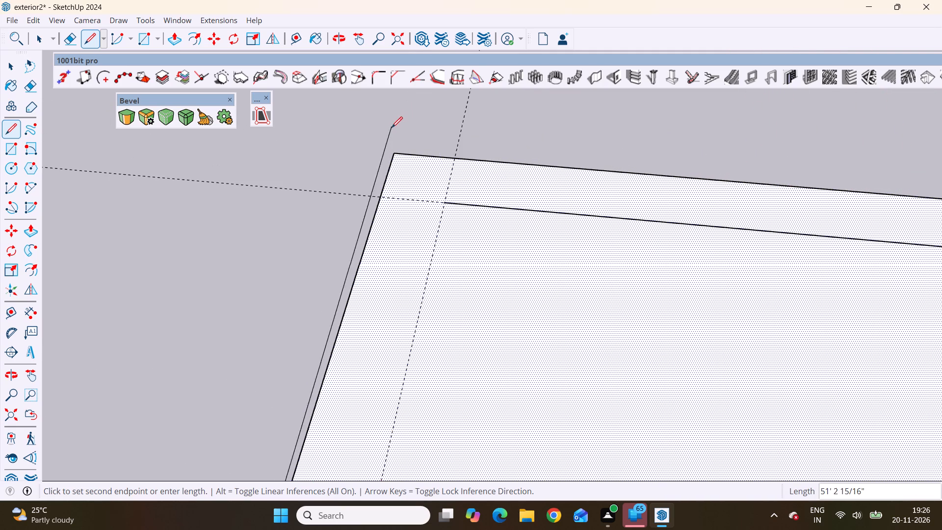
click(445, 202)
scroll(372, 143, down, 2)
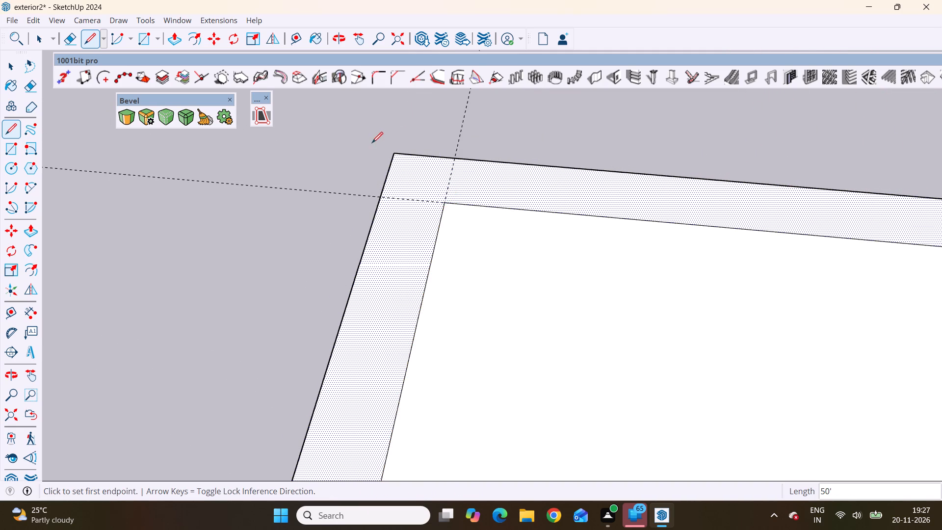
scroll(372, 143, down, 18)
scroll(373, 129, down, 13)
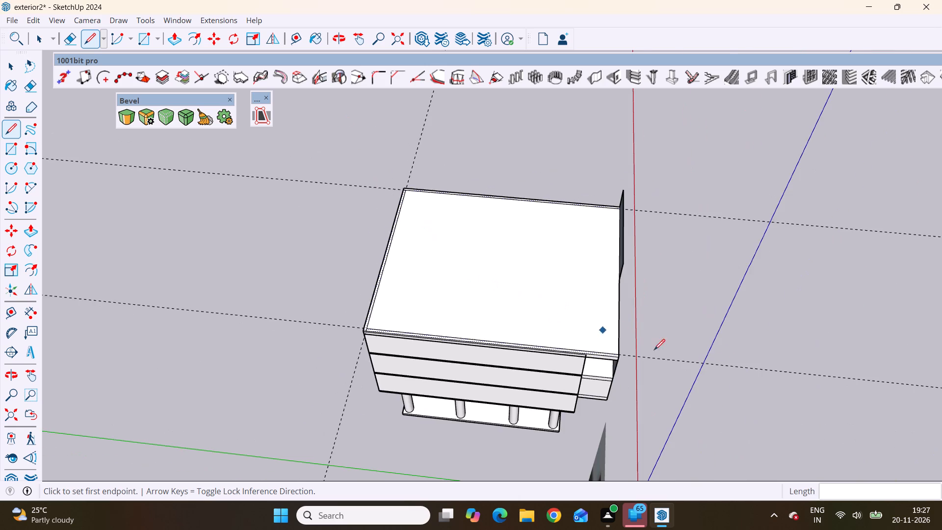
middle_drag(677, 364, 523, 389)
scroll(470, 371, up, 9)
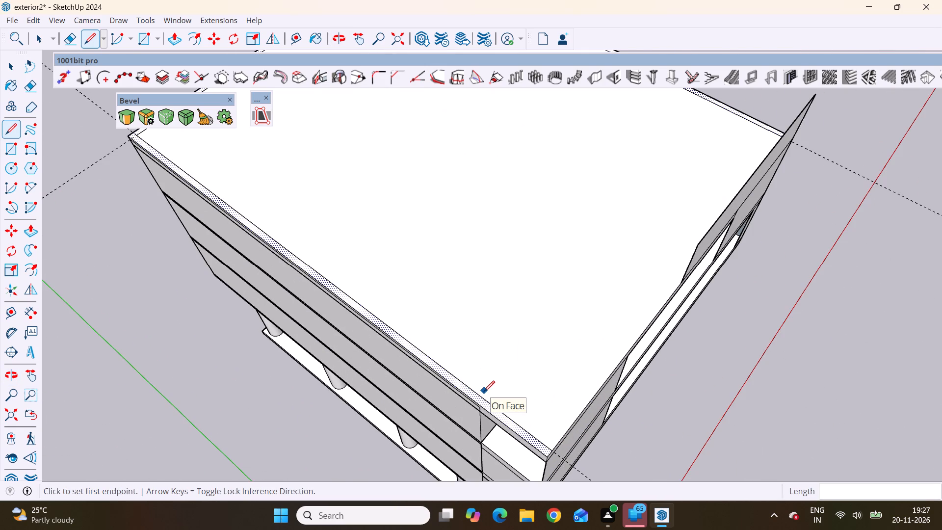
key(space)
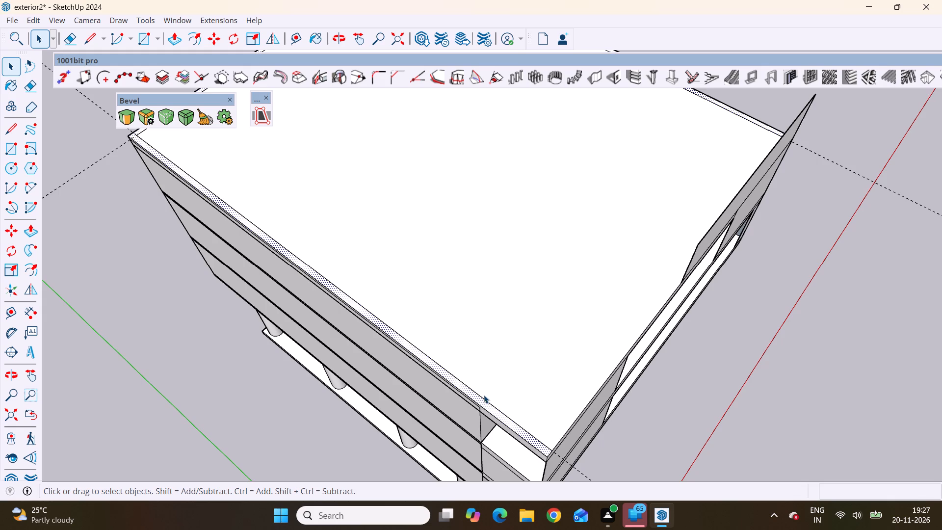
Push/Pull the U-shaped strip along the roof's side and rear edges up 7' 1 1/16", level with the raised front wall's top.
scroll(473, 431, down, 3)
scroll(156, 196, up, 4)
scroll(213, 212, up, 1)
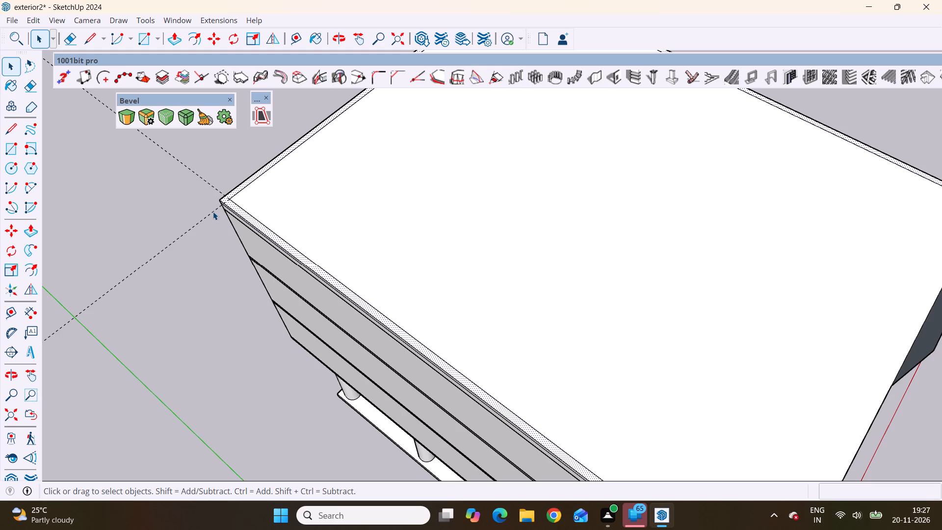
scroll(224, 228, down, 14)
scroll(242, 239, up, 5)
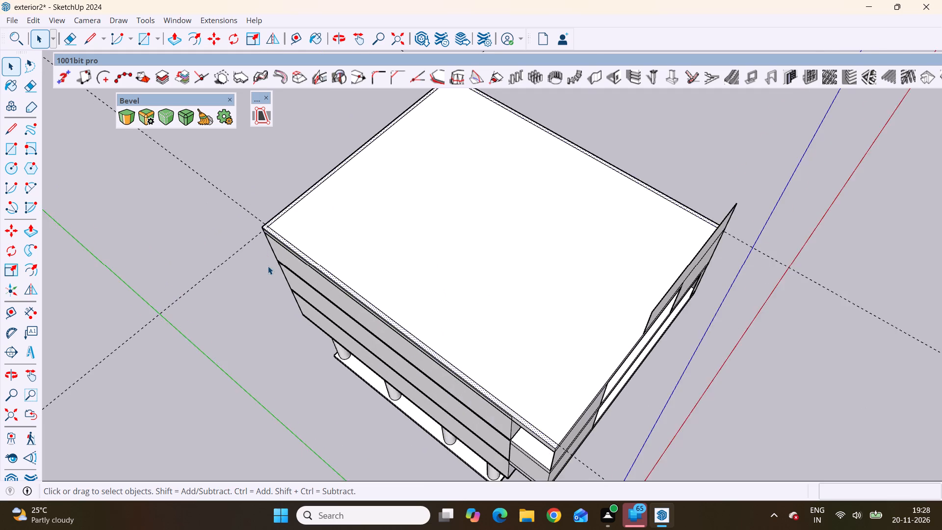
scroll(268, 266, up, 1)
middle_drag(268, 266, 332, 264)
scroll(268, 273, up, 13)
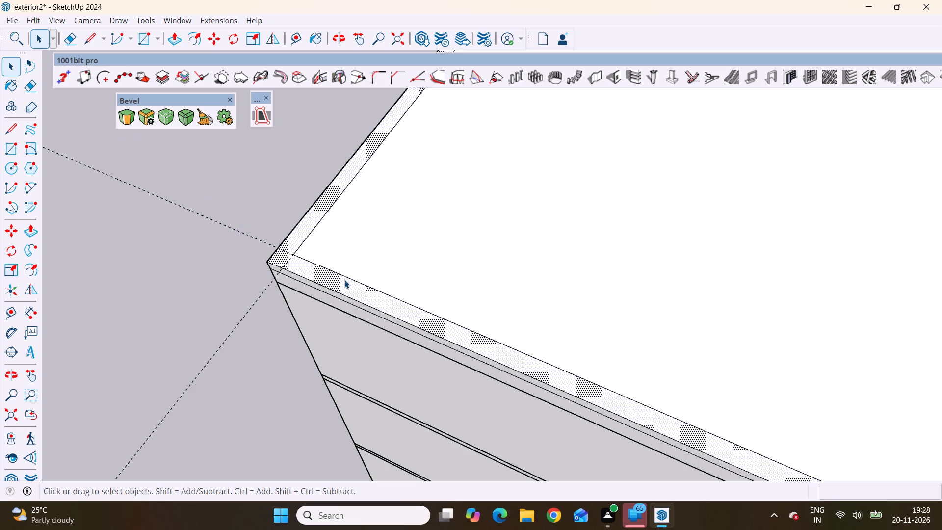
key(p)
click(357, 291)
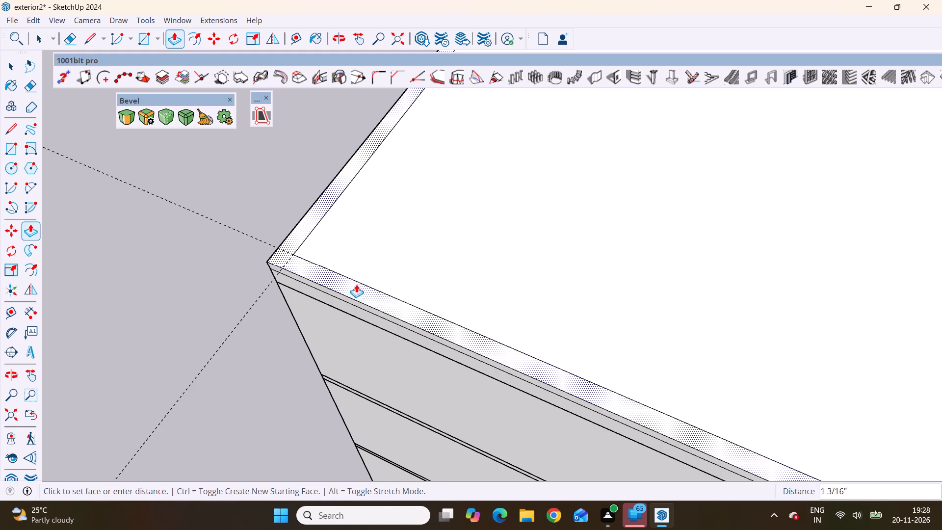
scroll(362, 226, down, 14)
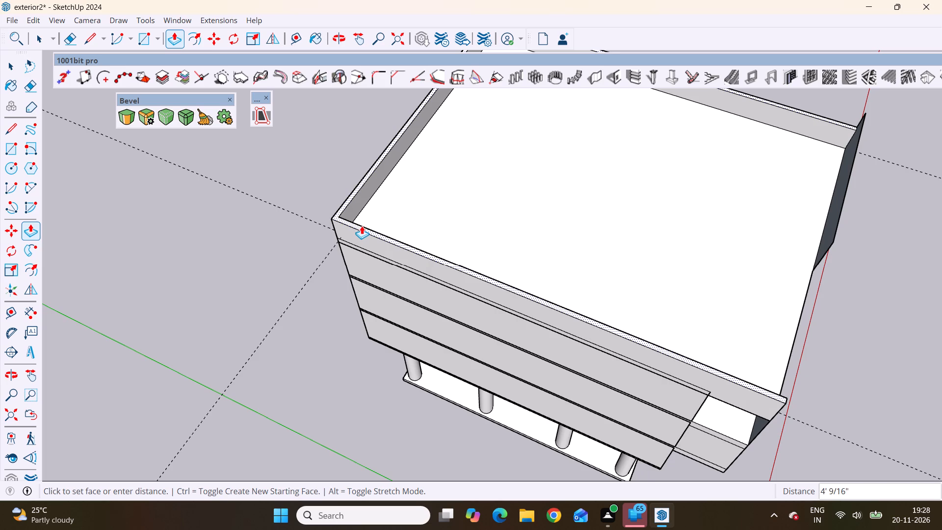
scroll(360, 226, down, 8)
middle_drag(393, 258, 183, 103)
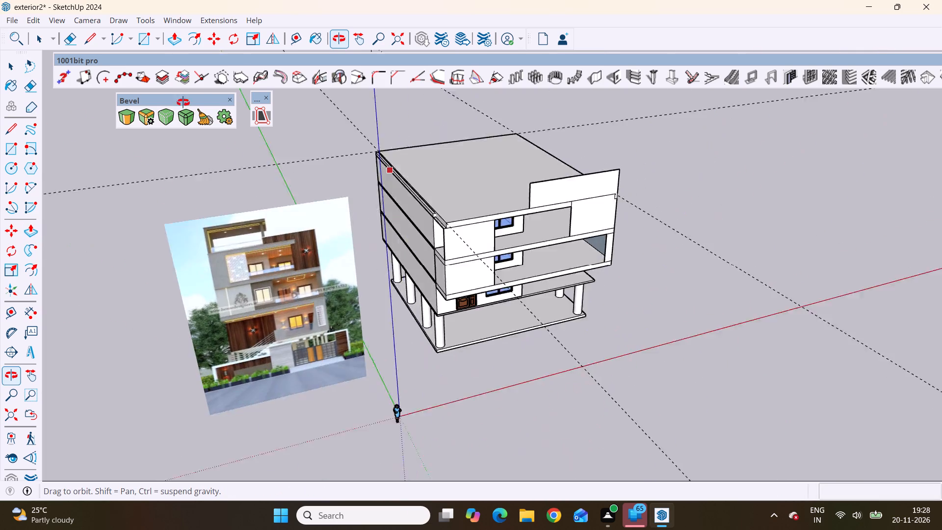
middle_drag(183, 103, 161, 111)
scroll(161, 114, up, 1)
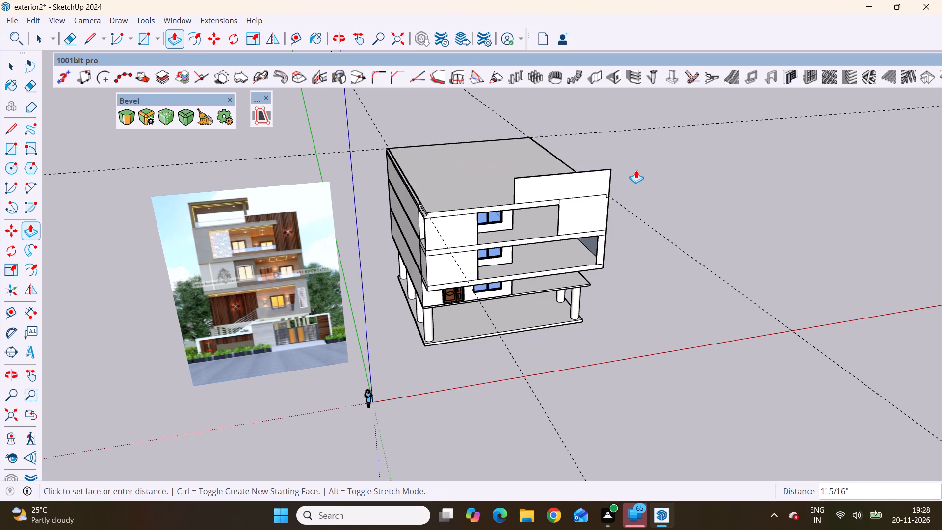
scroll(599, 172, up, 5)
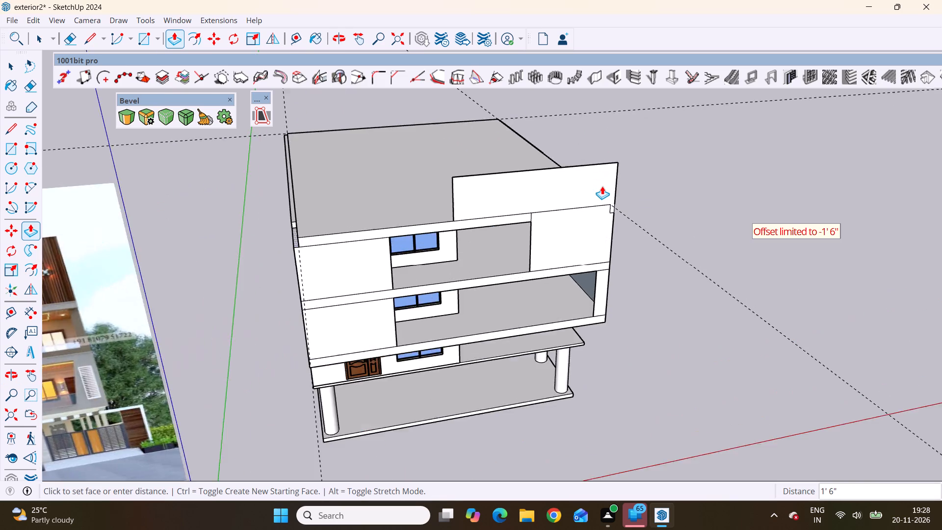
scroll(602, 186, up, 5)
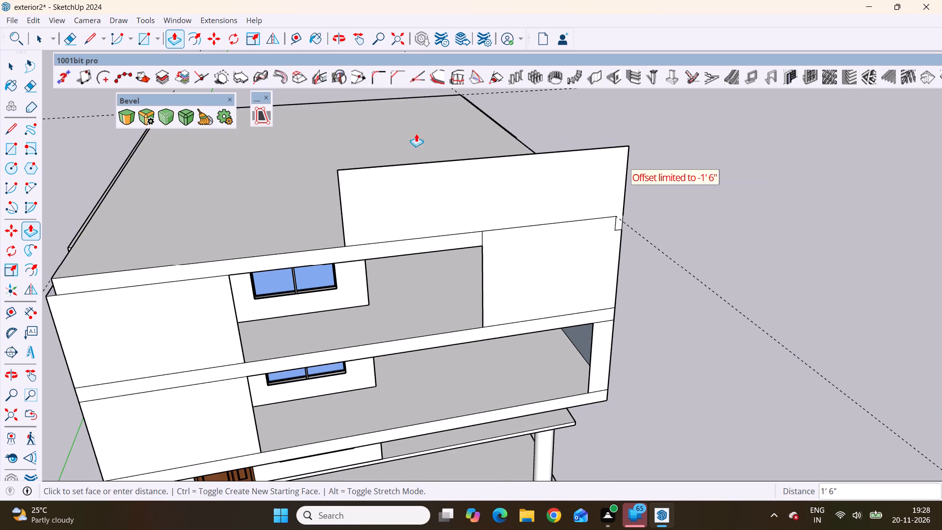
click(339, 169)
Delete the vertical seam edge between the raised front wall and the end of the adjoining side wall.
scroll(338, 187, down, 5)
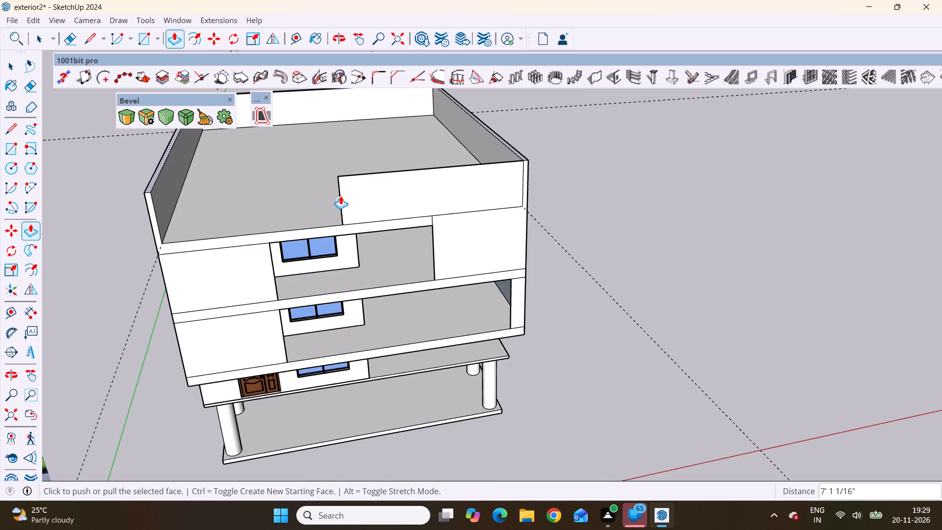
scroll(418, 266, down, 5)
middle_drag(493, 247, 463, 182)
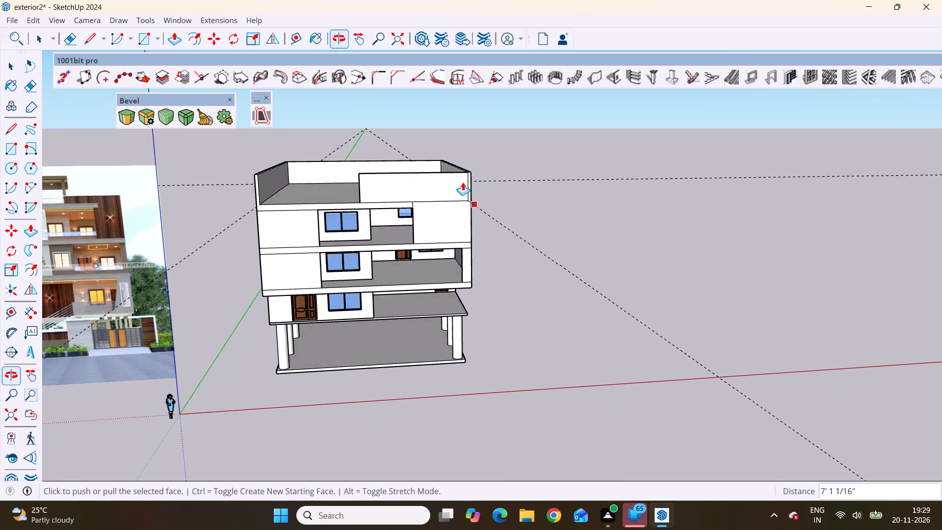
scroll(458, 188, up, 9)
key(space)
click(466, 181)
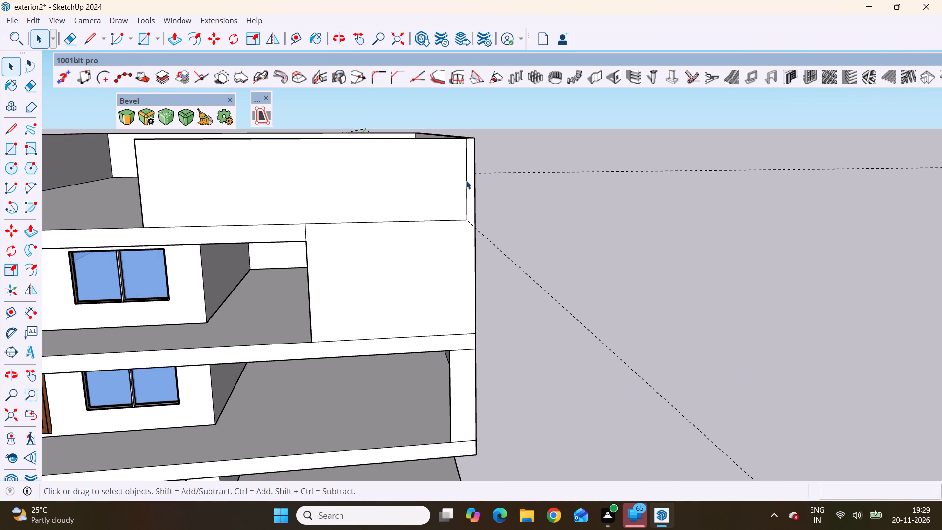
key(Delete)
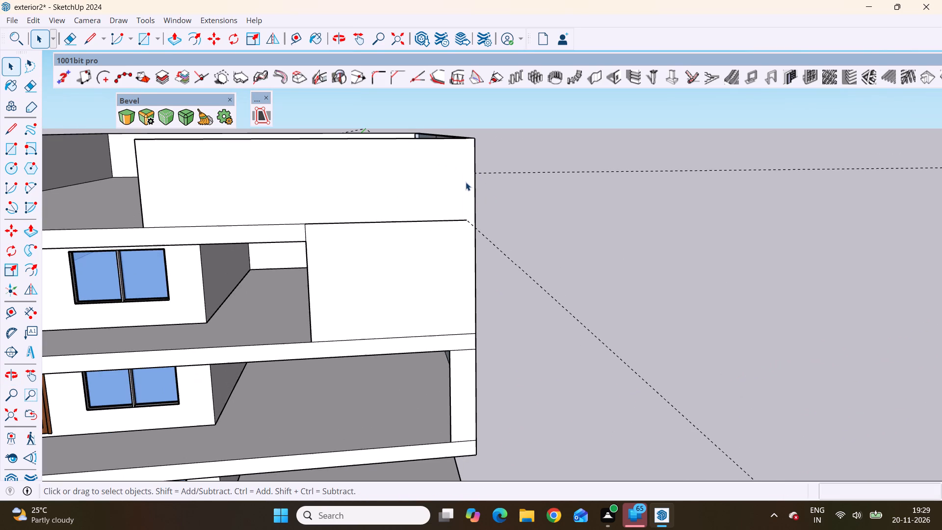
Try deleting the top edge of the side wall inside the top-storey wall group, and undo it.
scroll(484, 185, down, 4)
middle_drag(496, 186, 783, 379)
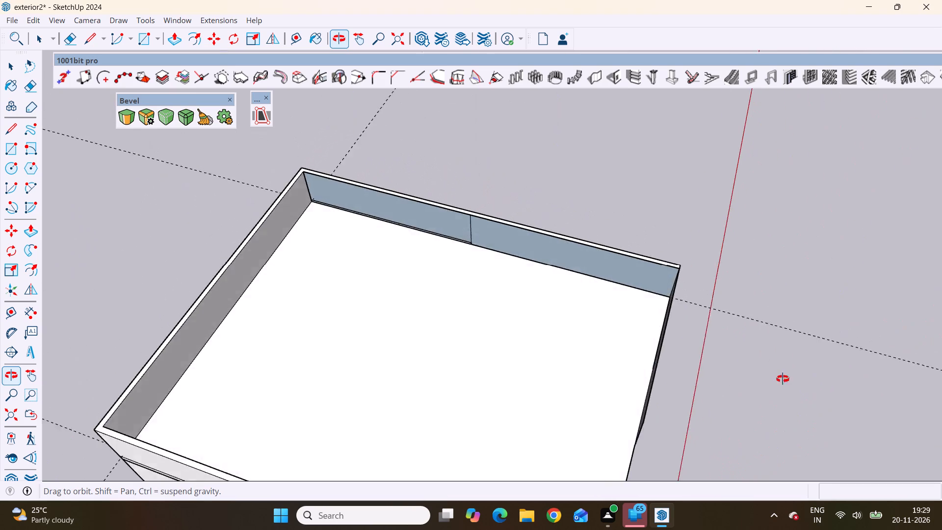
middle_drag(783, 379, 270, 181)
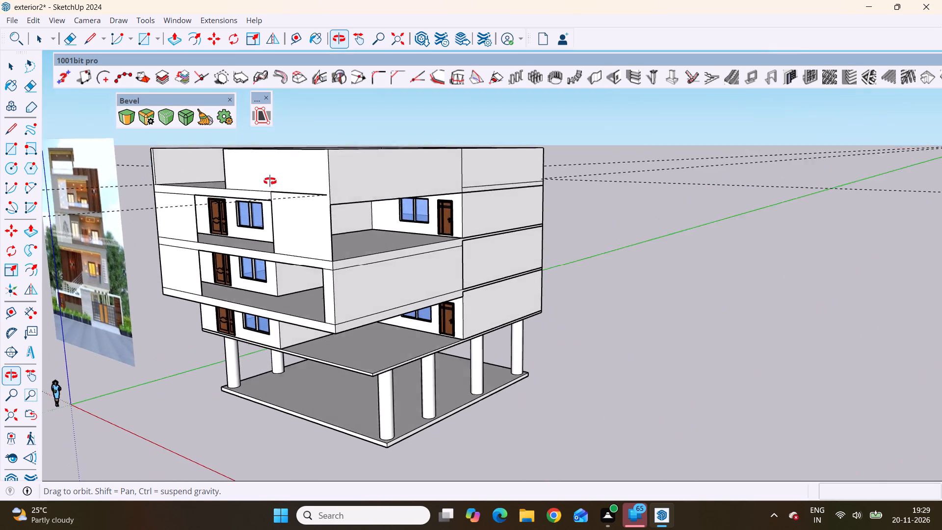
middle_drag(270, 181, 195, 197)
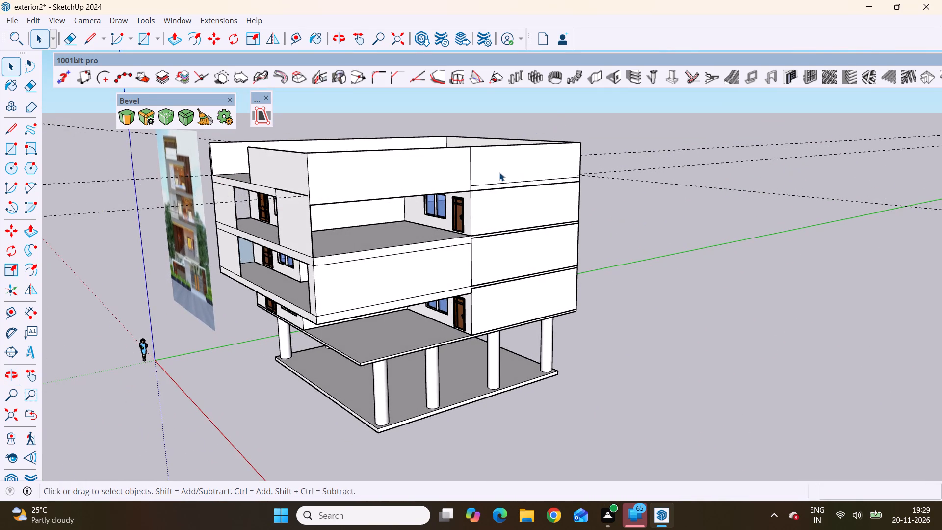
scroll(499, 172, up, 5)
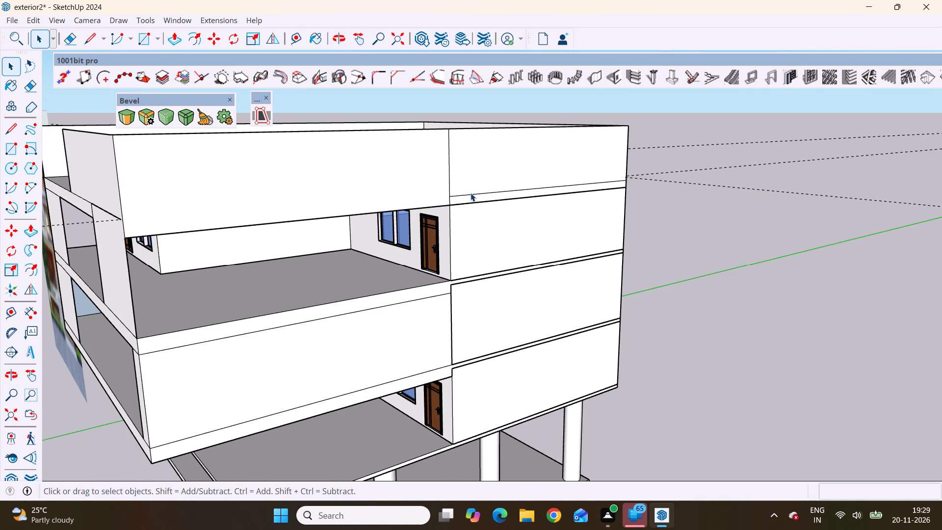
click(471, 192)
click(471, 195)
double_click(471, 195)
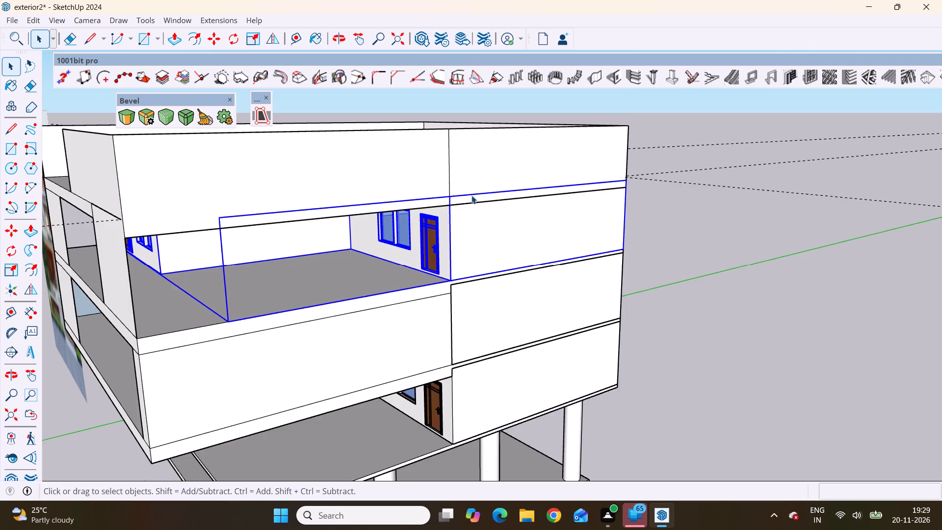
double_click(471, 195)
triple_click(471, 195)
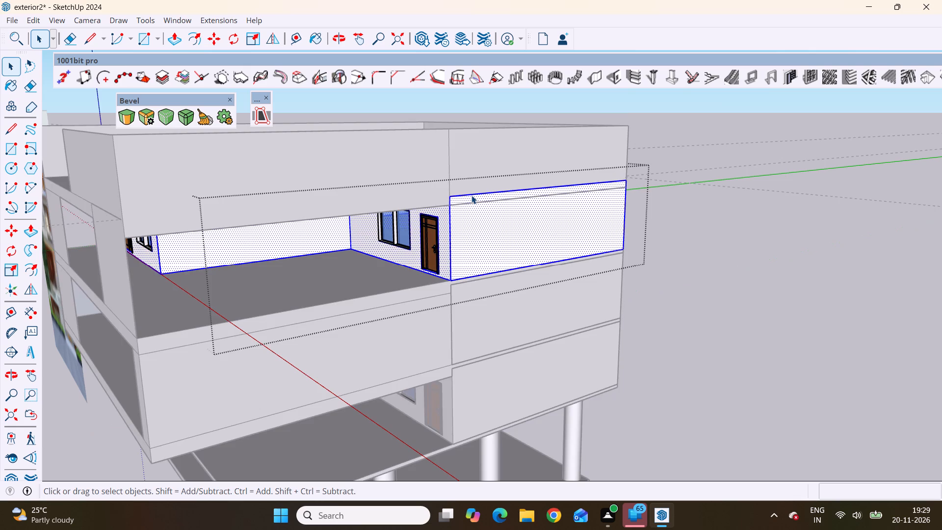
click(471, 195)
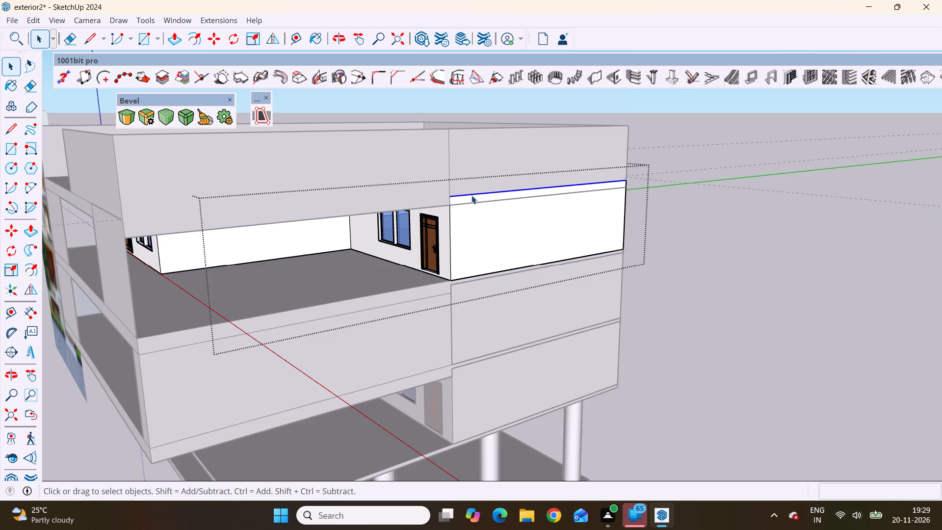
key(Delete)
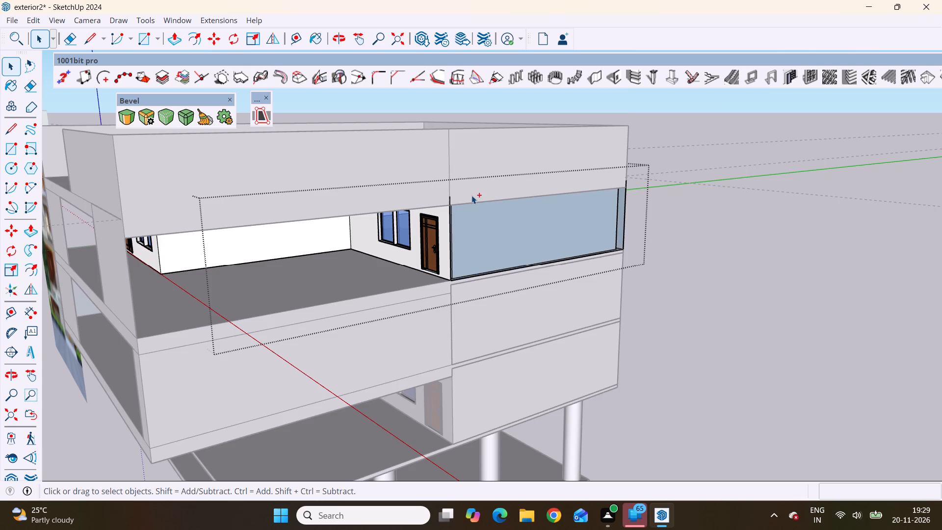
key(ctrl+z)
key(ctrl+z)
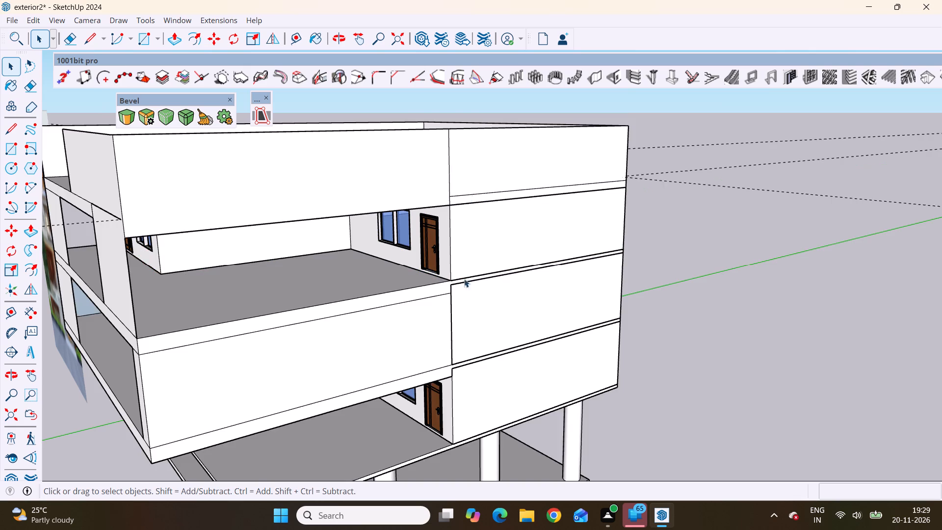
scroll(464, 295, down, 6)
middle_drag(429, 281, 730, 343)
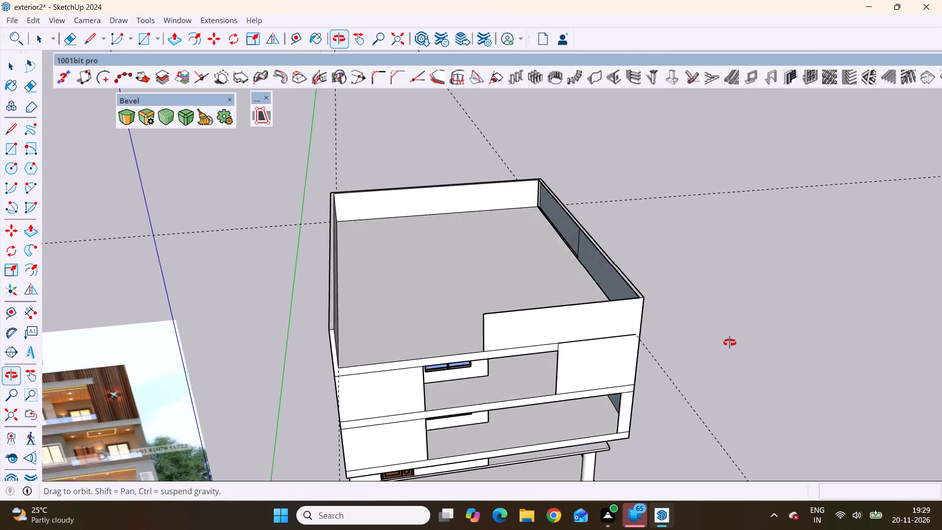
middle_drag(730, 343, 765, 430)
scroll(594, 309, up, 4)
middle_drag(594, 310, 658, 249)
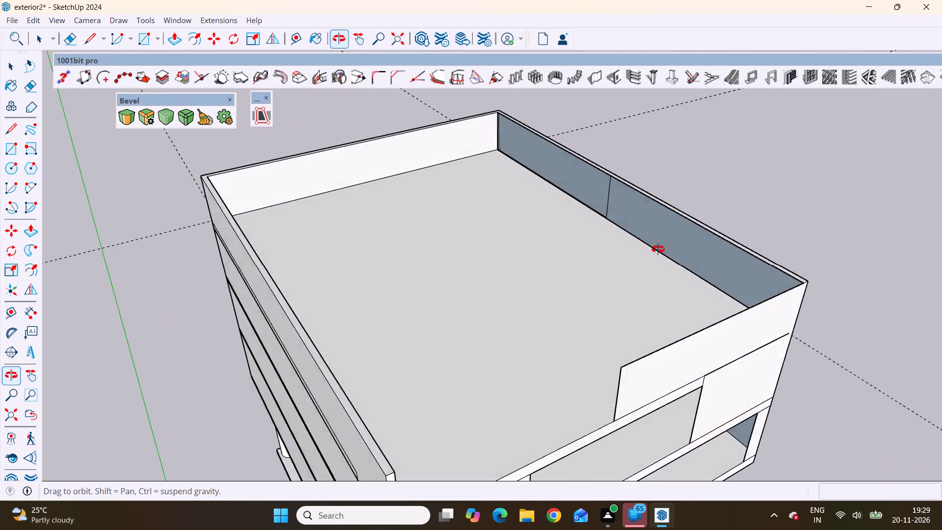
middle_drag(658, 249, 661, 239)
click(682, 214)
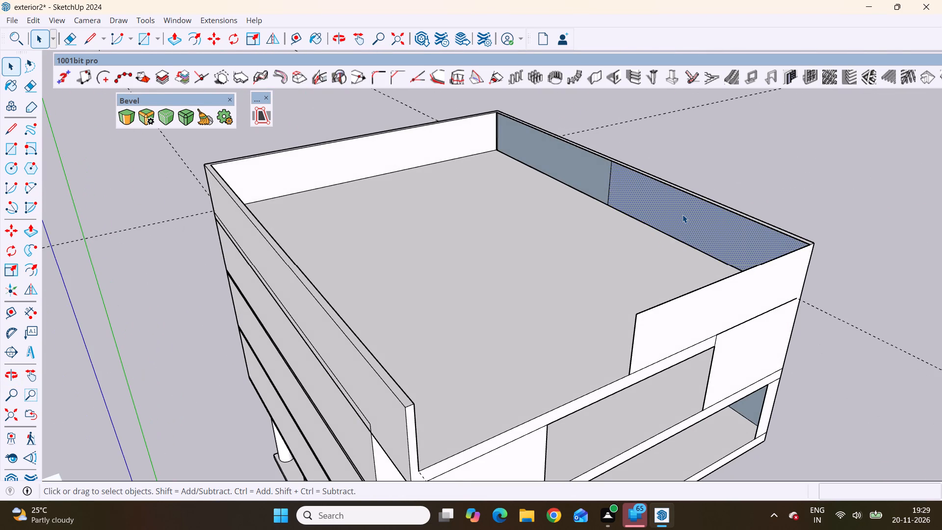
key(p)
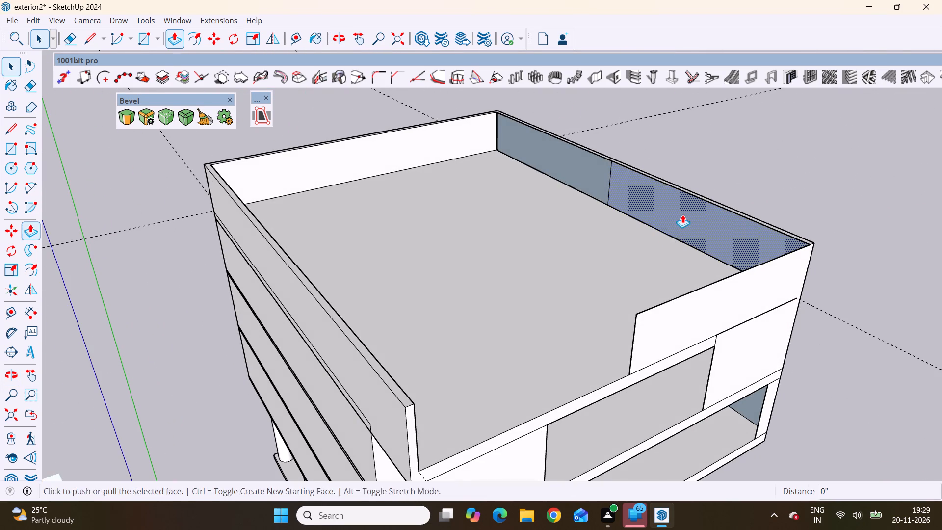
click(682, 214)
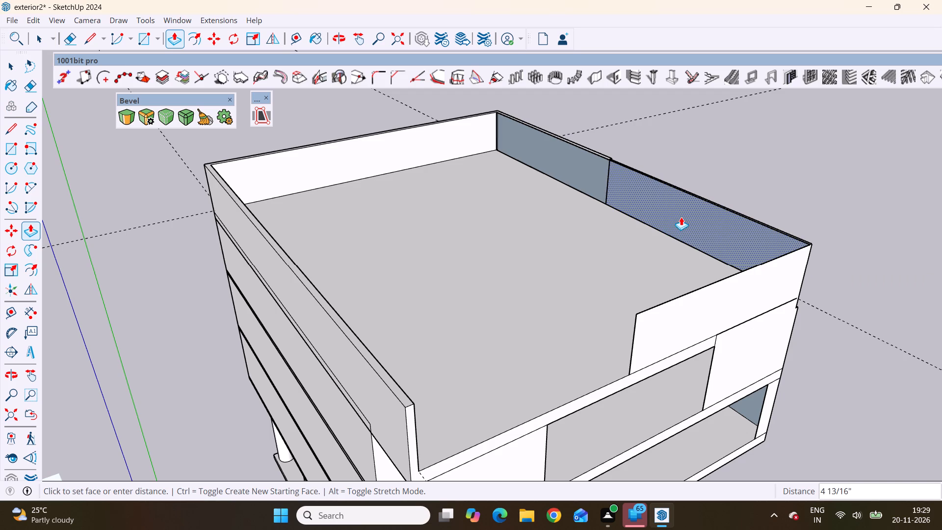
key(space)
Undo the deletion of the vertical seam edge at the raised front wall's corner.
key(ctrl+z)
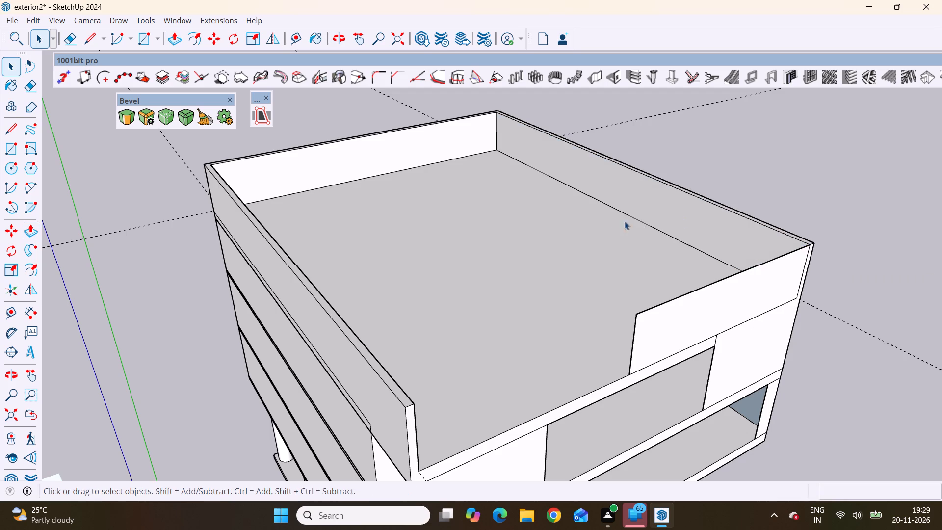
Examine the rooftop walls and front elevation against the reference facade image.
scroll(612, 219, down, 7)
middle_drag(706, 291, 556, 234)
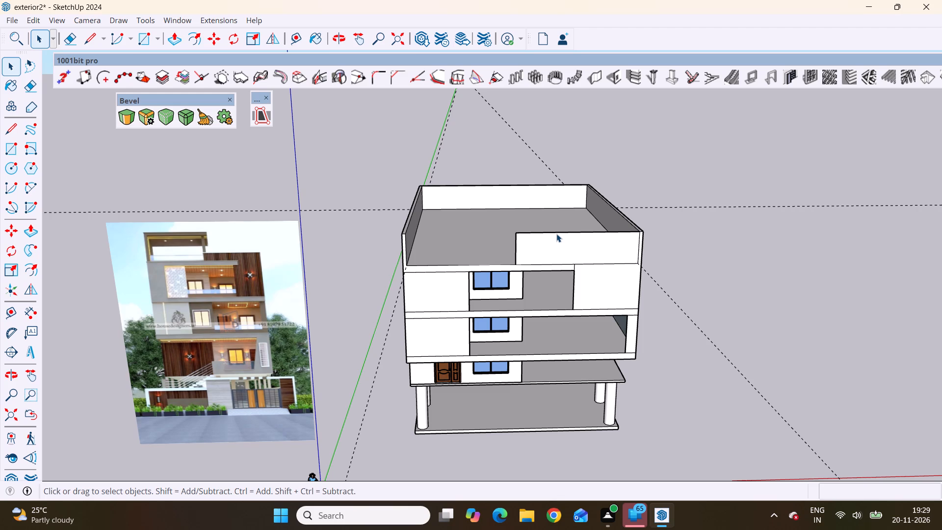
scroll(551, 240, down, 2)
scroll(504, 234, up, 4)
middle_drag(504, 248, 503, 221)
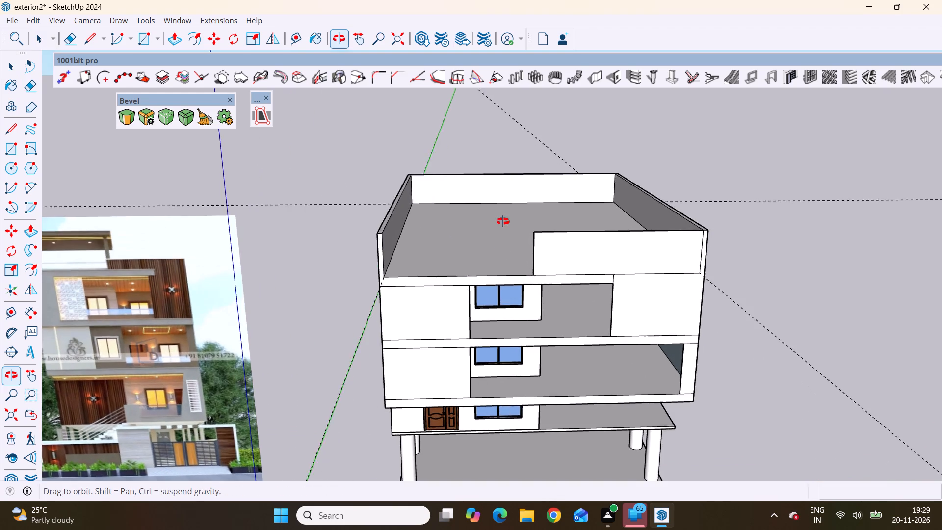
middle_drag(503, 221, 454, 110)
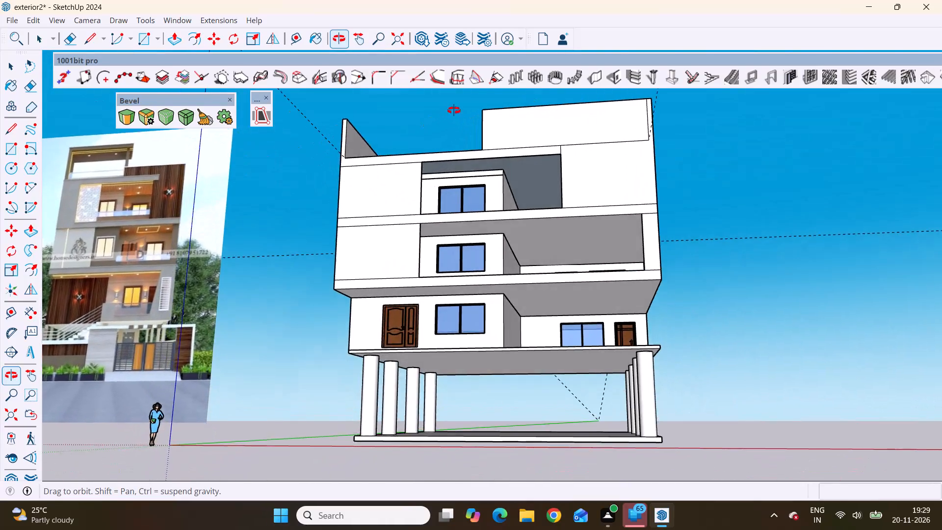
middle_drag(454, 110, 557, 245)
scroll(557, 245, up, 1)
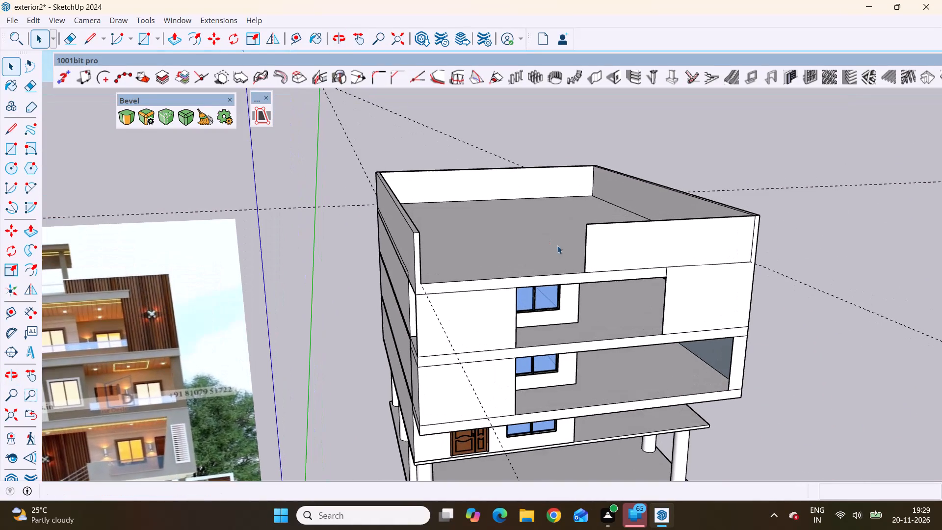
scroll(451, 276, up, 3)
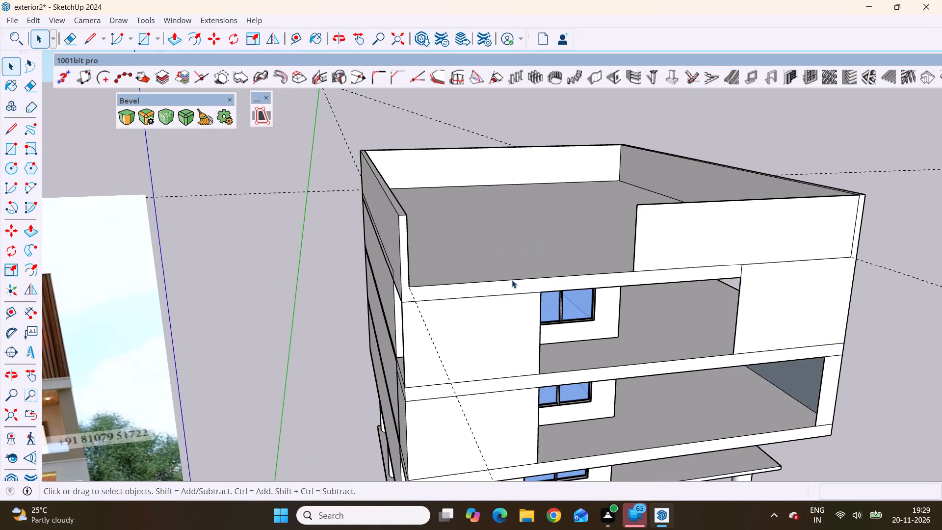
scroll(497, 265, down, 5)
scroll(197, 304, down, 6)
scroll(143, 303, up, 4)
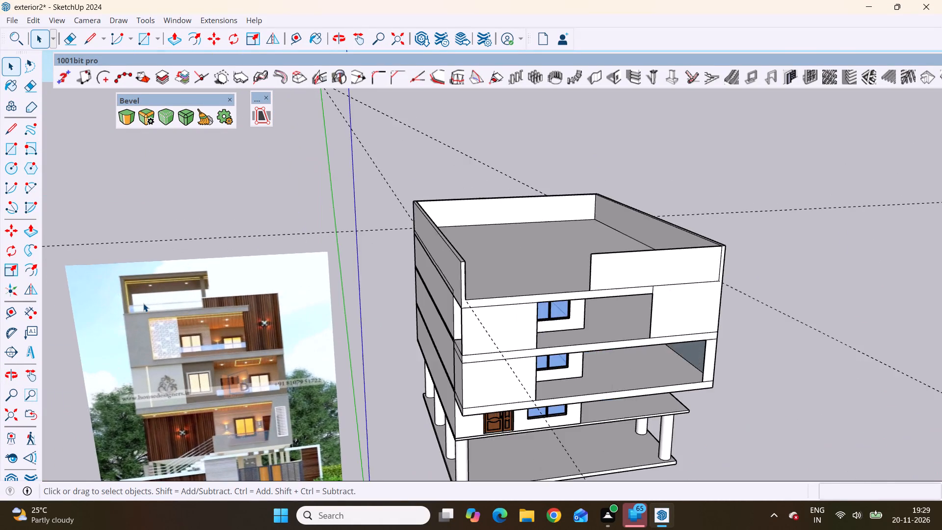
Examine the raised front wall and rooftop walls against the reference facade image, checking which geometry the front wall is connected to.
scroll(143, 303, up, 5)
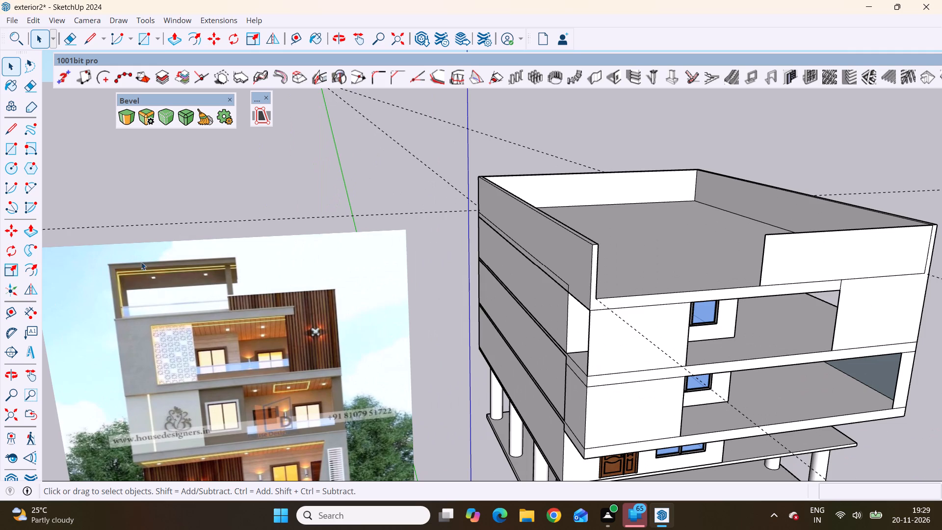
scroll(138, 257, down, 6)
middle_drag(481, 289, 410, 286)
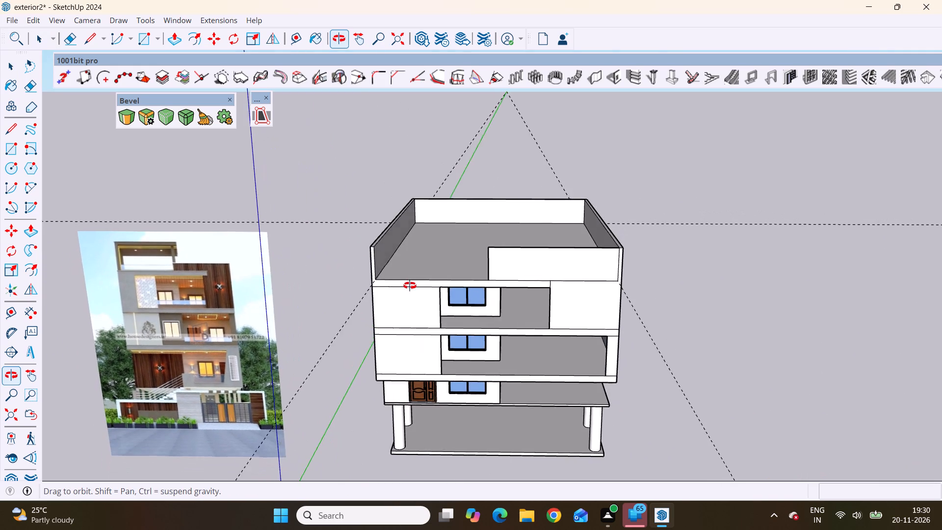
middle_drag(410, 286, 443, 320)
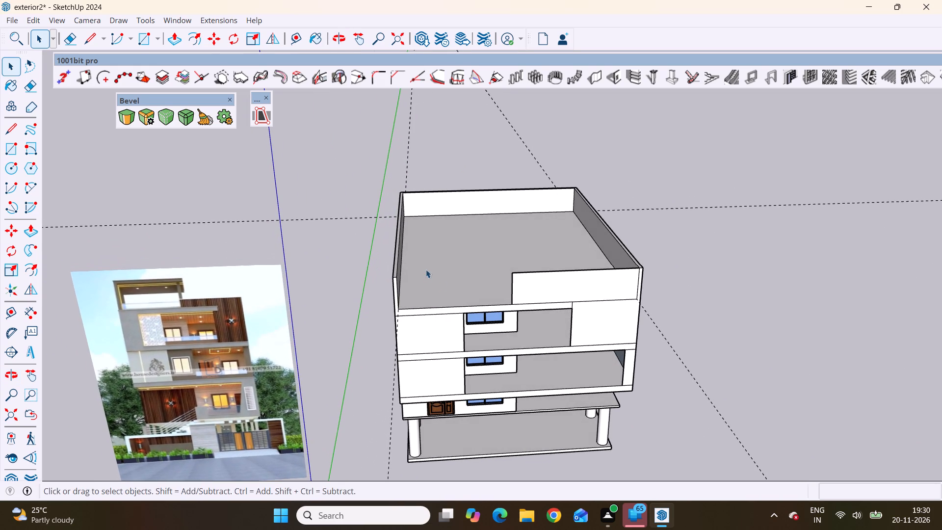
middle_drag(426, 269, 430, 317)
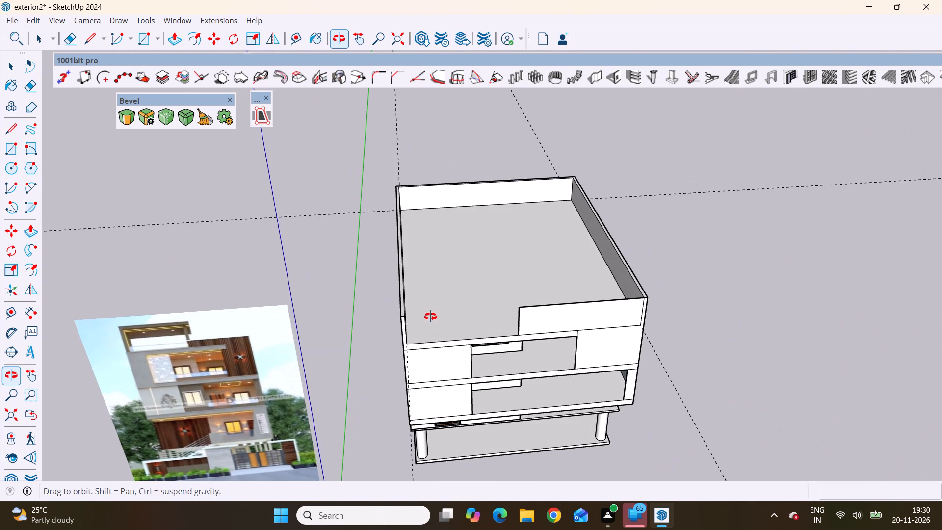
middle_drag(430, 317, 481, 321)
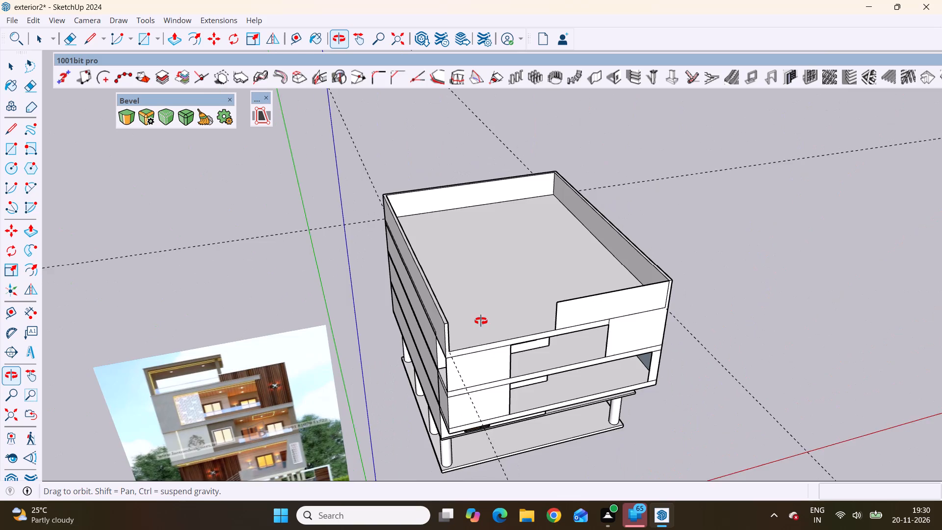
middle_drag(481, 321, 463, 298)
click(591, 295)
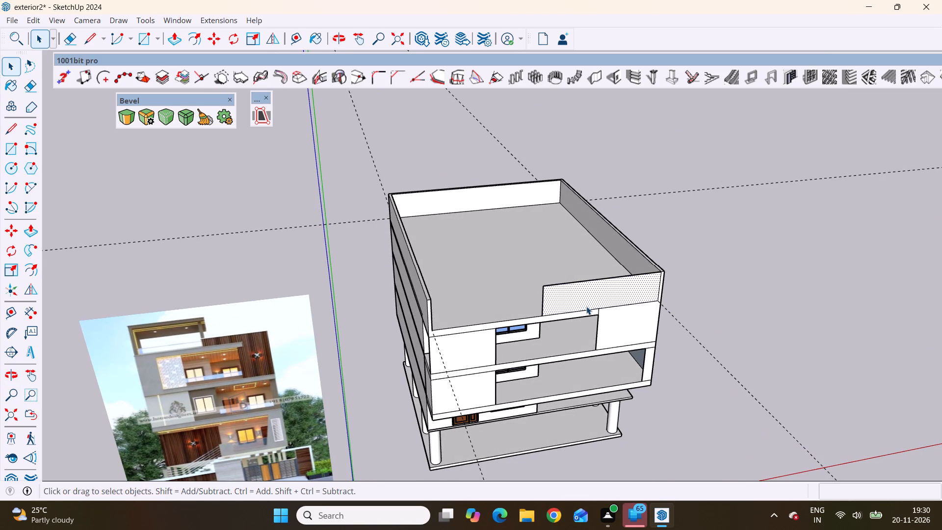
scroll(580, 295, down, 1)
click(584, 291)
triple_click(591, 298)
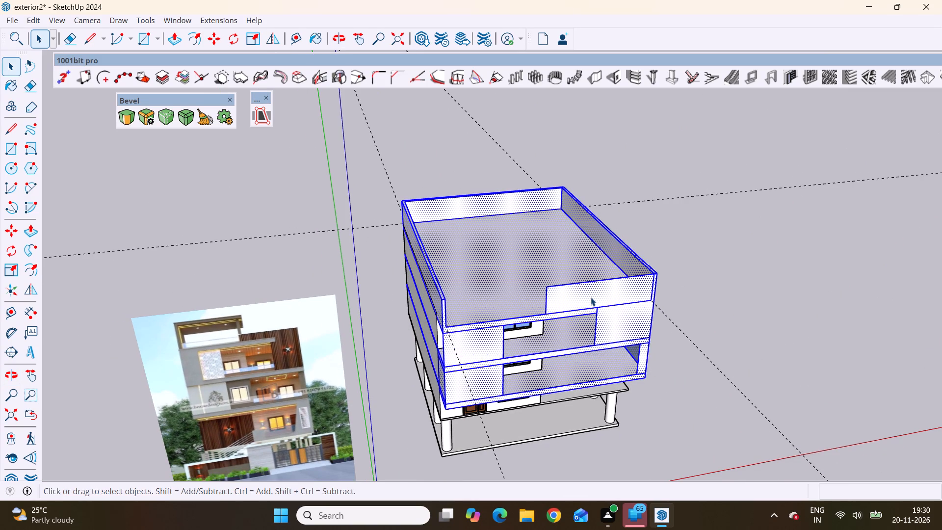
scroll(713, 306, up, 3)
middle_drag(679, 302, 587, 276)
scroll(591, 299, up, 3)
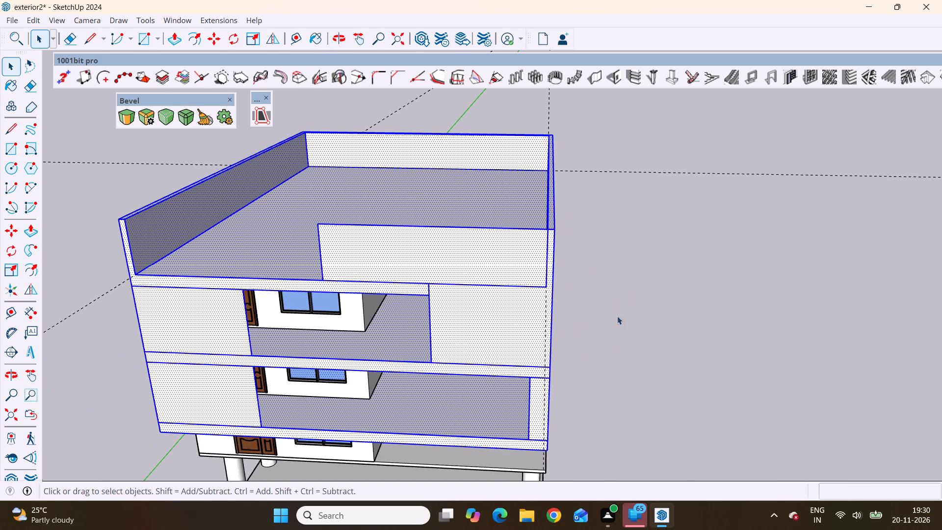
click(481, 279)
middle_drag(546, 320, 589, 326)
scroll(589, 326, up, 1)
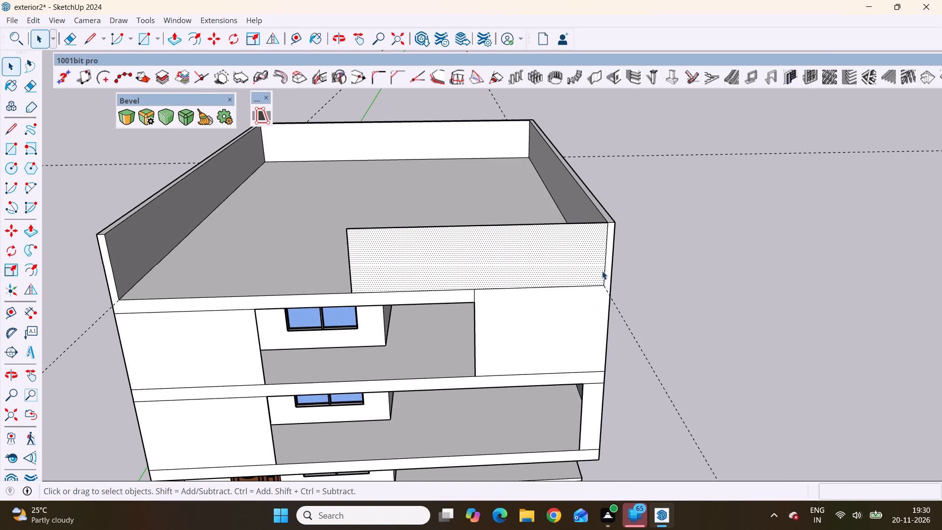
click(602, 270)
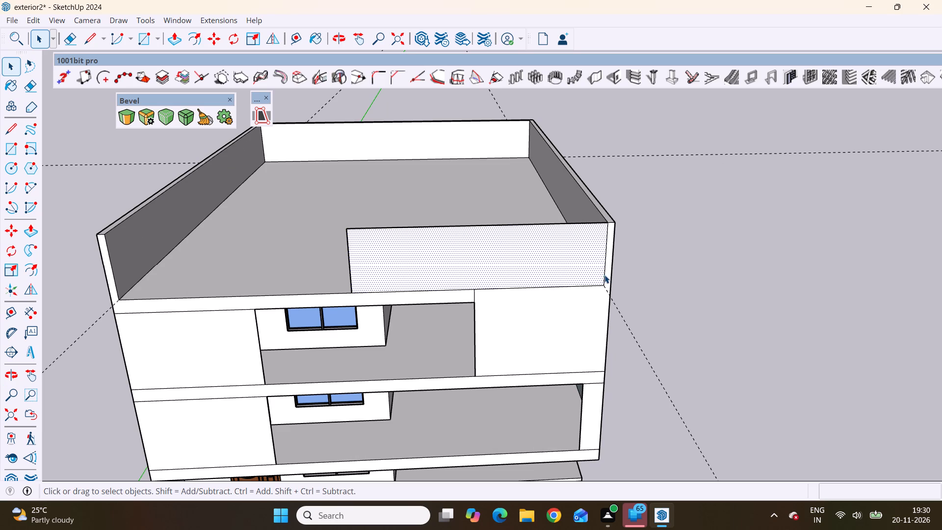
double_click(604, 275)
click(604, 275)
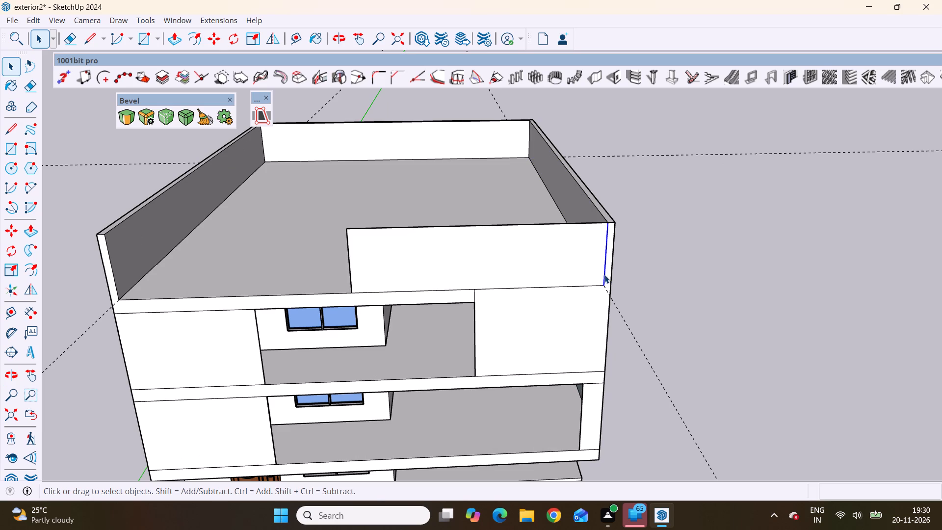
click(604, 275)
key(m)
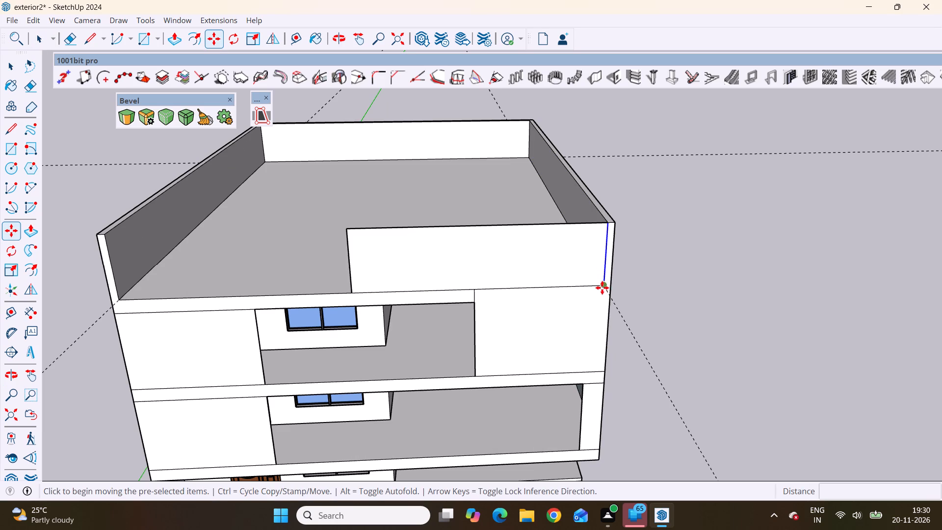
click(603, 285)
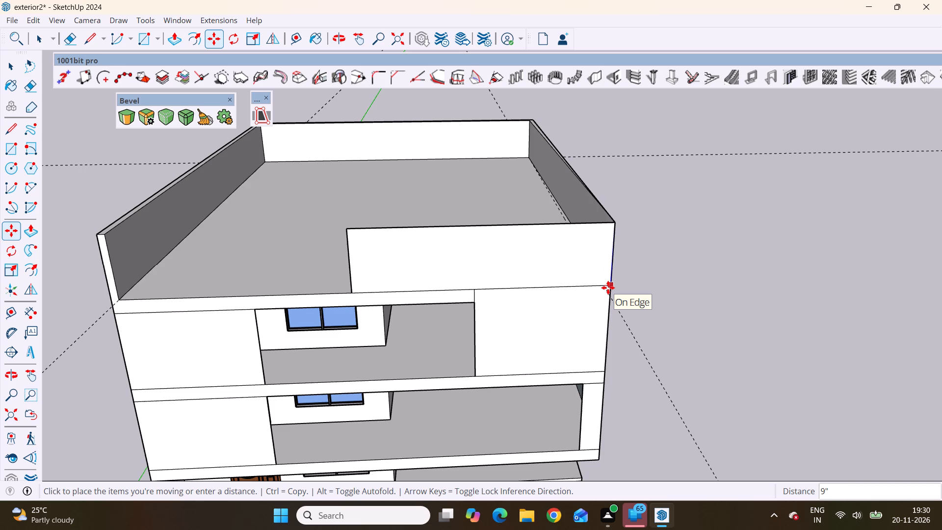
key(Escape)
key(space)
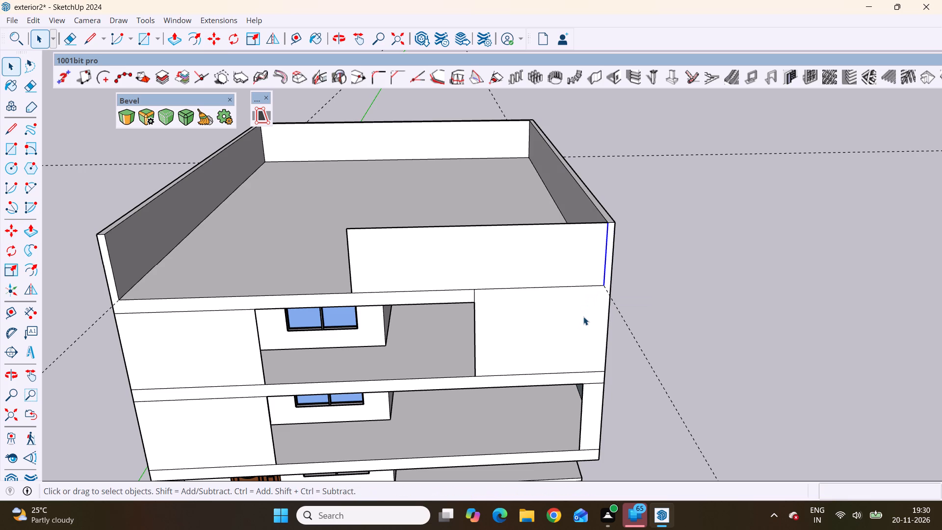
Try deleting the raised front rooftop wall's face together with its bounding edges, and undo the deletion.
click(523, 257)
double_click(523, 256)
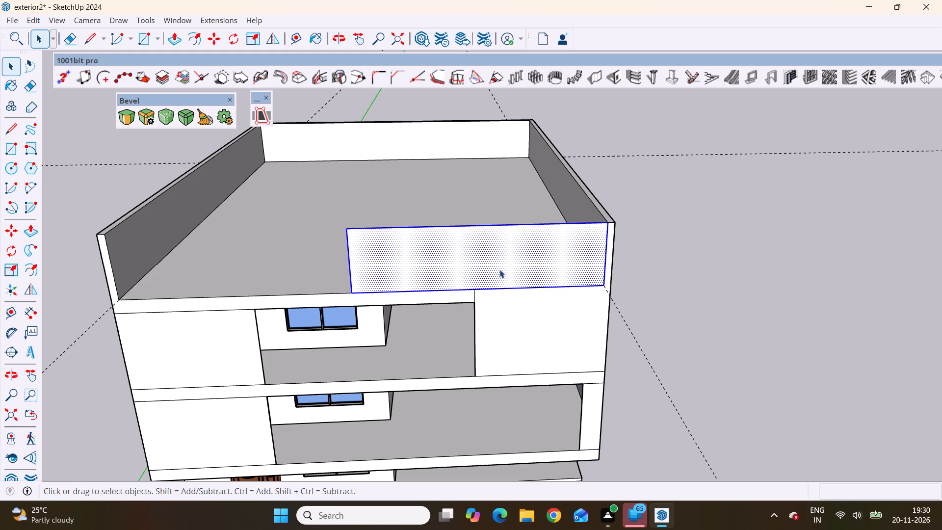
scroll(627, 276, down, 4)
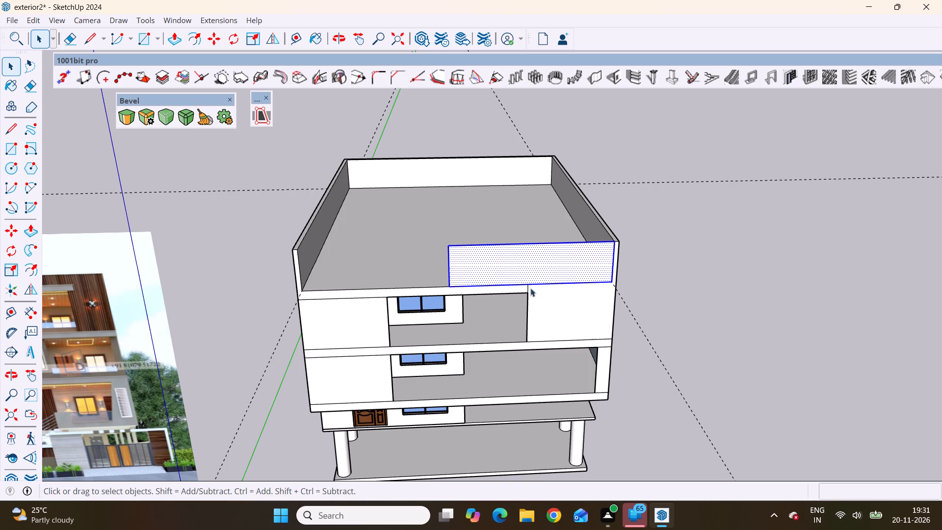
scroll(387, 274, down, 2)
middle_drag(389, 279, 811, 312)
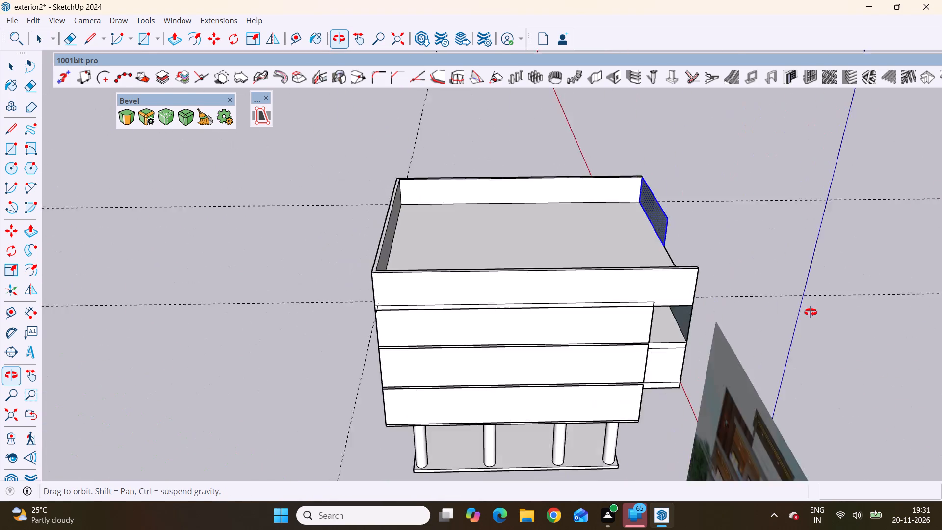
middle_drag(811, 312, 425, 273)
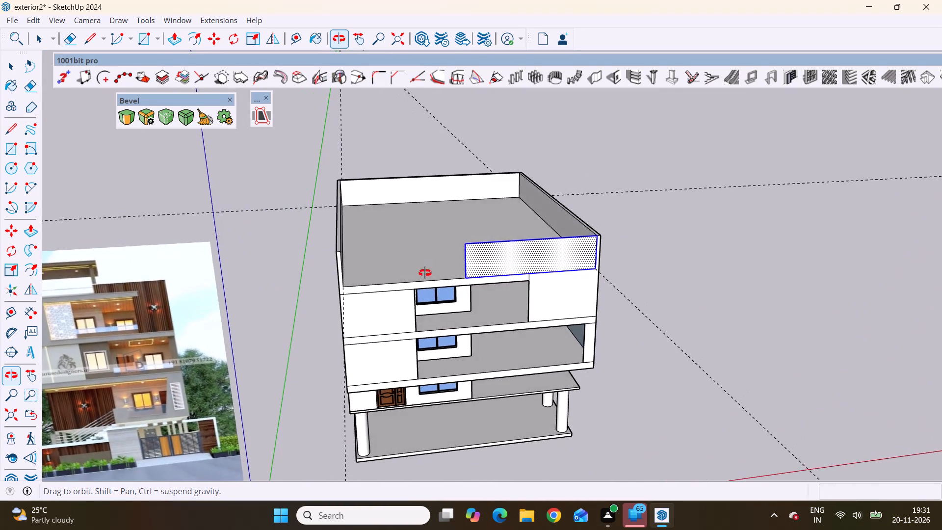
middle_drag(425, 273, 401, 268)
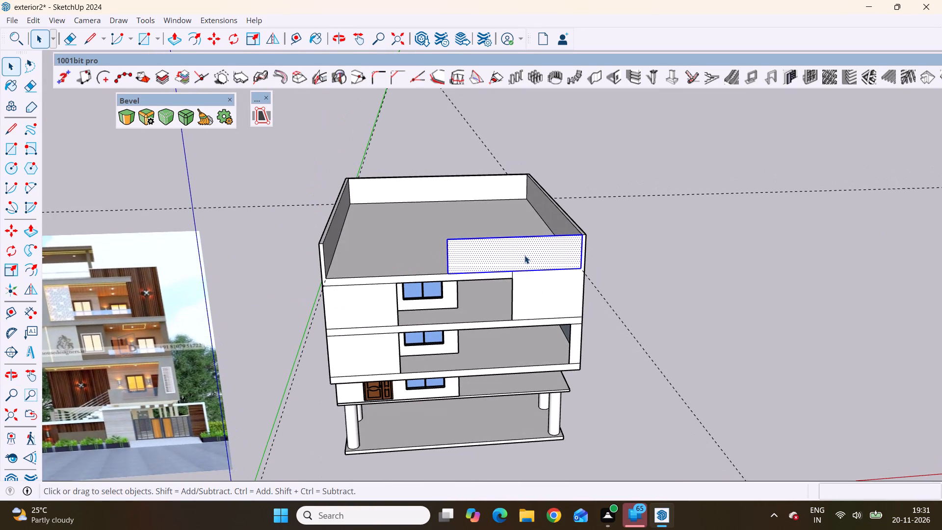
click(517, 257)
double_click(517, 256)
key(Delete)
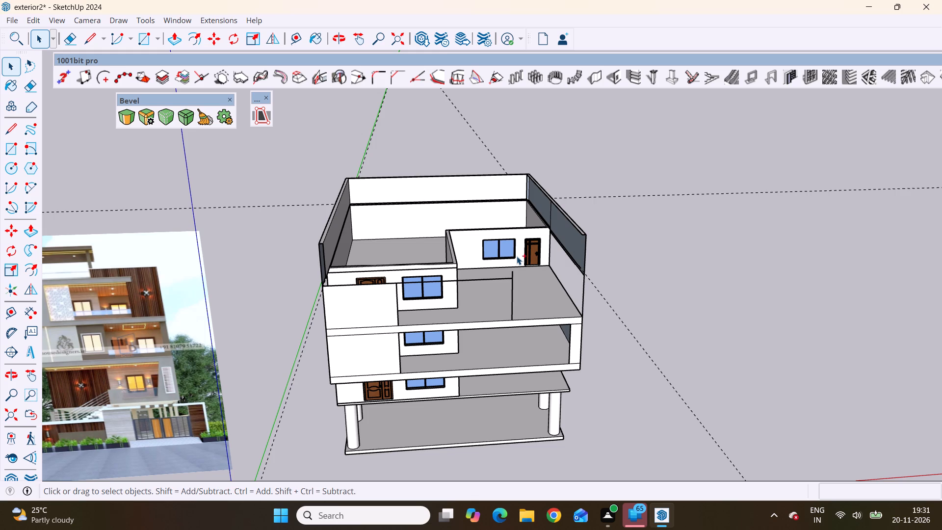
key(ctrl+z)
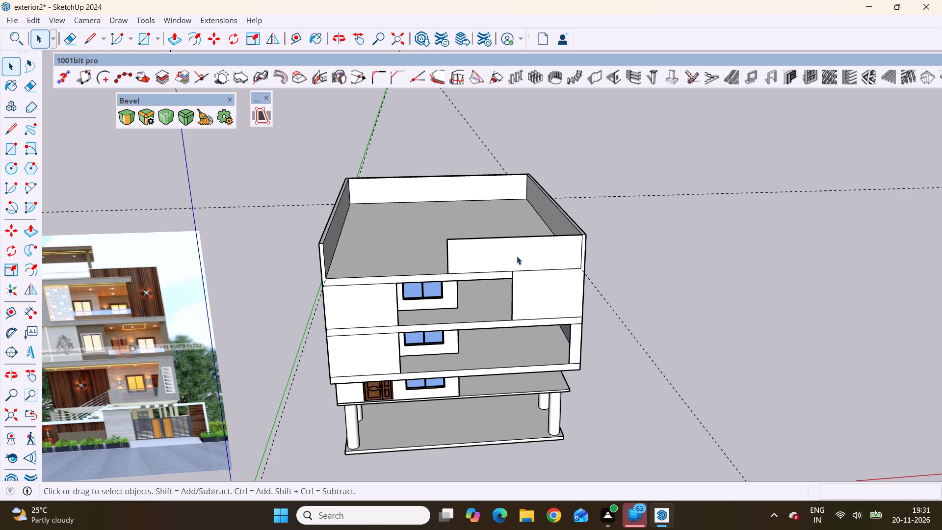
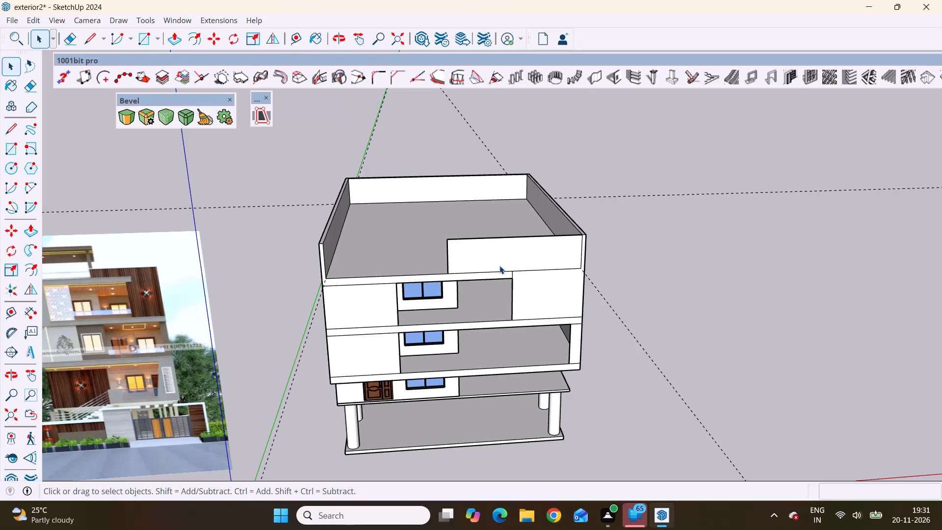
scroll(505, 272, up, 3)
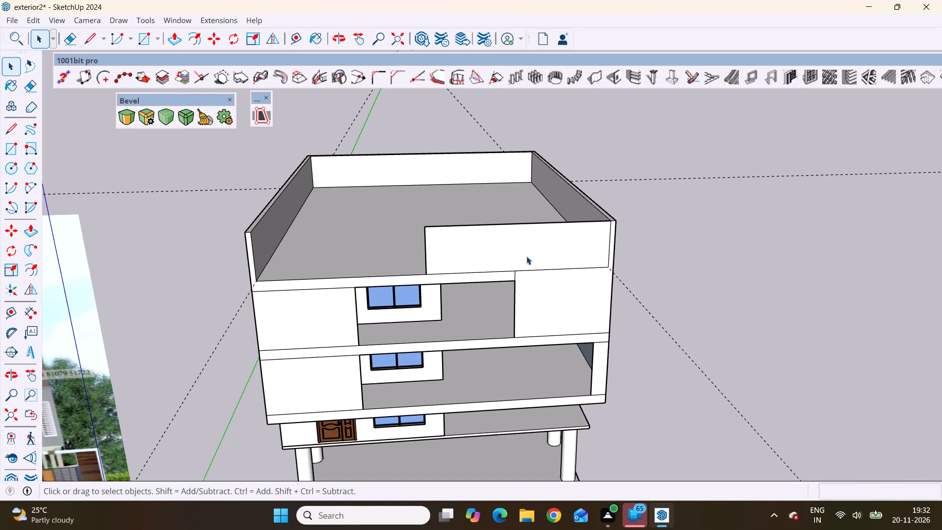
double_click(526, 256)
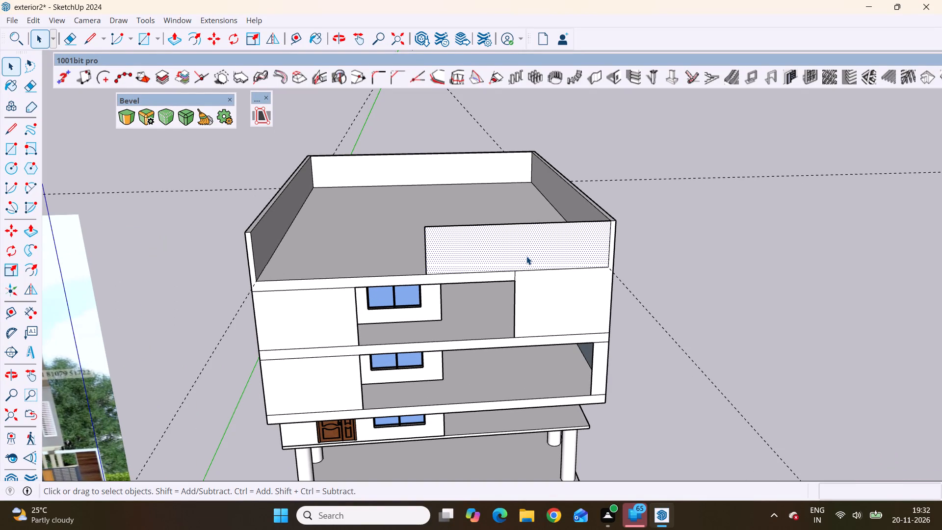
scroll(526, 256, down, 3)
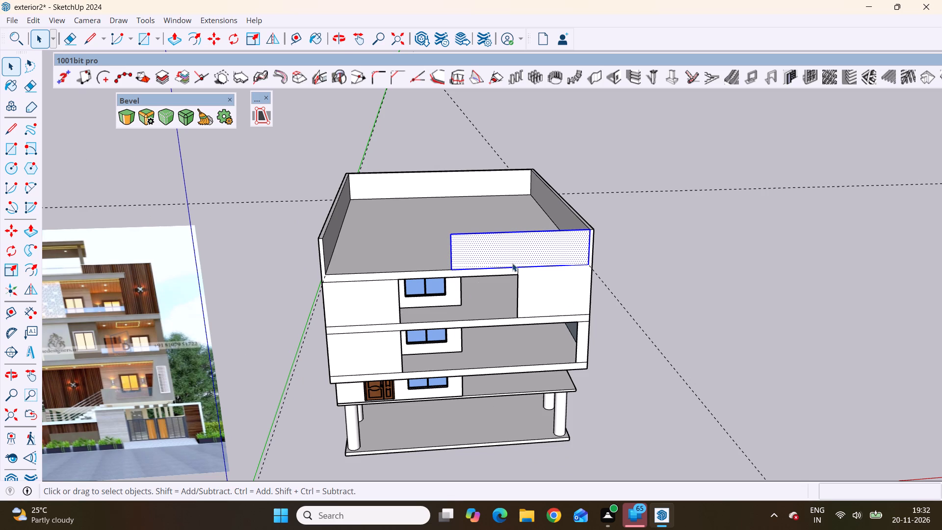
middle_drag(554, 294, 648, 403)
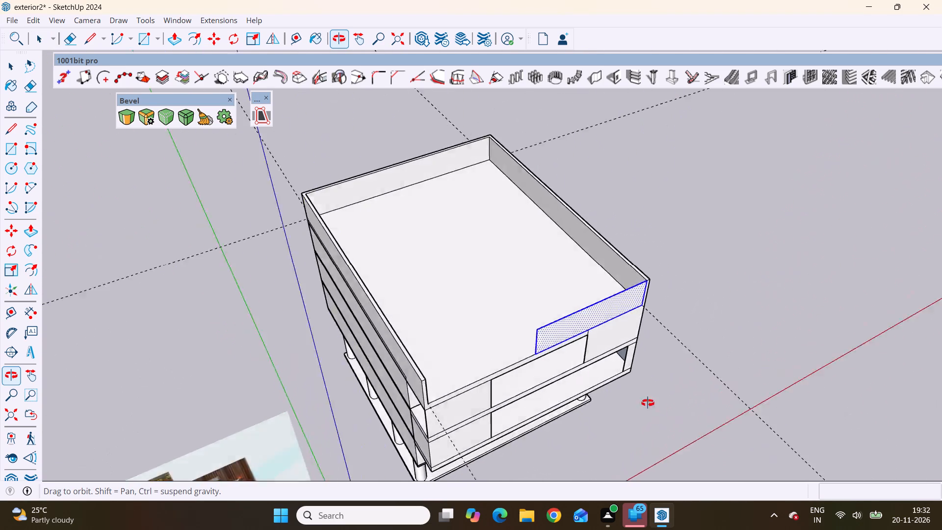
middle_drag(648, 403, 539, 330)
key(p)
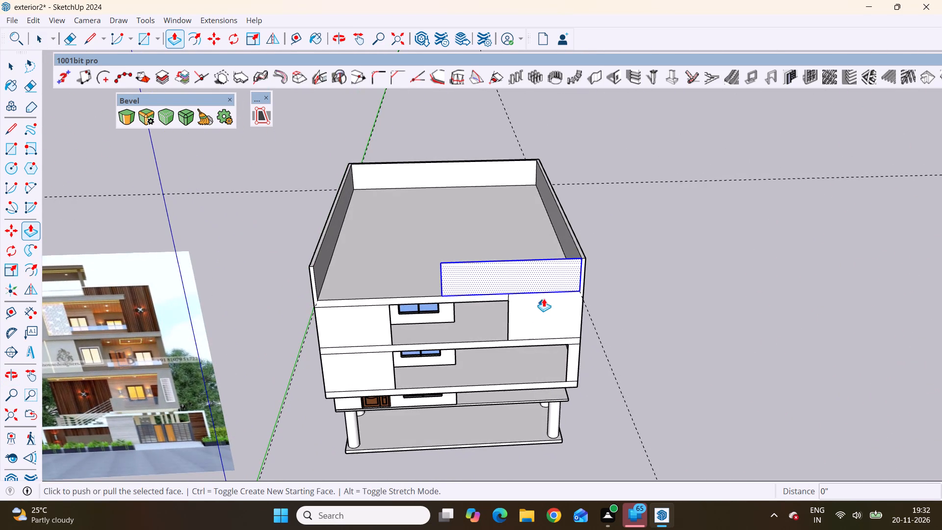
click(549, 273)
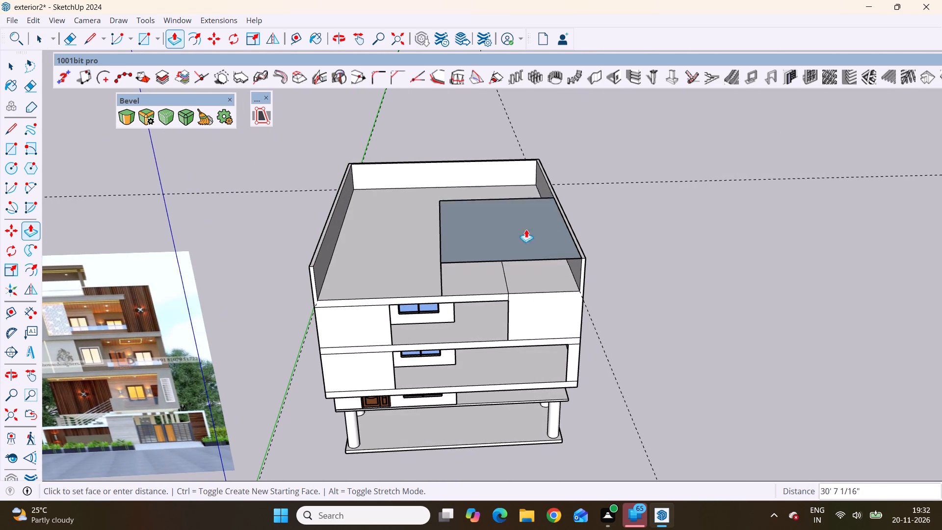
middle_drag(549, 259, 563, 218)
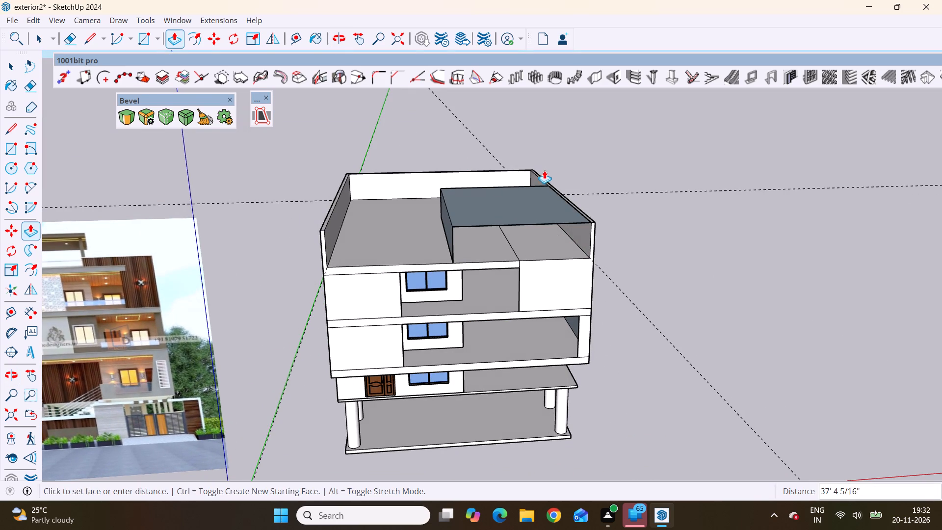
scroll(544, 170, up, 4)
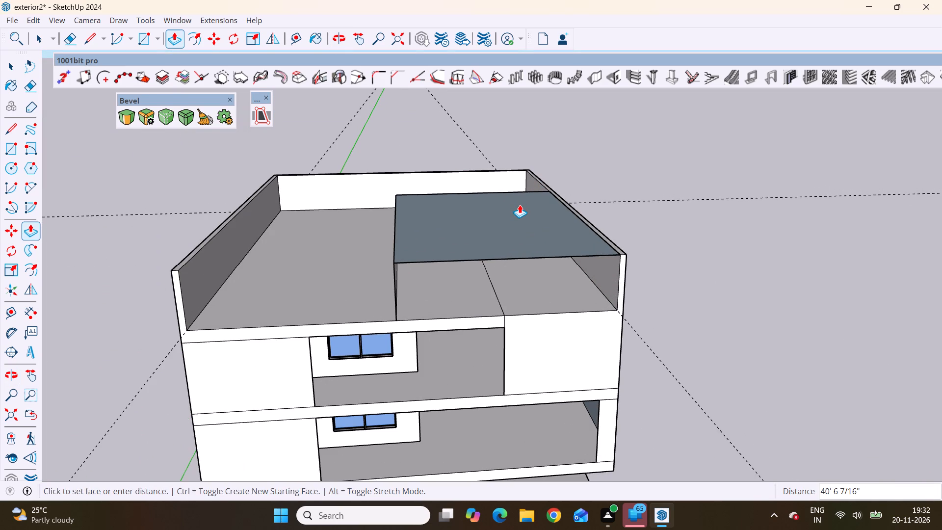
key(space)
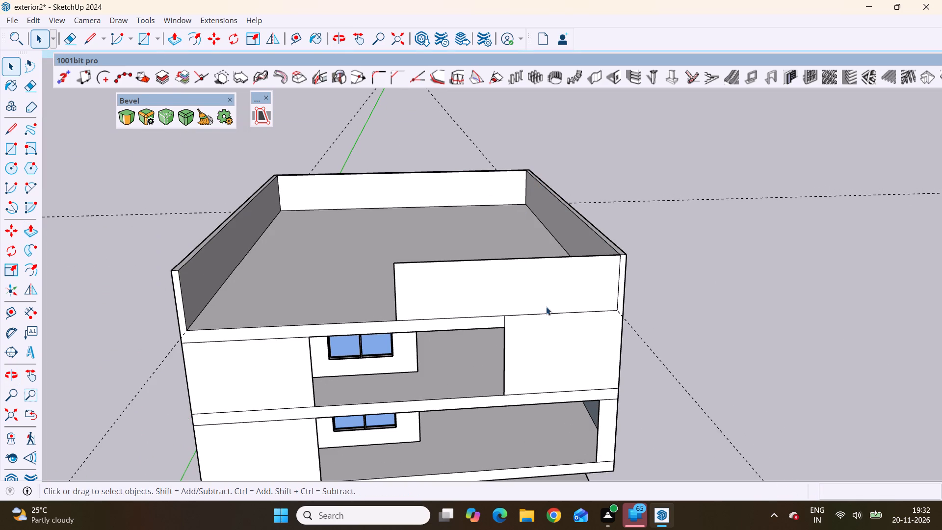
Delete the raised front rooftop wall's face and erase its leftover top and vertical side edges.
click(541, 295)
double_click(541, 295)
click(540, 293)
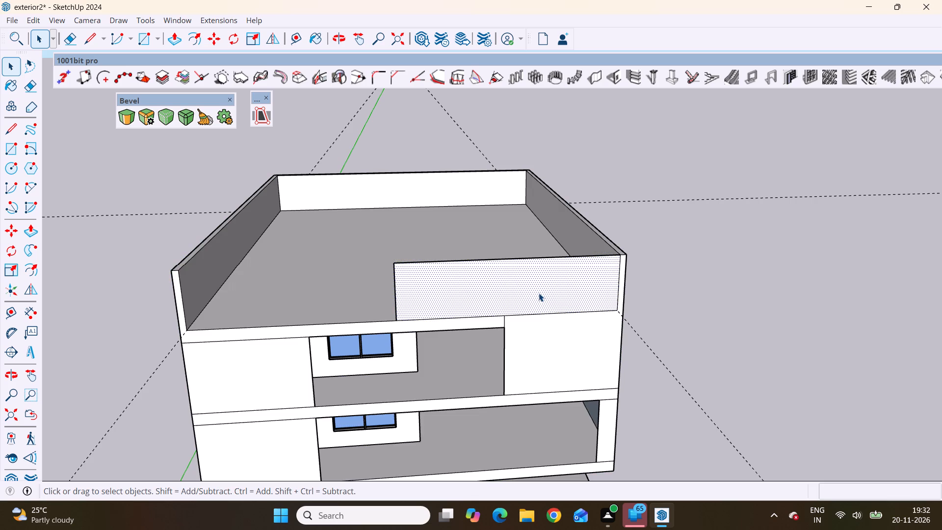
click(539, 291)
key(Delete)
scroll(520, 245, up, 1)
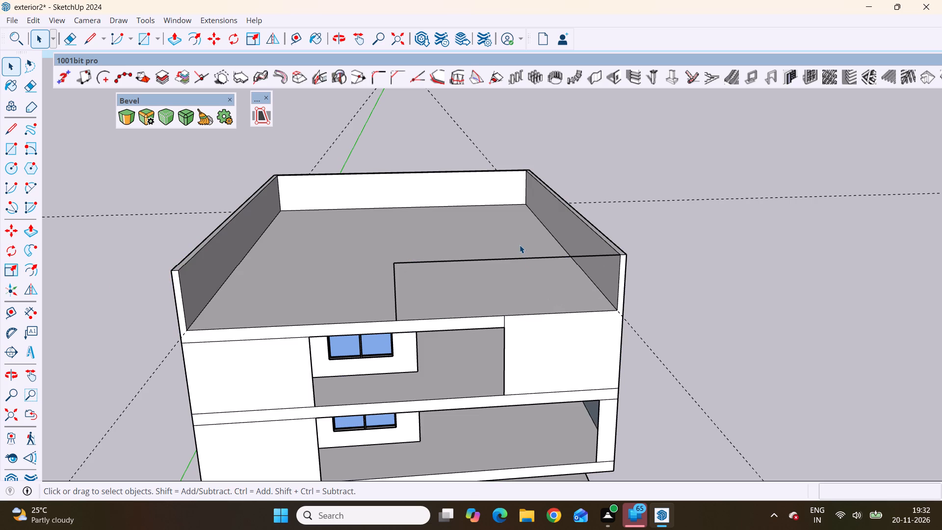
scroll(520, 245, up, 3)
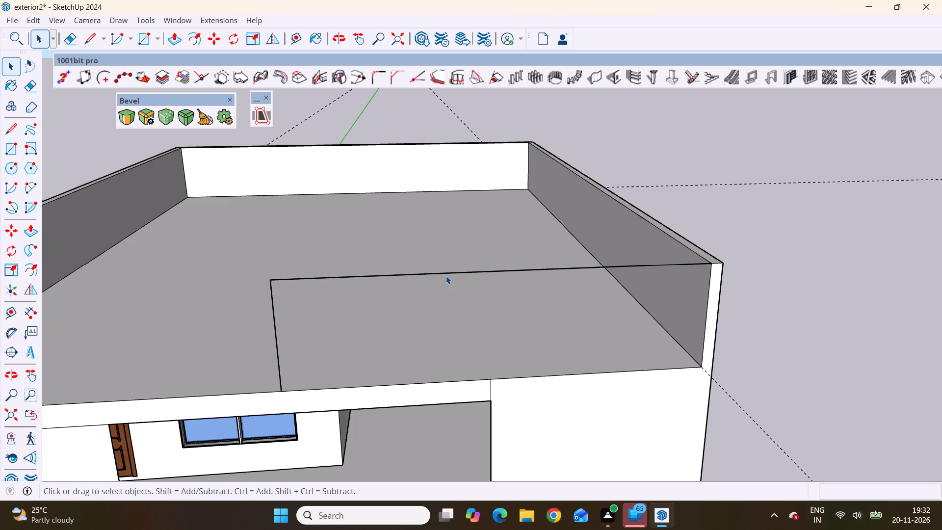
key(e)
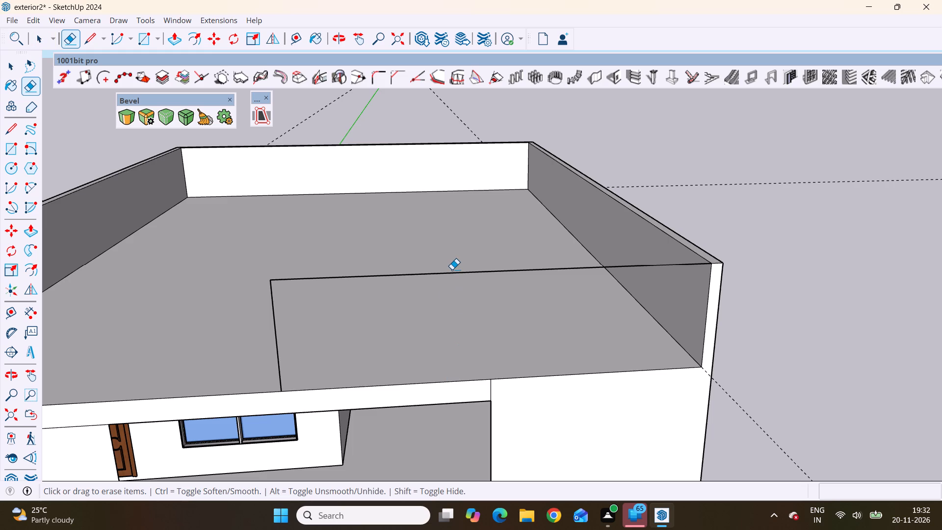
click(448, 274)
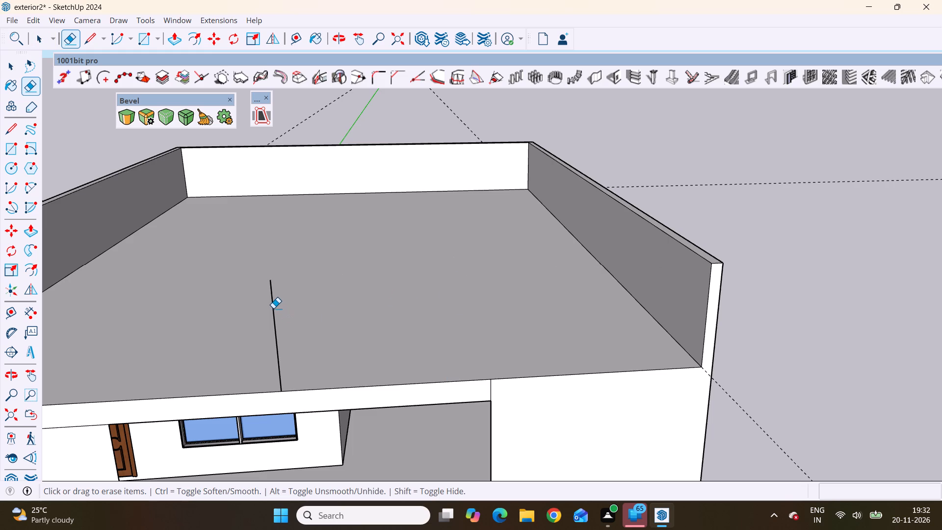
click(273, 307)
scroll(332, 277, down, 9)
scroll(450, 395, down, 1)
middle_drag(454, 394, 564, 296)
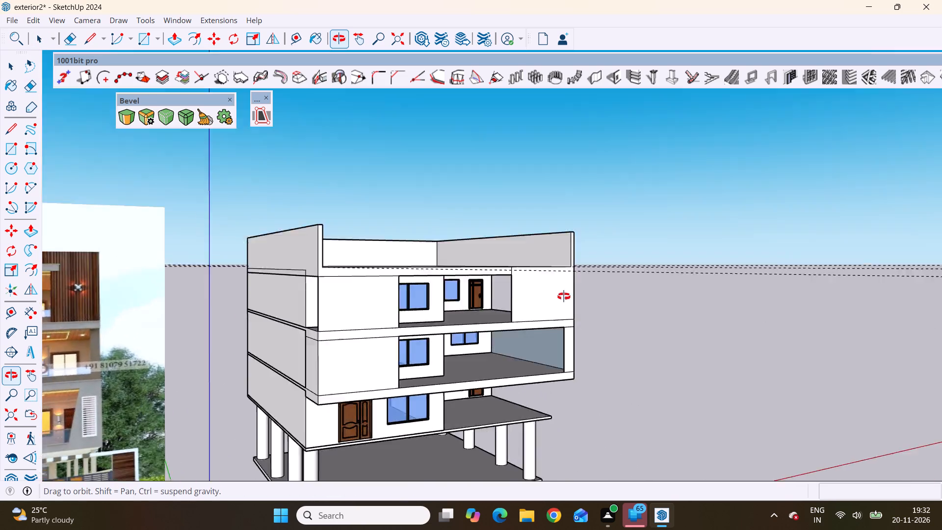
middle_drag(564, 296, 492, 316)
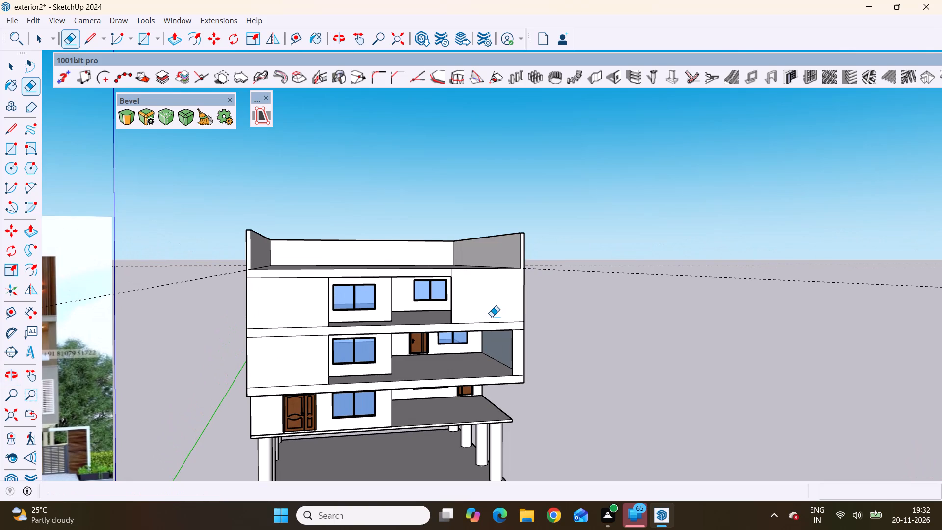
key(space)
click(628, 336)
Copy the inner vertical edge at the front end of the right rooftop side wall 9" back along the wall.
scroll(400, 207, down, 1)
middle_drag(410, 284, 432, 370)
scroll(482, 284, up, 3)
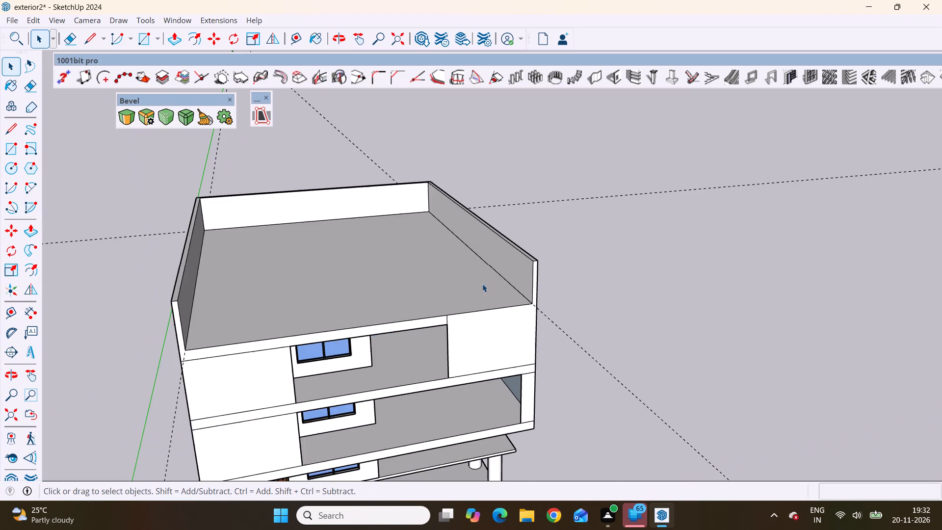
middle_drag(474, 310, 646, 333)
scroll(645, 333, up, 1)
scroll(643, 248, up, 8)
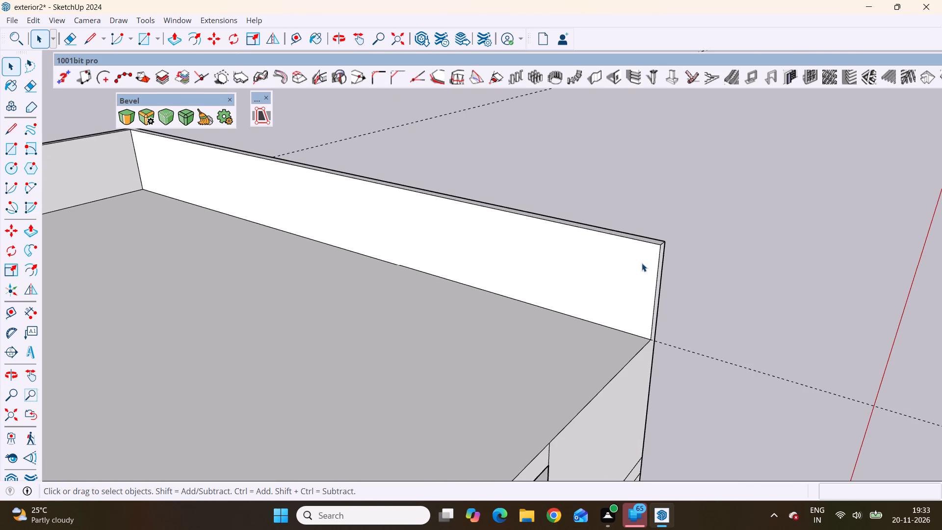
click(655, 293)
scroll(639, 345, up, 12)
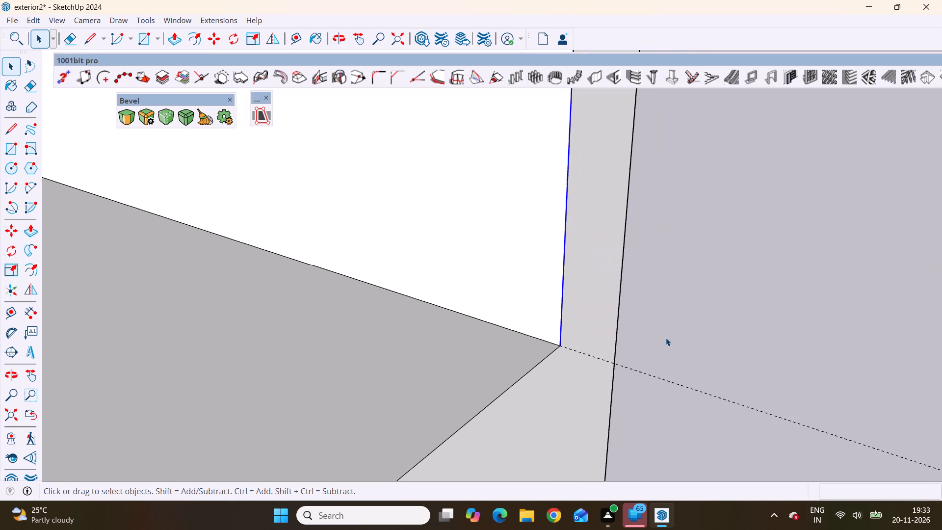
key(m)
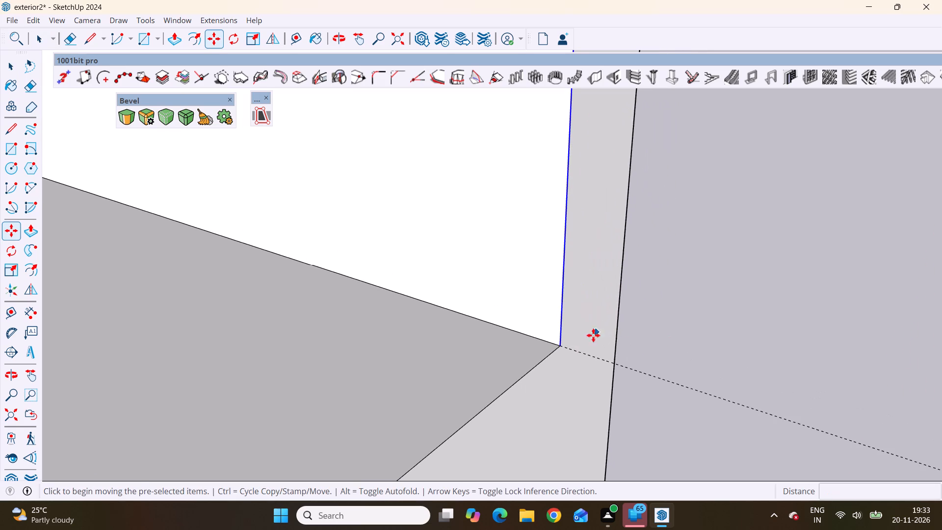
click(562, 344)
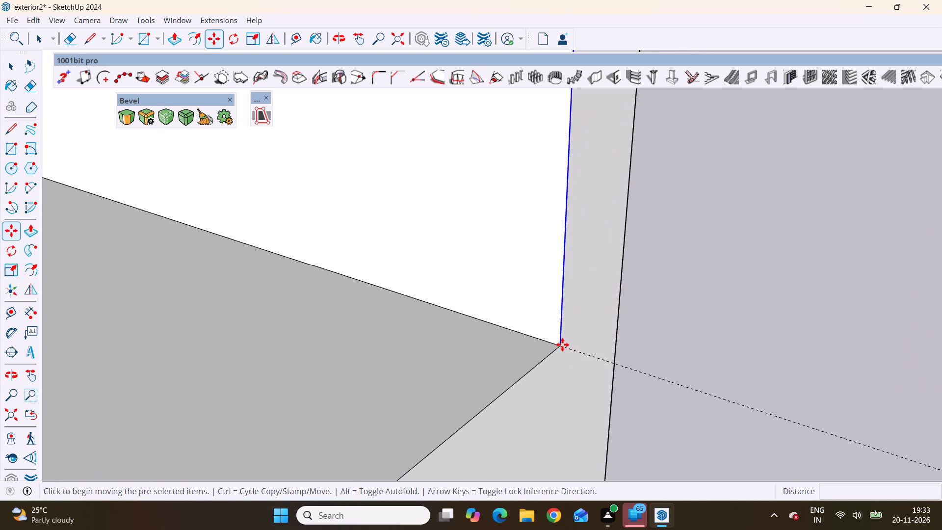
scroll(572, 360, down, 10)
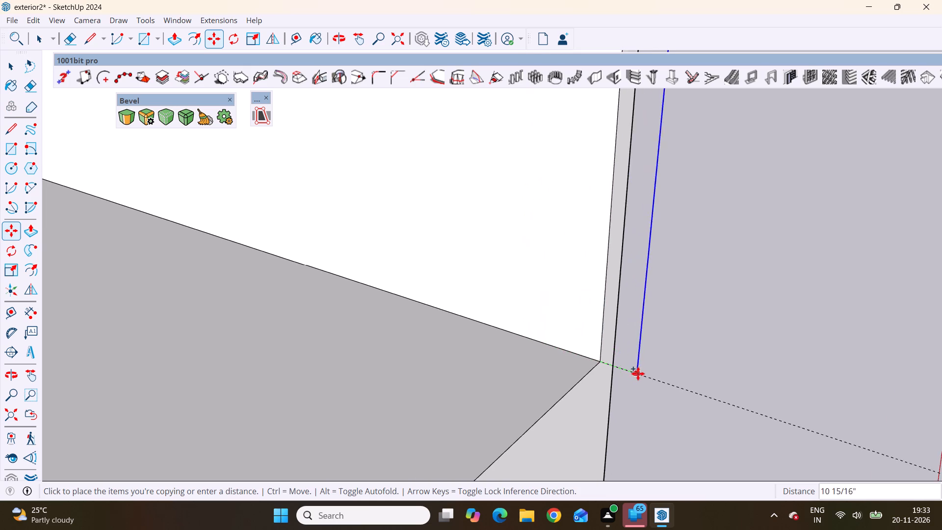
scroll(638, 373, down, 5)
scroll(604, 371, up, 8)
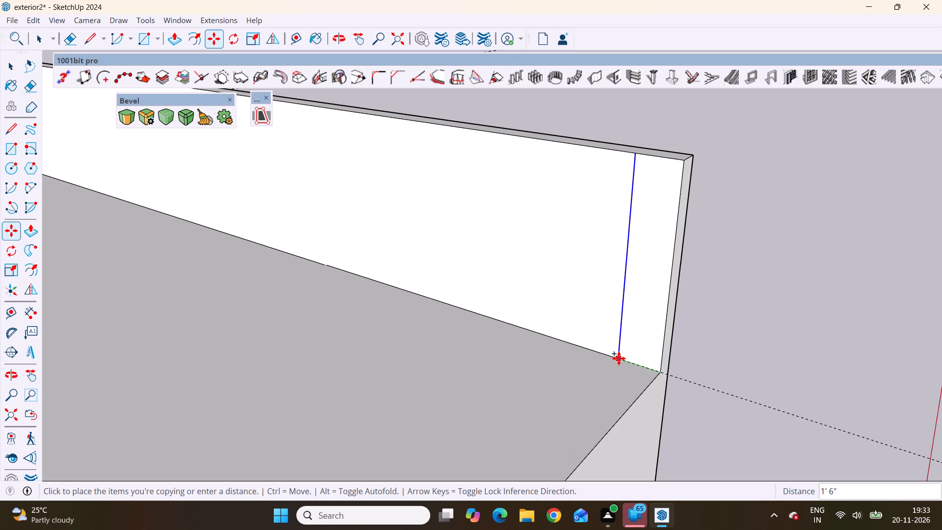
key(9)
key(shift+quotedbl)
key(Return)
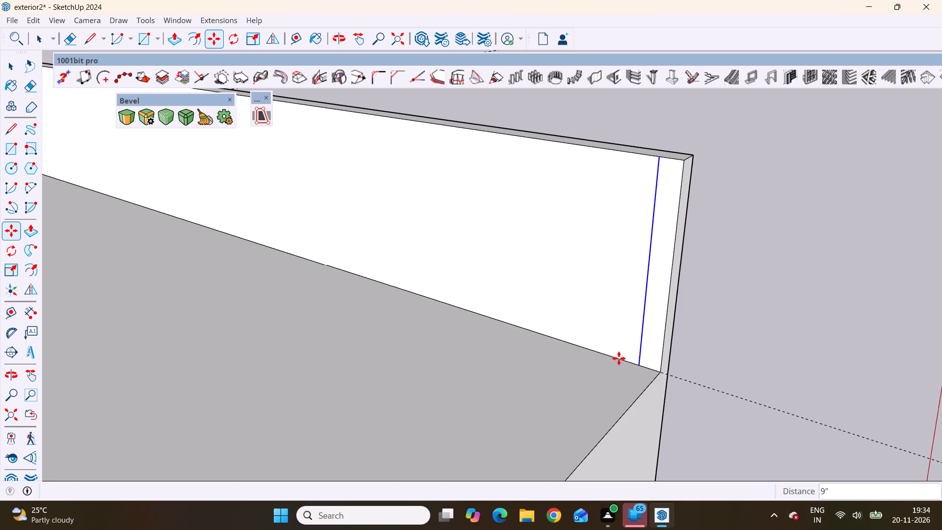
key(space)
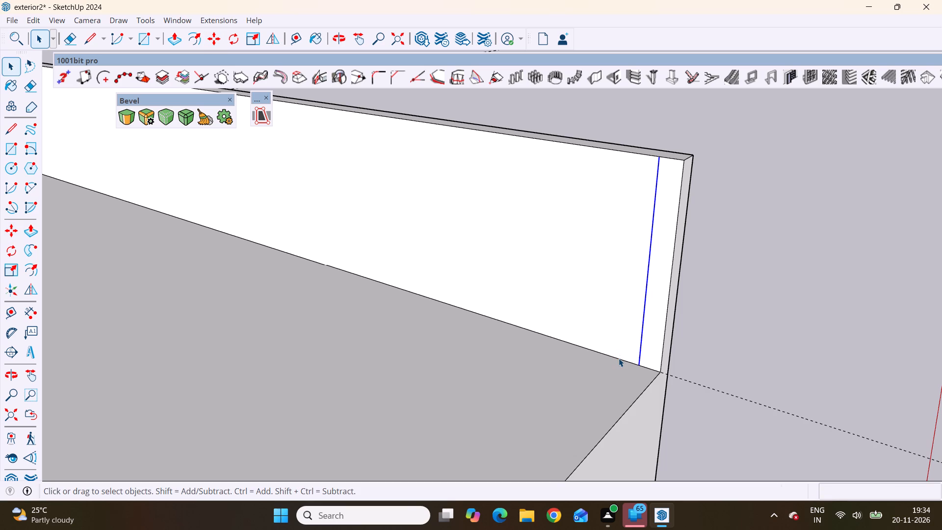
Push/Pull the 9" strip at the front end of the right rooftop side wall about 24' 9" along the front edge.
scroll(619, 358, down, 2)
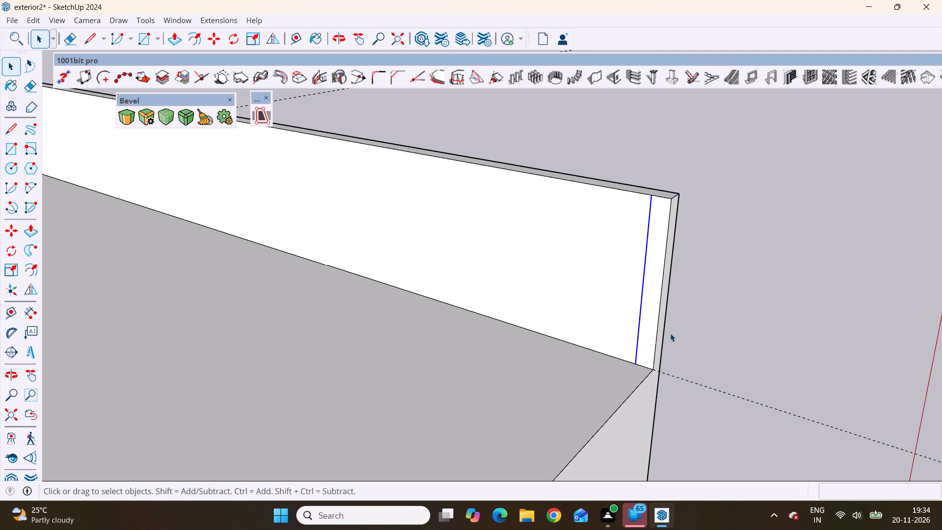
click(649, 337)
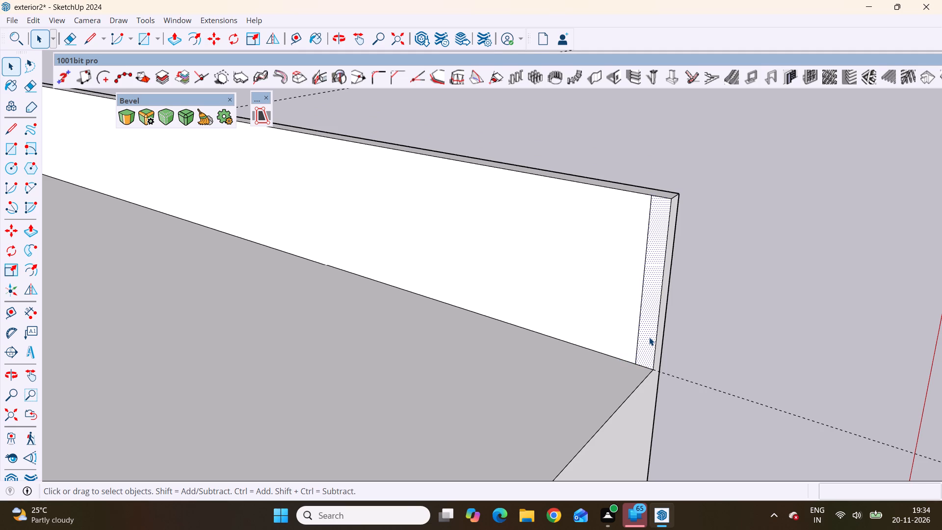
scroll(649, 337, up, 2)
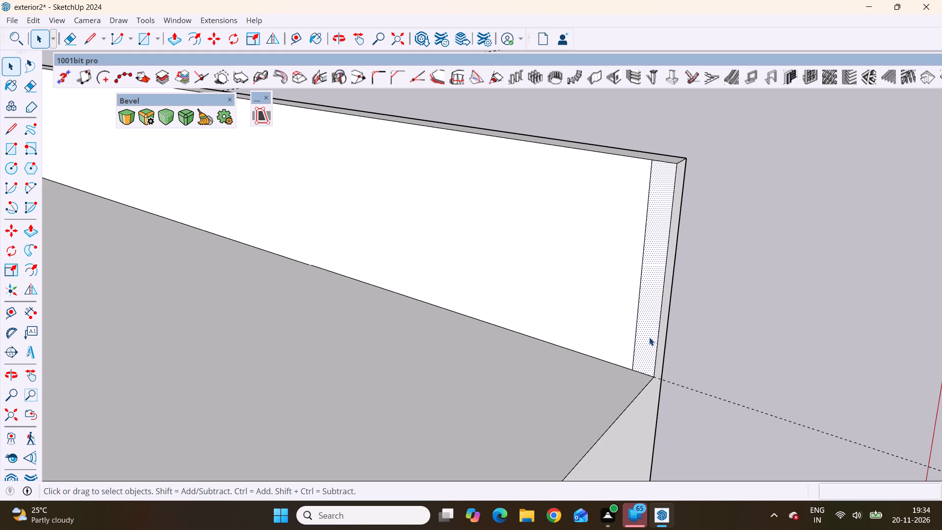
key(p)
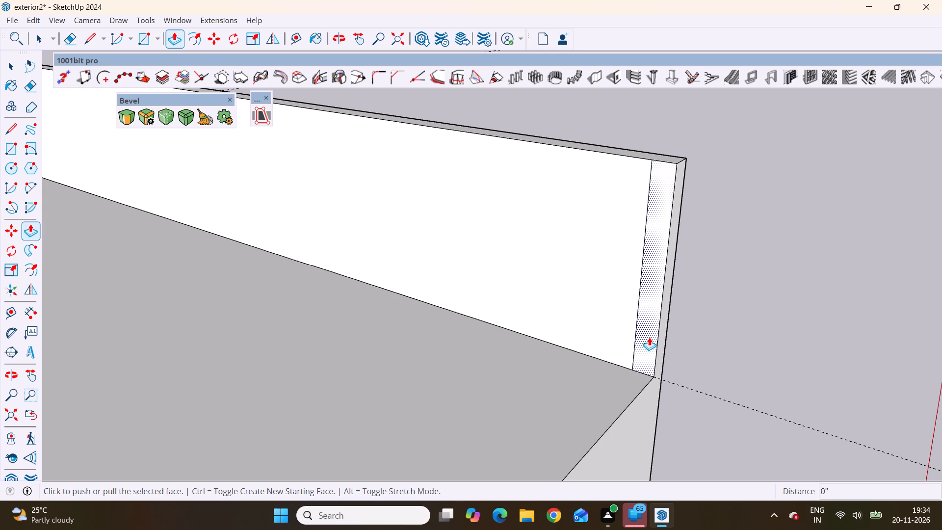
click(649, 337)
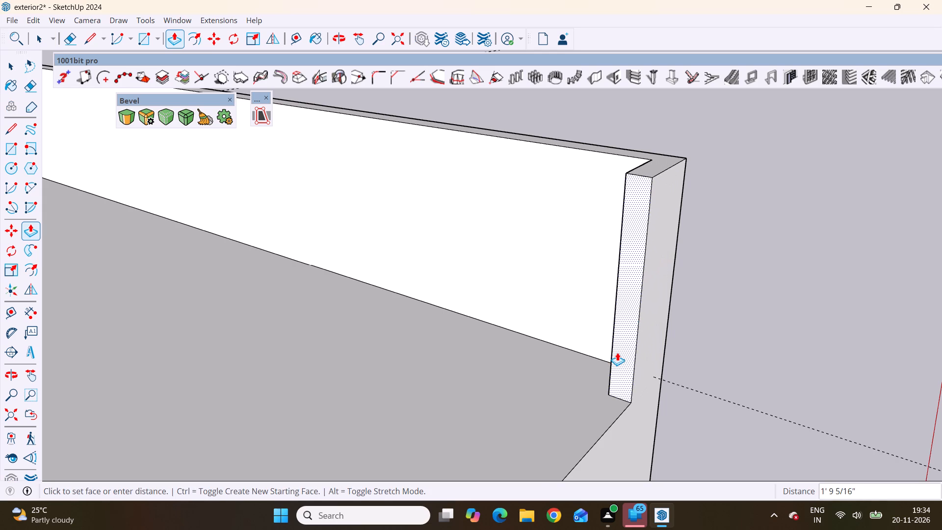
scroll(617, 352, down, 11)
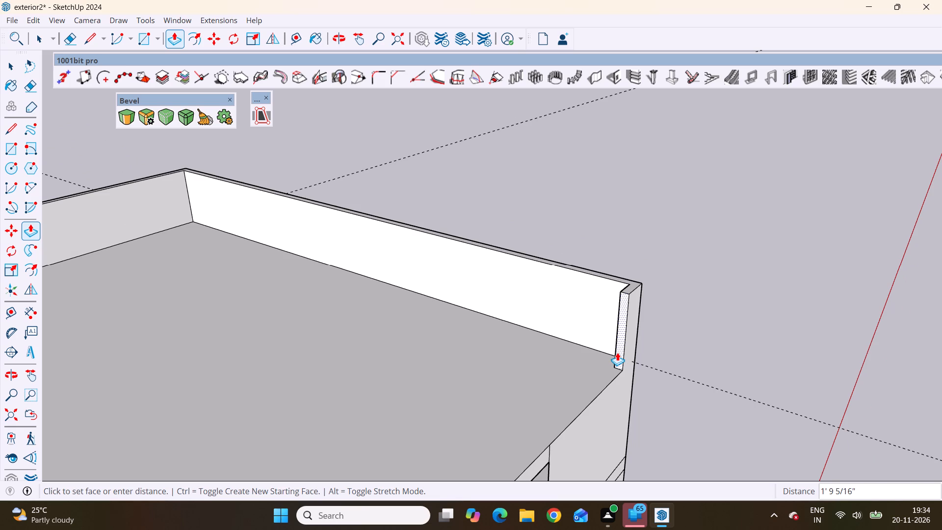
scroll(617, 352, down, 7)
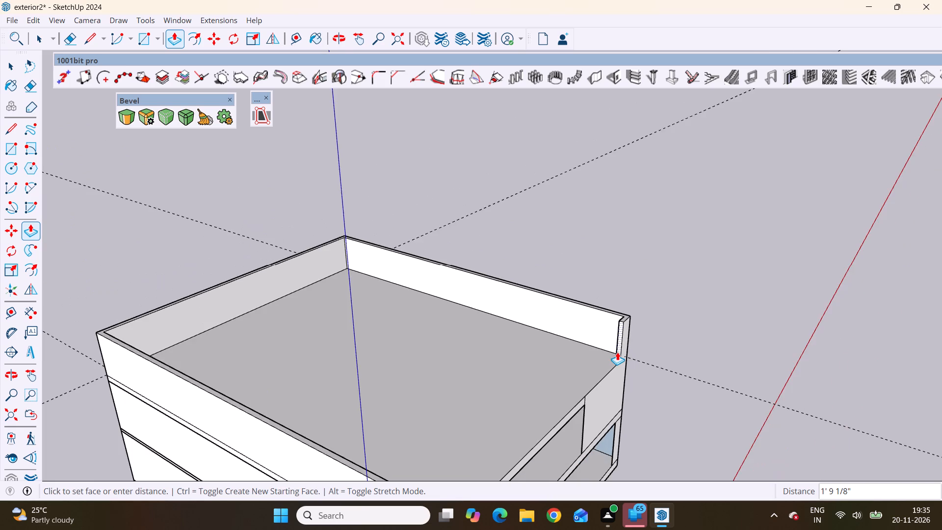
middle_drag(616, 351, 430, 283)
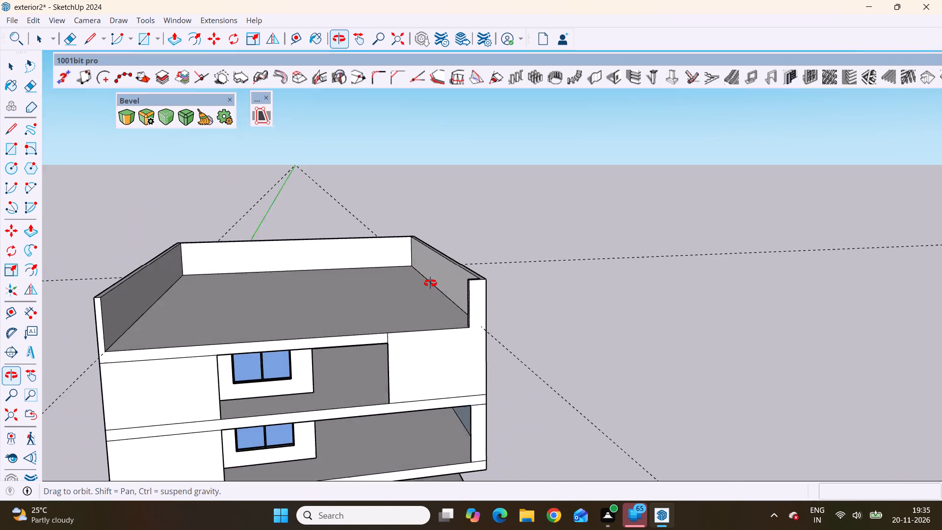
middle_drag(430, 283, 458, 301)
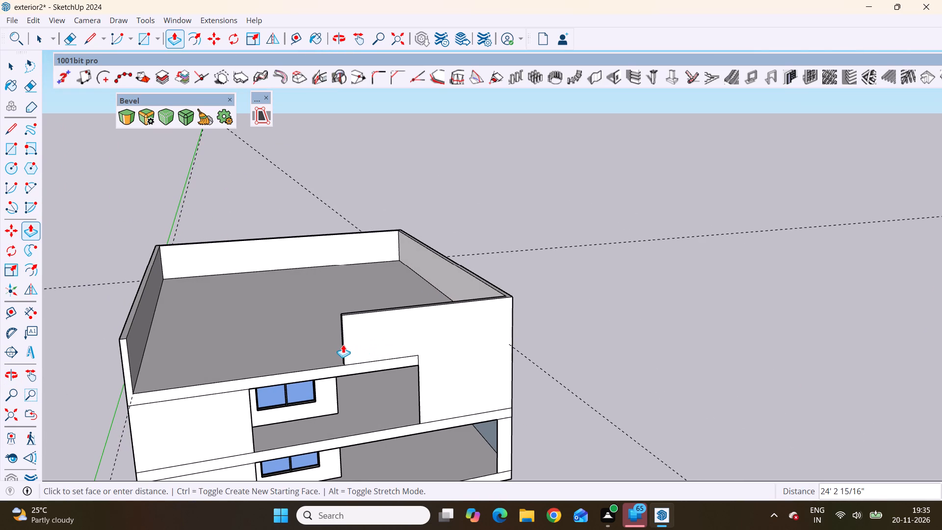
scroll(343, 344, down, 2)
middle_drag(342, 343, 303, 308)
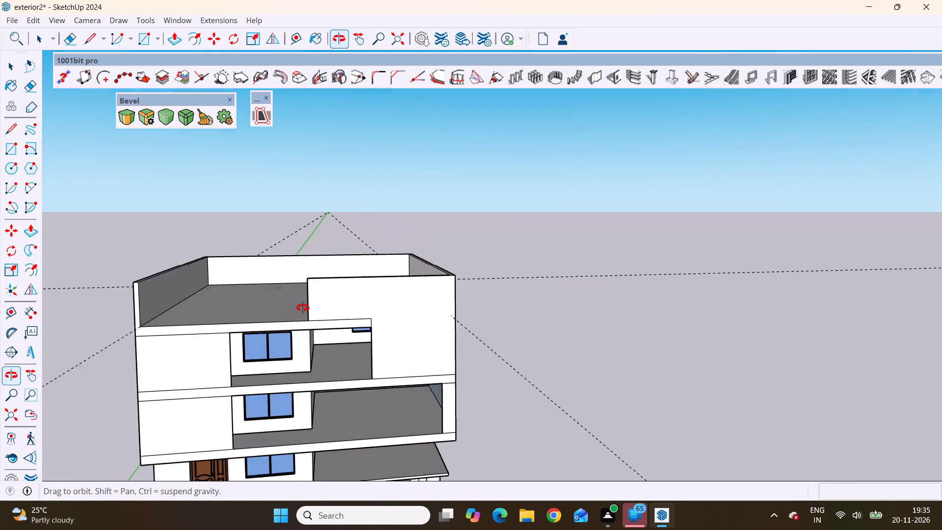
middle_drag(303, 308, 320, 337)
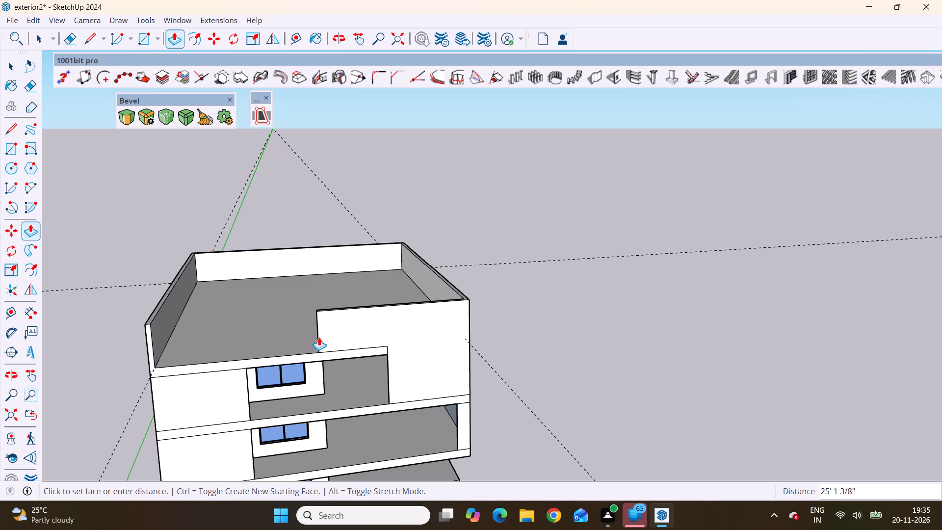
click(321, 336)
scroll(408, 341, down, 5)
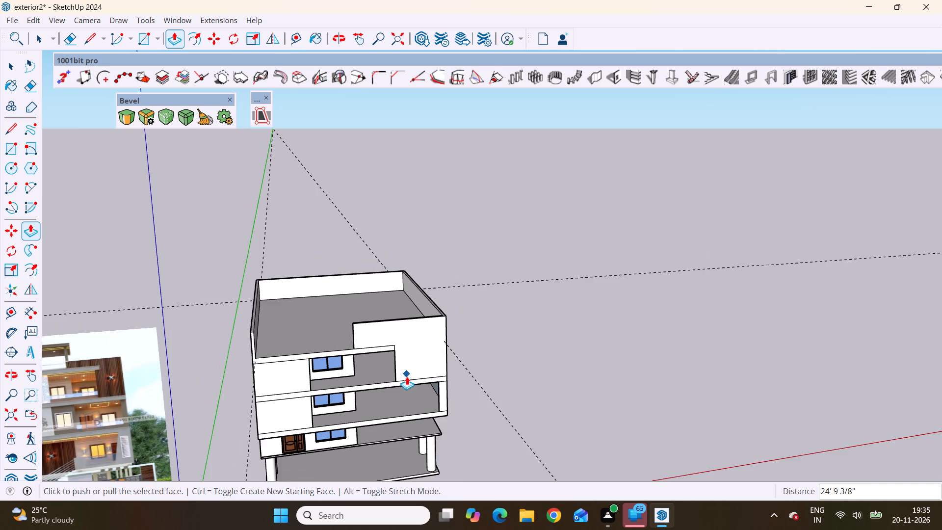
middle_drag(407, 376, 382, 324)
scroll(382, 325, up, 1)
key(space)
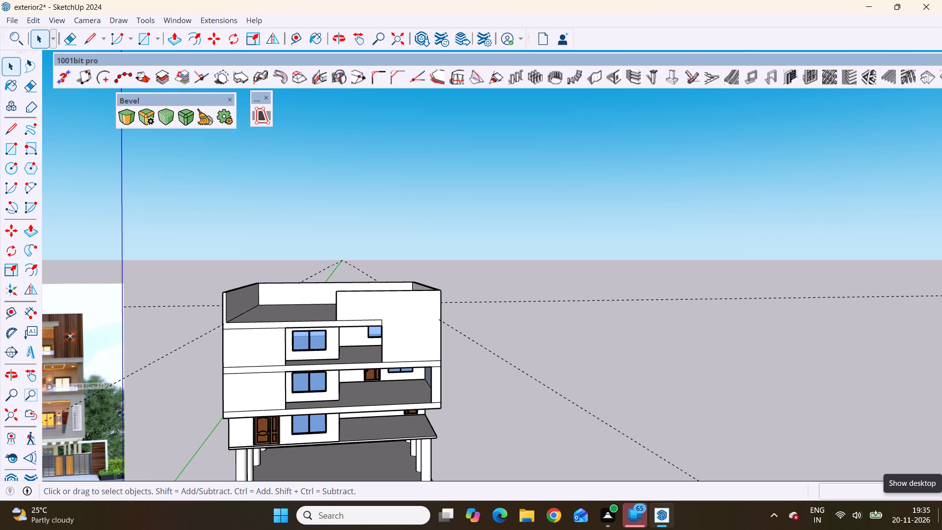
Delete all guide lines from the model.
scroll(805, 514, down, 3)
scroll(571, 415, down, 3)
middle_drag(582, 375, 579, 430)
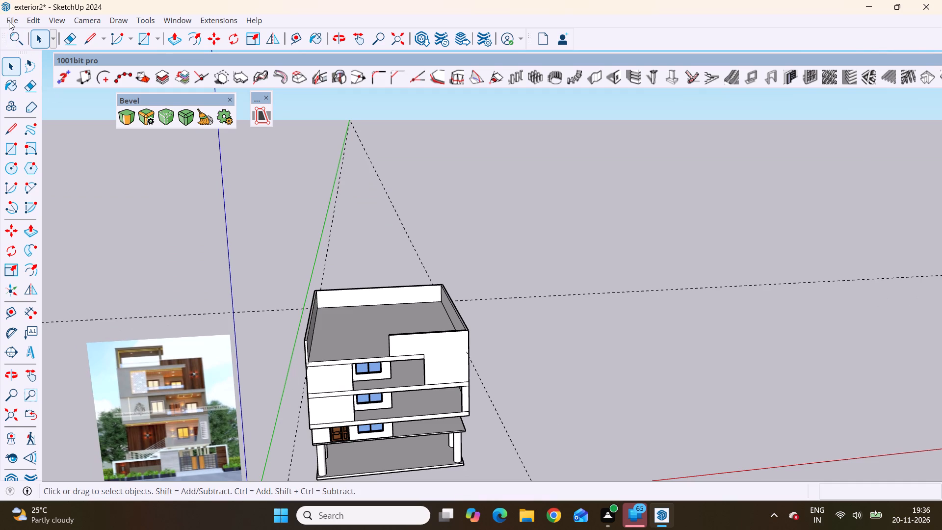
click(9, 21)
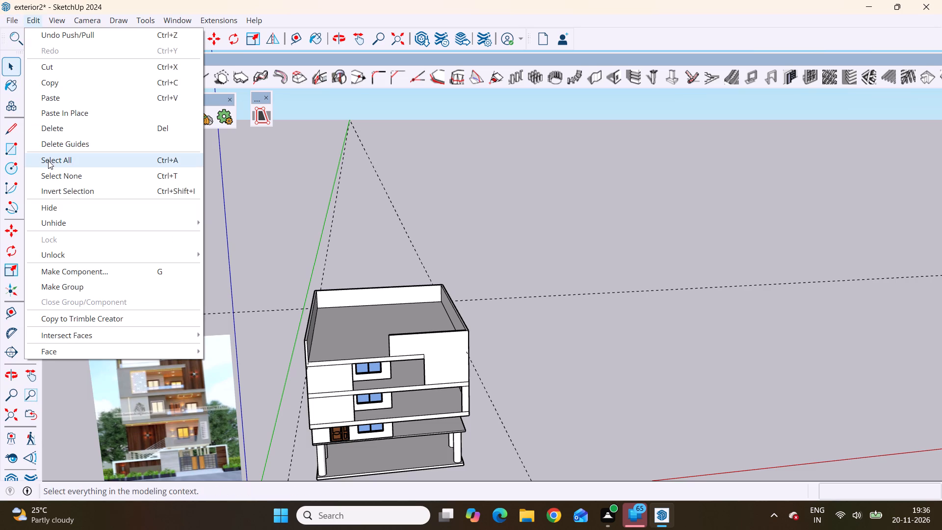
click(57, 146)
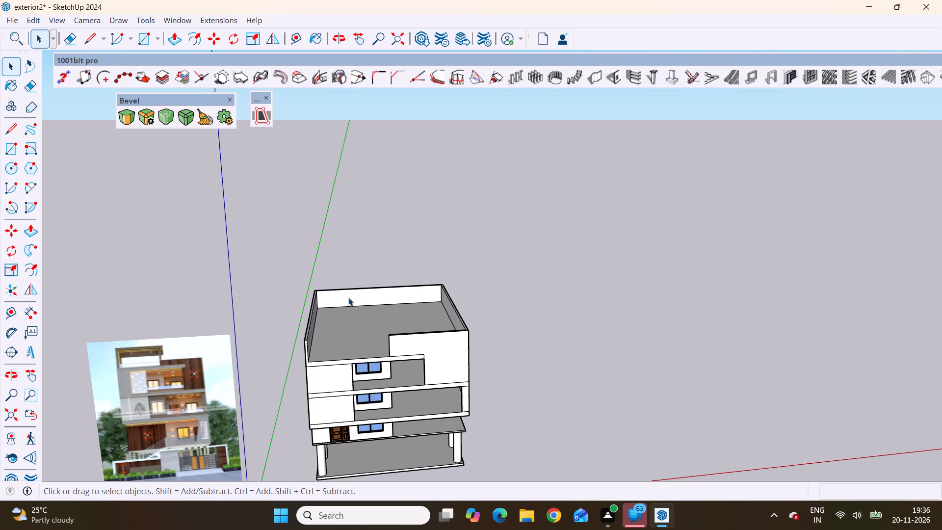
Examine the top-floor front wall and terrace parapet in the reference facade image and compare them with the modelled rooftop.
scroll(358, 314, down, 4)
middle_drag(350, 346, 348, 335)
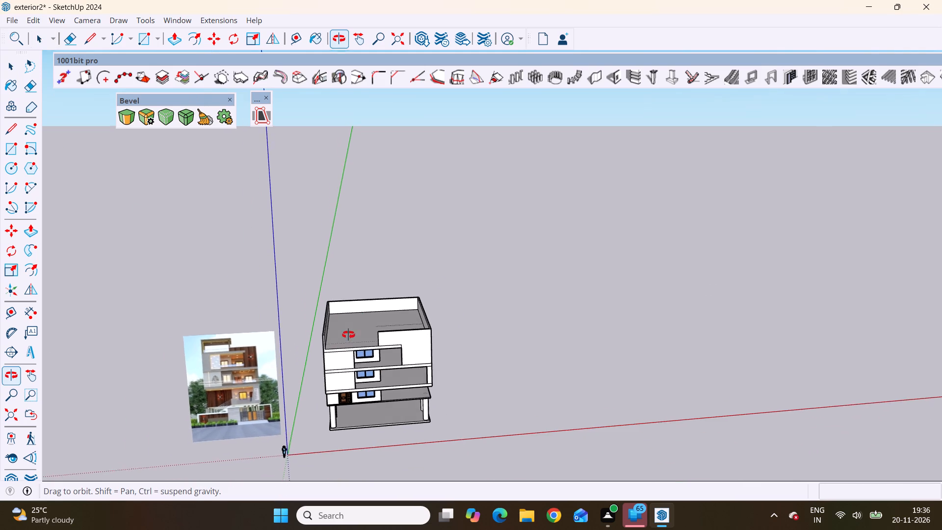
middle_drag(348, 335, 330, 315)
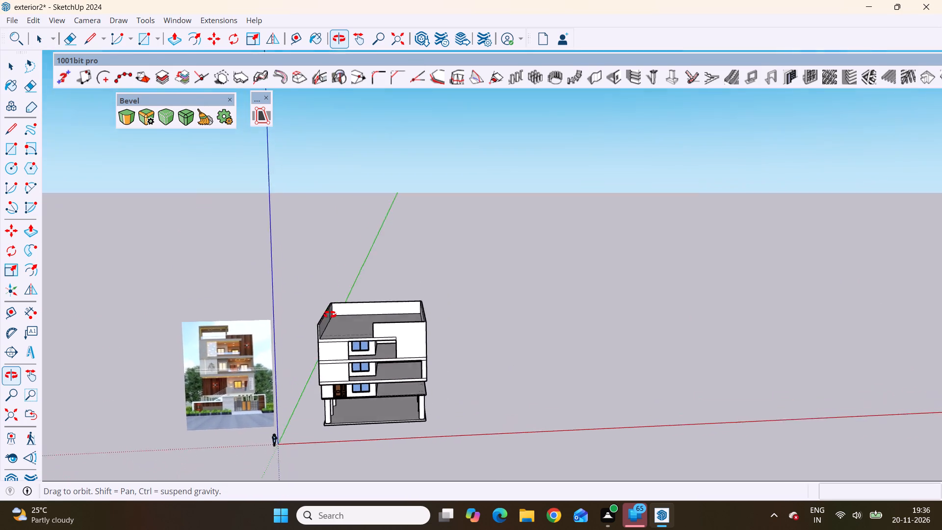
middle_drag(330, 315, 319, 296)
scroll(320, 347, up, 1)
scroll(390, 340, down, 2)
scroll(233, 337, up, 8)
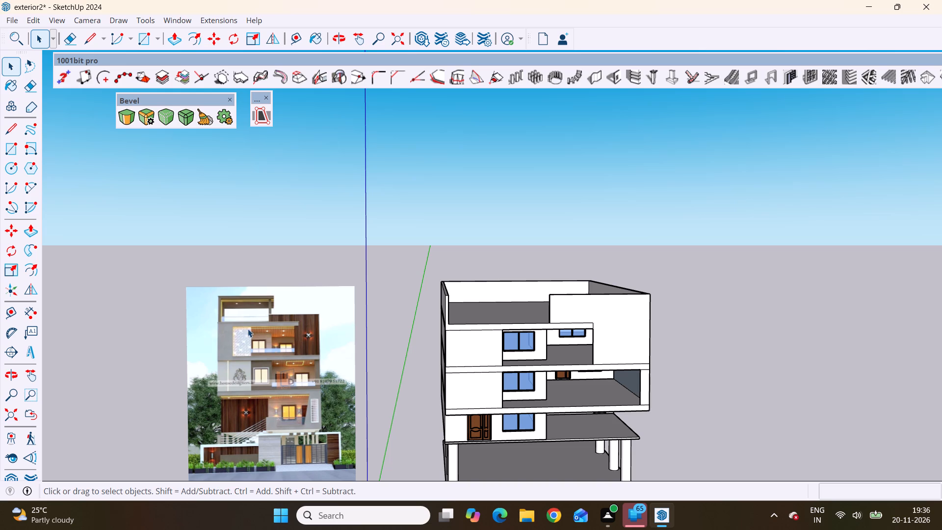
scroll(257, 290, up, 16)
scroll(284, 331, up, 3)
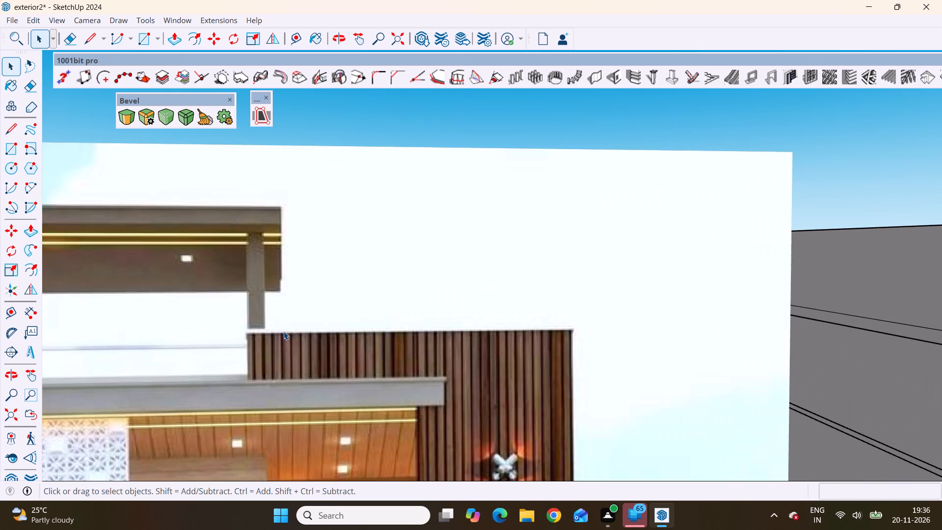
scroll(284, 331, down, 12)
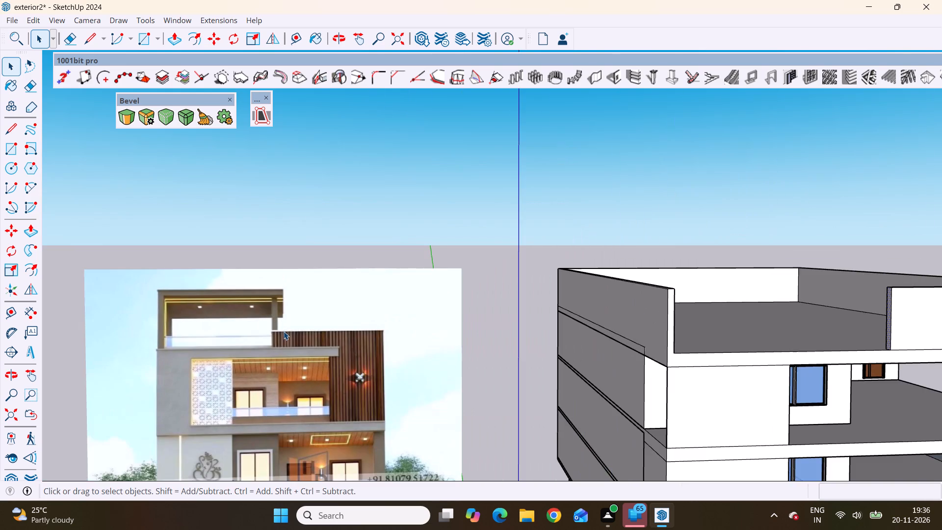
scroll(283, 331, down, 8)
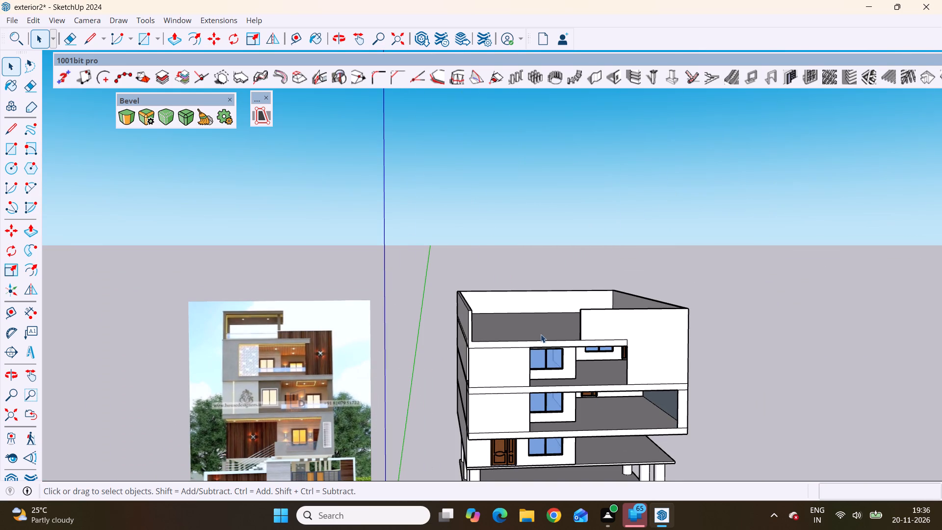
scroll(541, 334, up, 3)
Draw a line about 25' long across the roof floor from the new front wall's inner bottom corner to the left side wall.
middle_drag(533, 337, 530, 416)
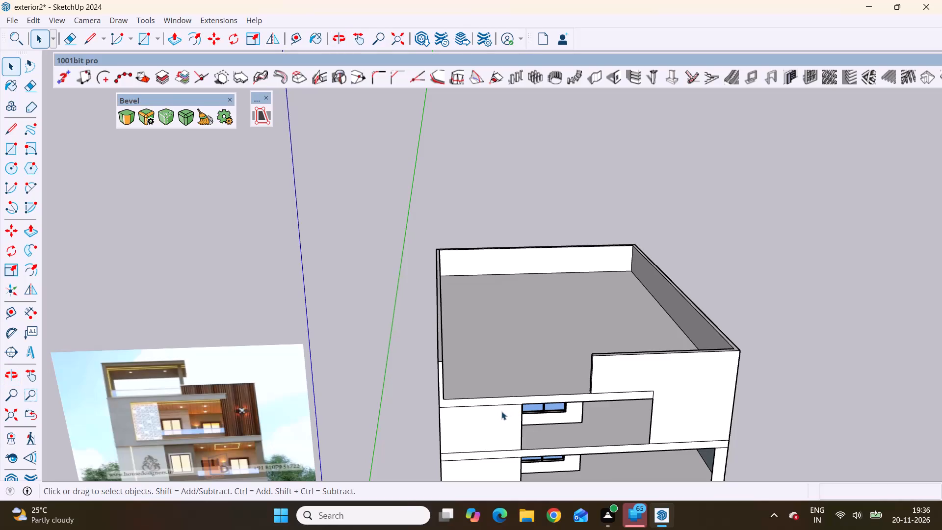
scroll(500, 411, up, 4)
middle_drag(506, 387, 503, 420)
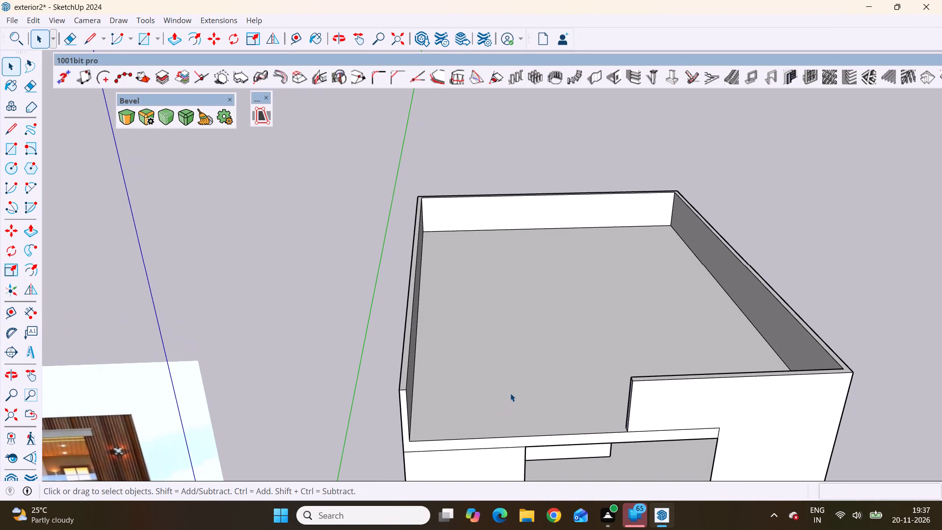
scroll(510, 393, down, 1)
scroll(492, 429, up, 4)
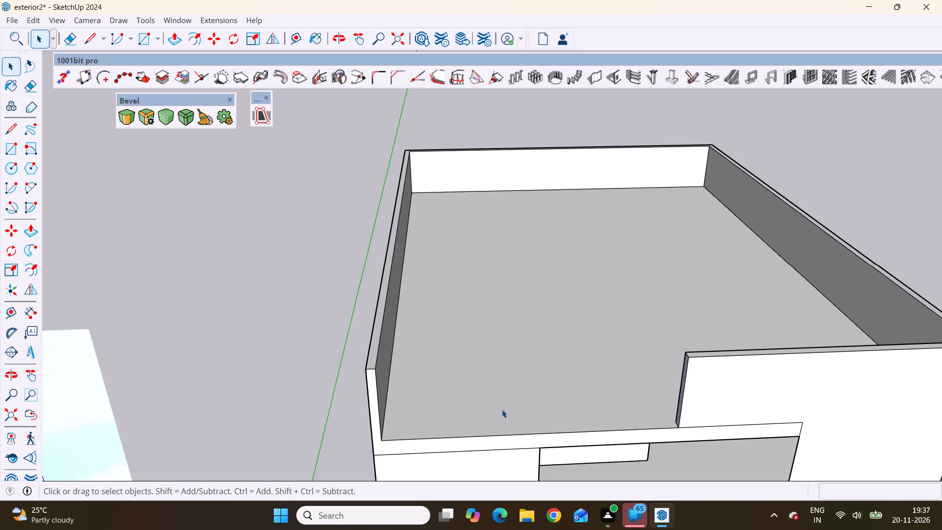
click(502, 409)
key(l)
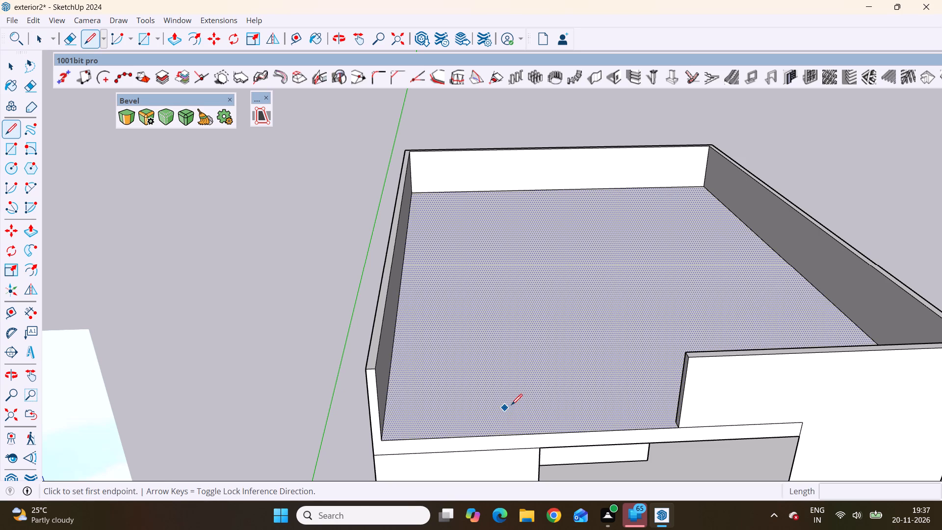
scroll(585, 364, down, 1)
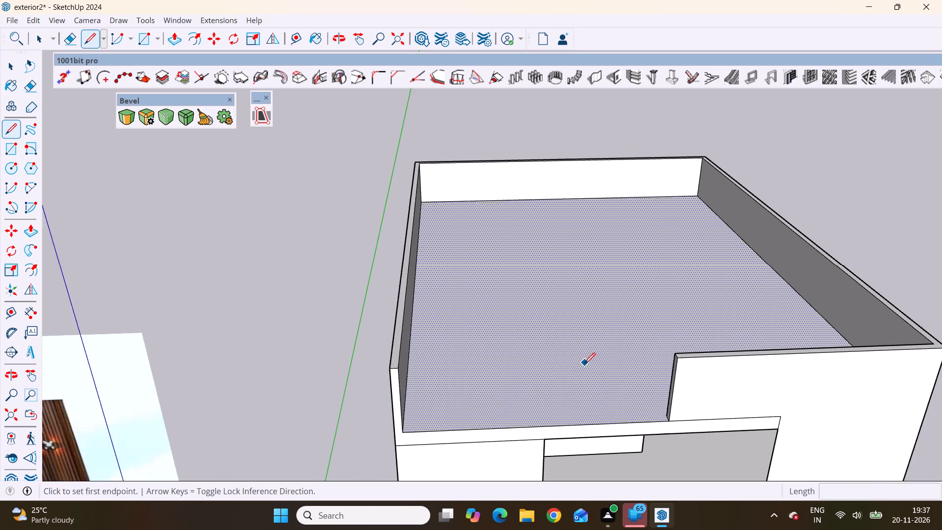
scroll(584, 364, down, 1)
scroll(643, 426, up, 4)
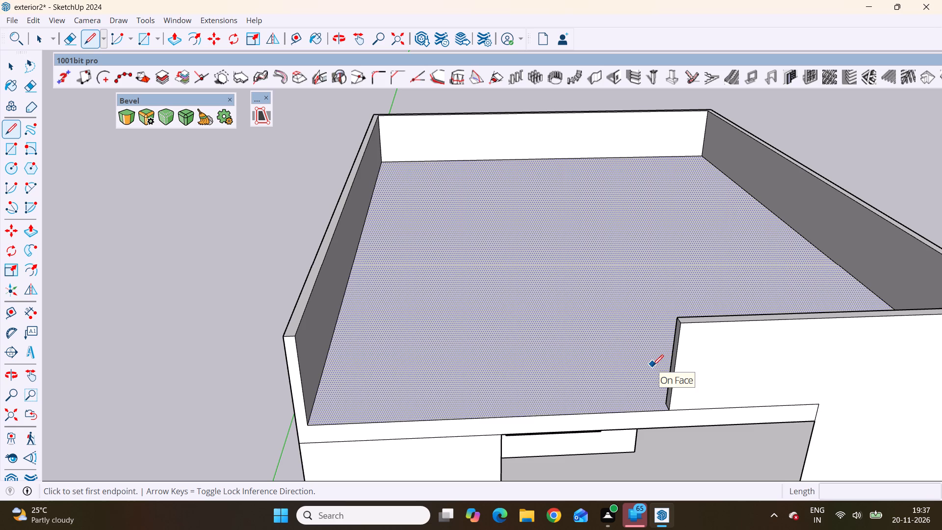
scroll(653, 366, down, 2)
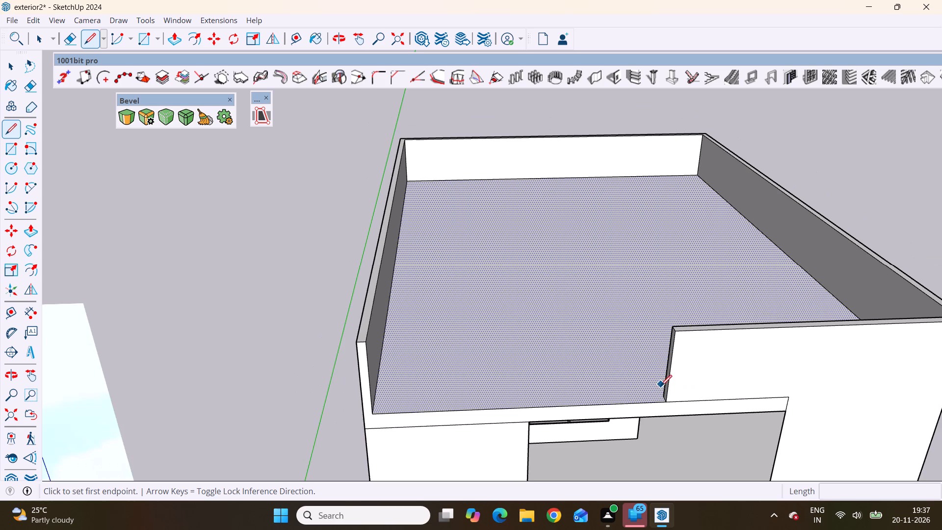
scroll(661, 401, up, 7)
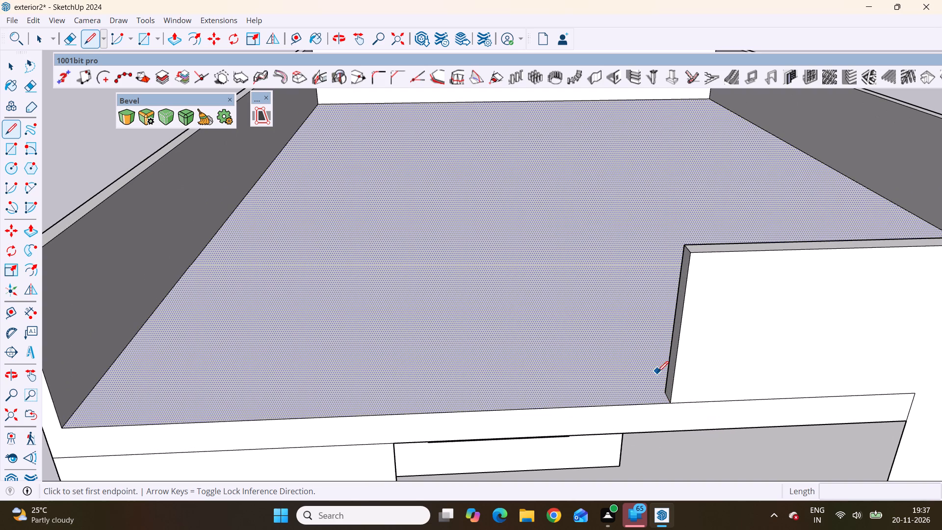
click(664, 393)
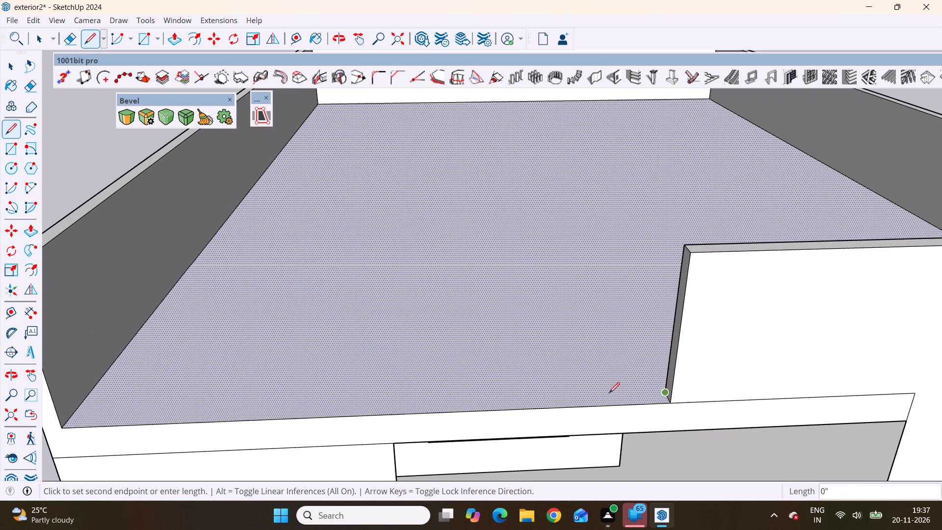
scroll(508, 378, down, 8)
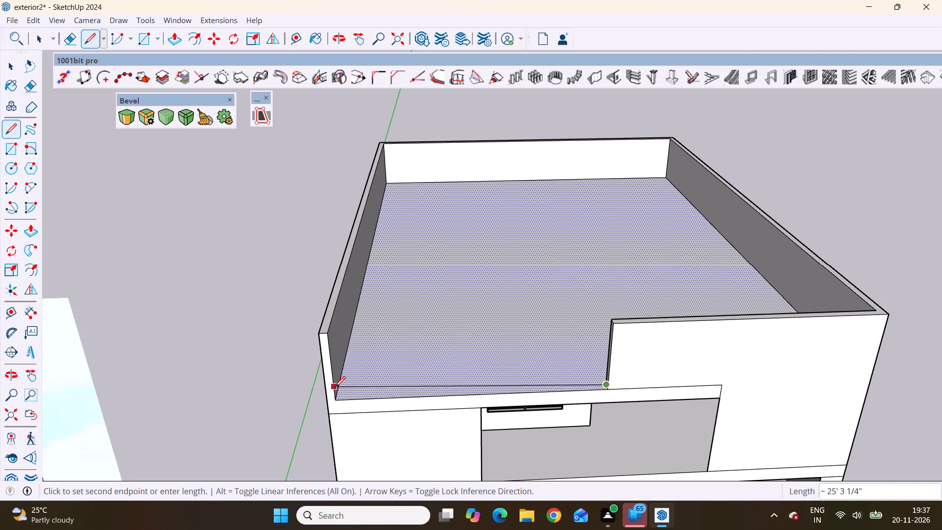
scroll(338, 395, up, 7)
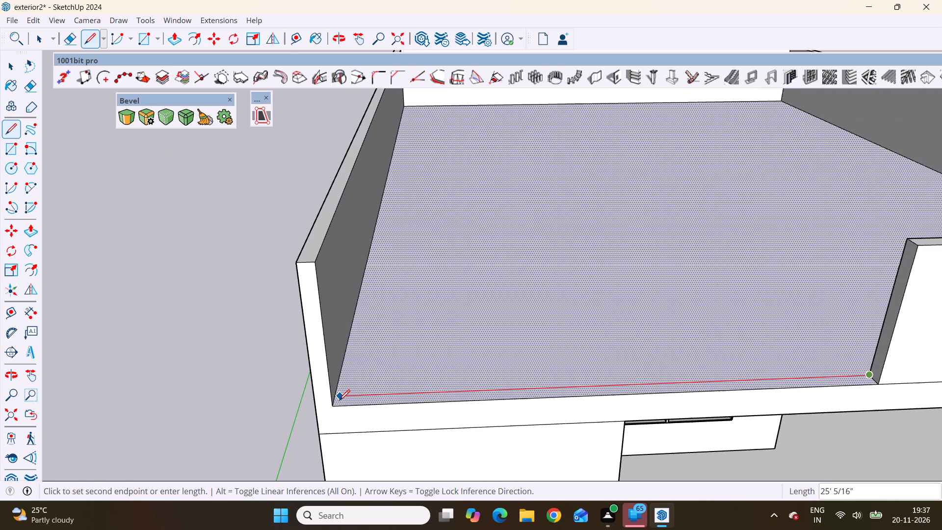
click(336, 400)
scroll(358, 344, down, 3)
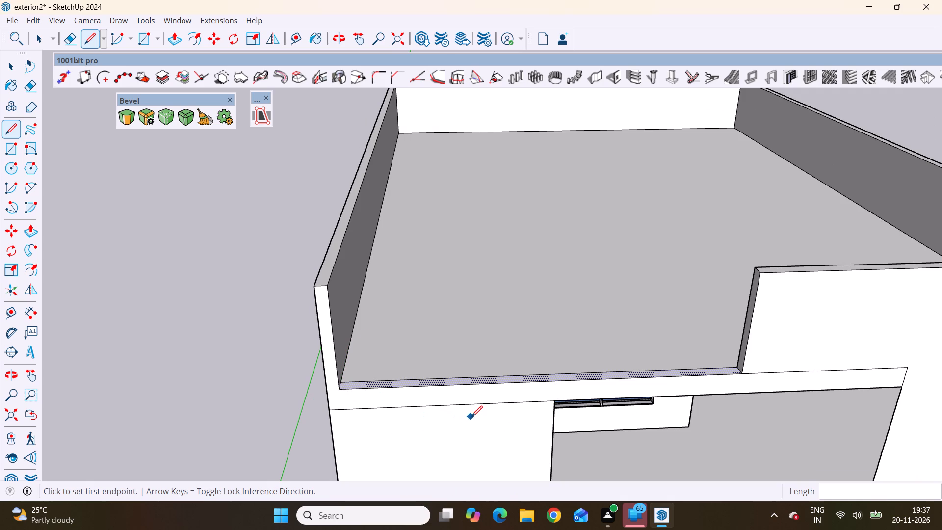
key(space)
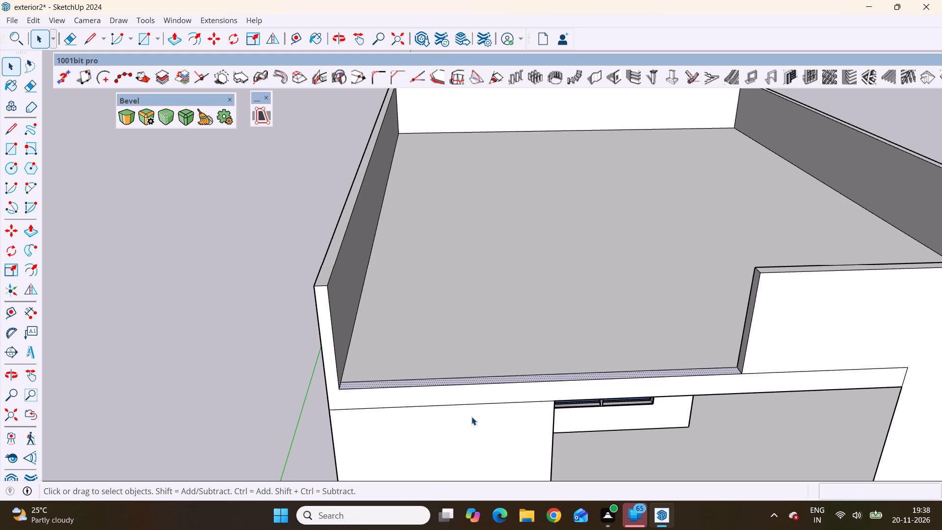
Draw a Type C MajRail railing, 36" high with 0" offsets, along the terrace's front strip, starting near the front wall end.
scroll(478, 446, down, 1)
middle_drag(460, 447, 478, 424)
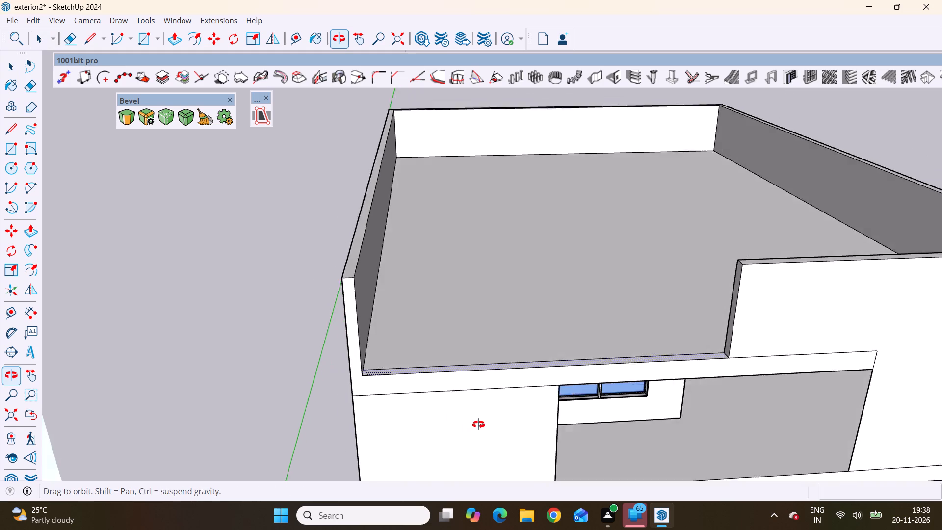
middle_drag(478, 424, 425, 427)
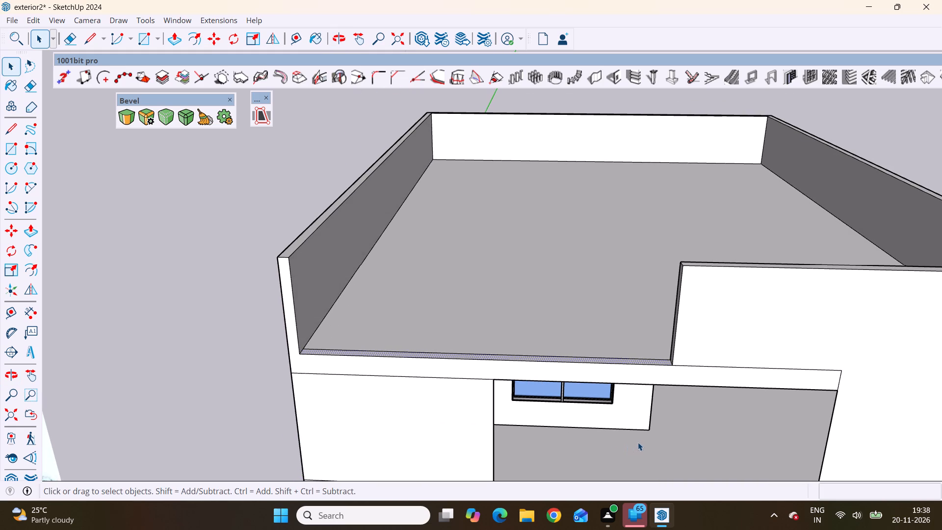
middle_drag(615, 430, 619, 477)
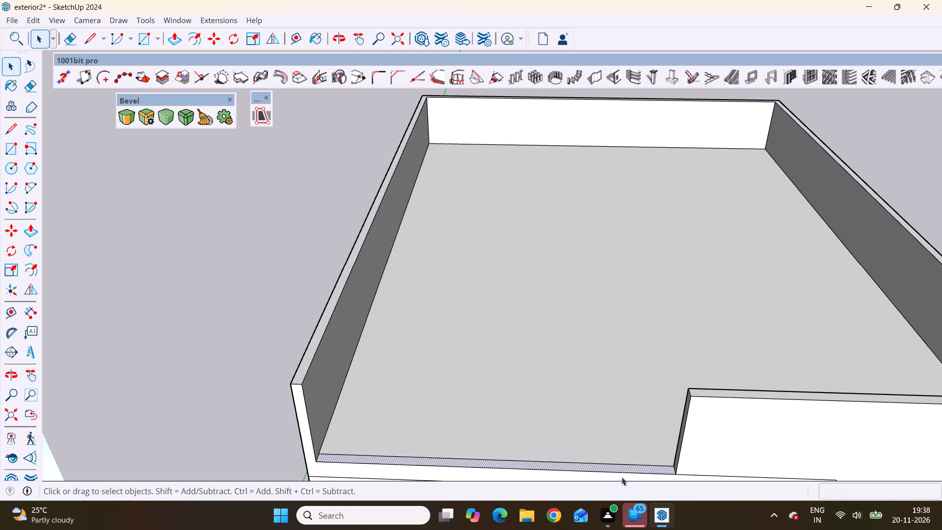
scroll(628, 414, down, 4)
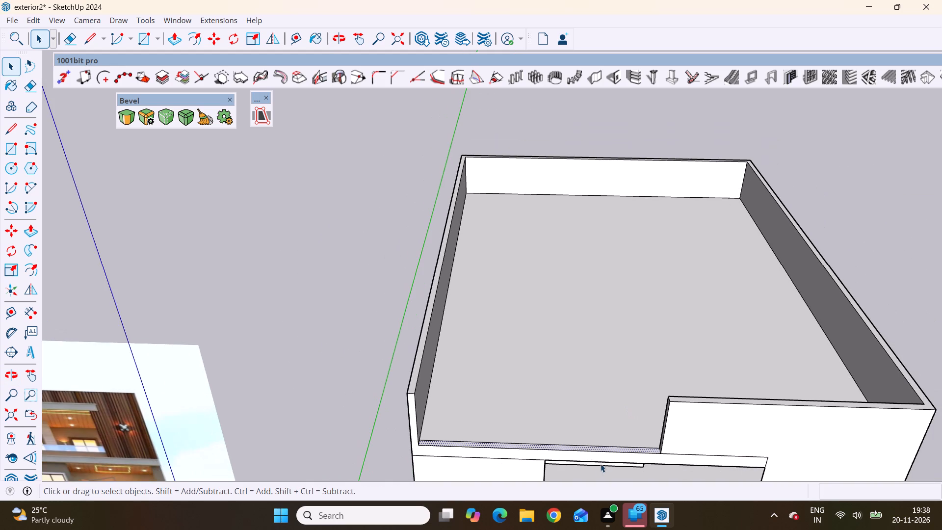
scroll(598, 468, up, 3)
scroll(595, 396, down, 5)
scroll(601, 460, up, 4)
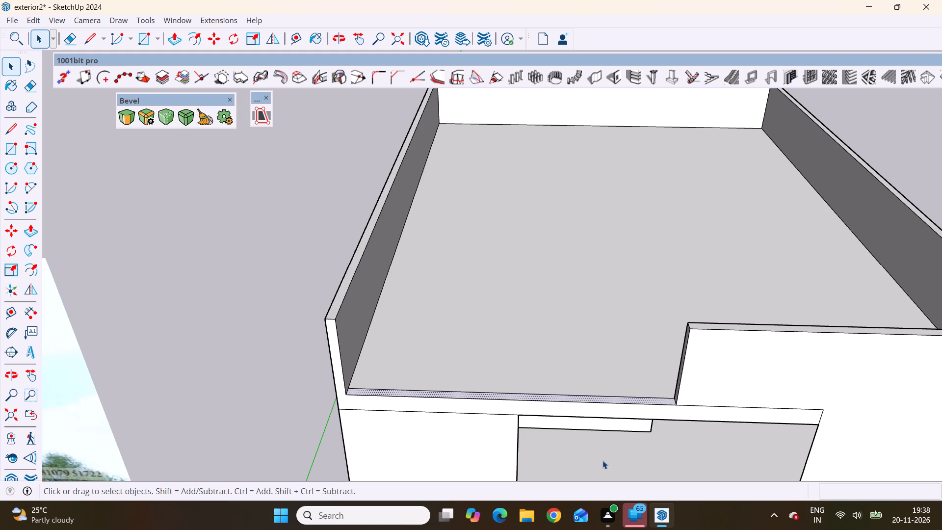
click(212, 21)
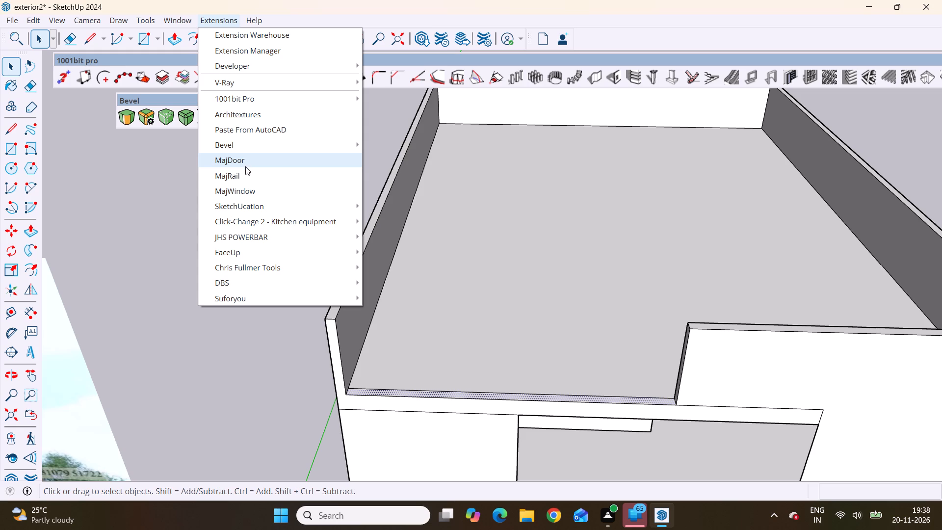
click(243, 174)
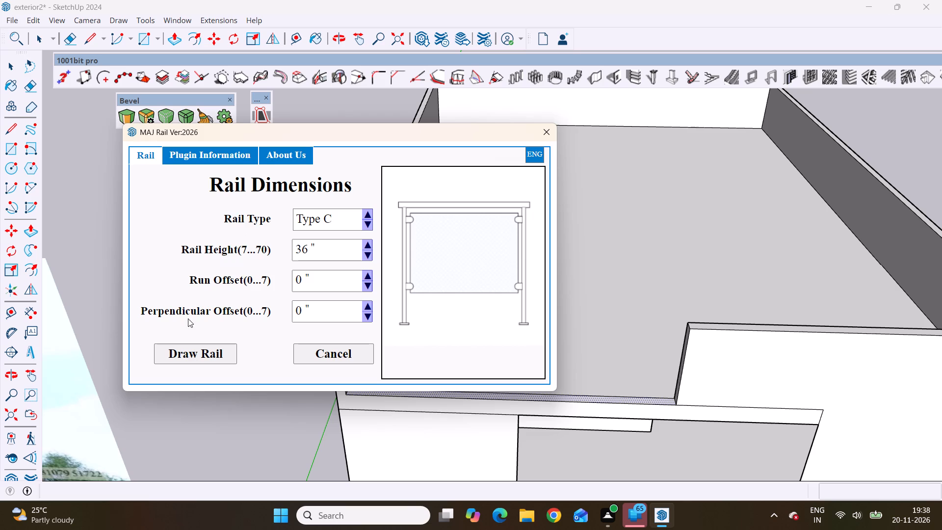
click(187, 355)
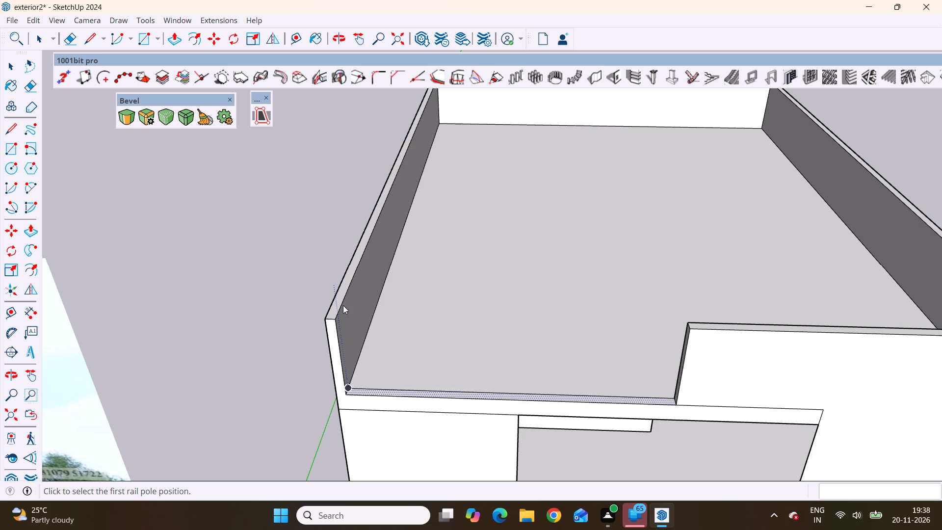
scroll(445, 330, down, 3)
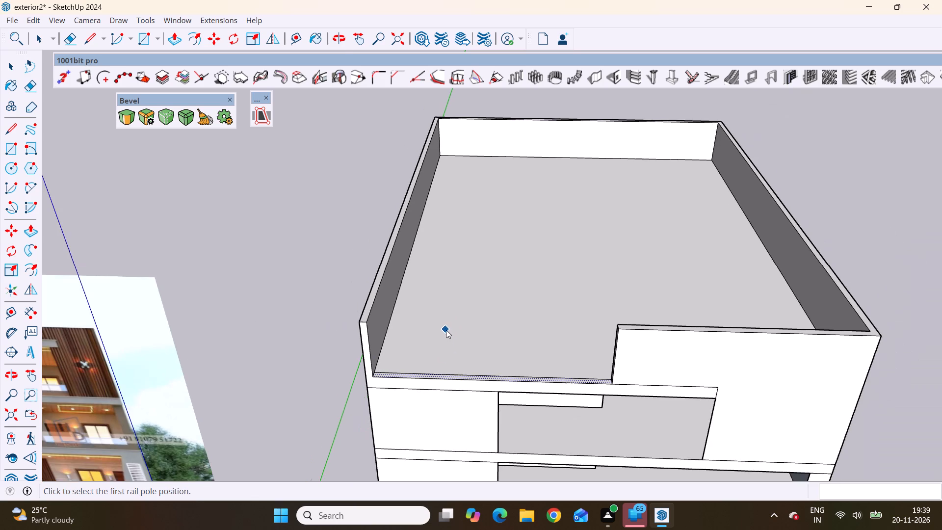
middle_drag(453, 347, 459, 367)
scroll(457, 299, down, 4)
middle_drag(477, 388, 477, 412)
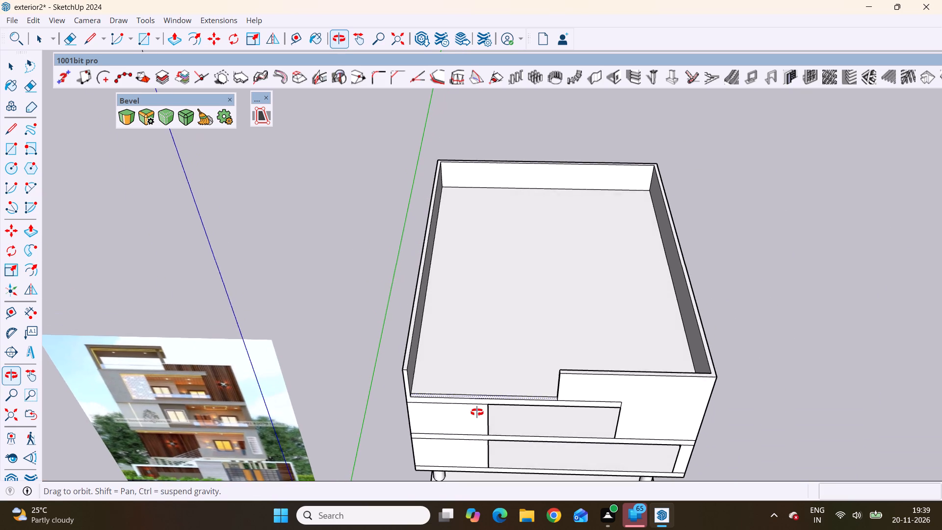
middle_drag(477, 412, 477, 417)
scroll(452, 420, up, 2)
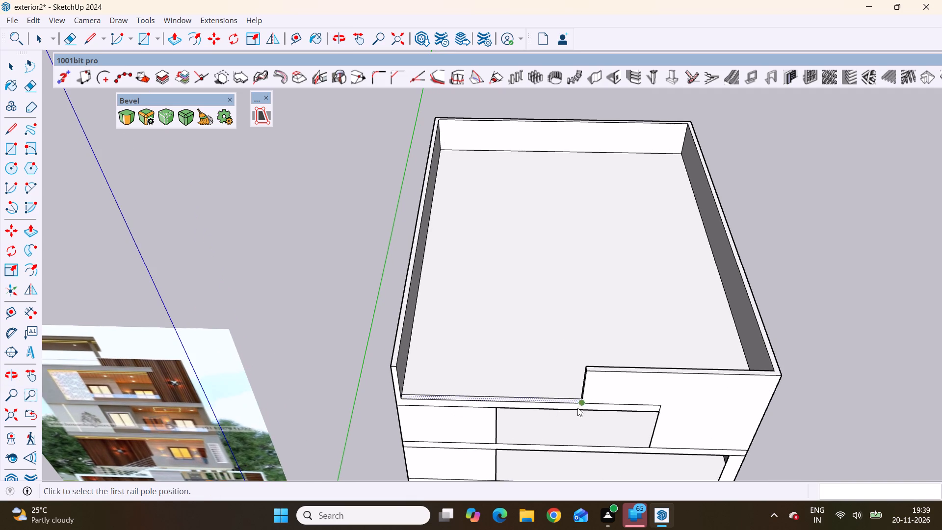
middle_drag(567, 427, 565, 445)
scroll(560, 433, up, 11)
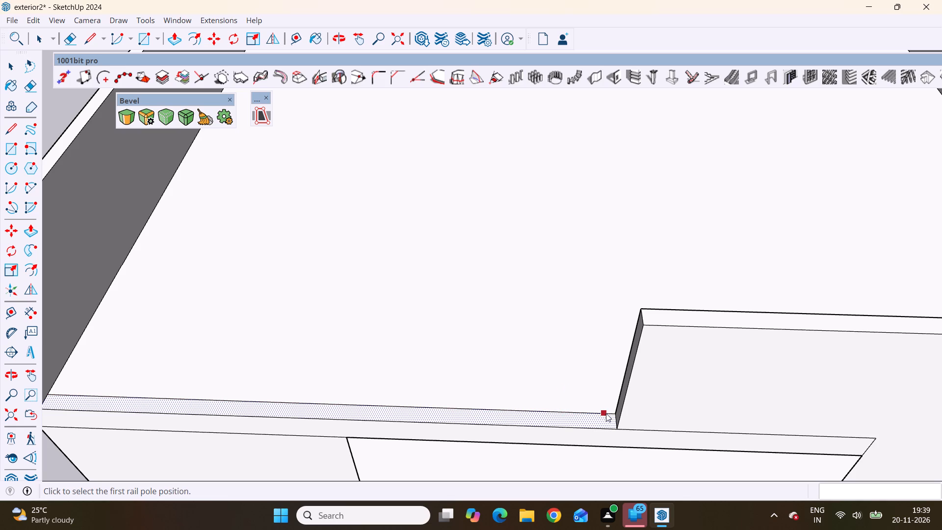
scroll(602, 415, up, 7)
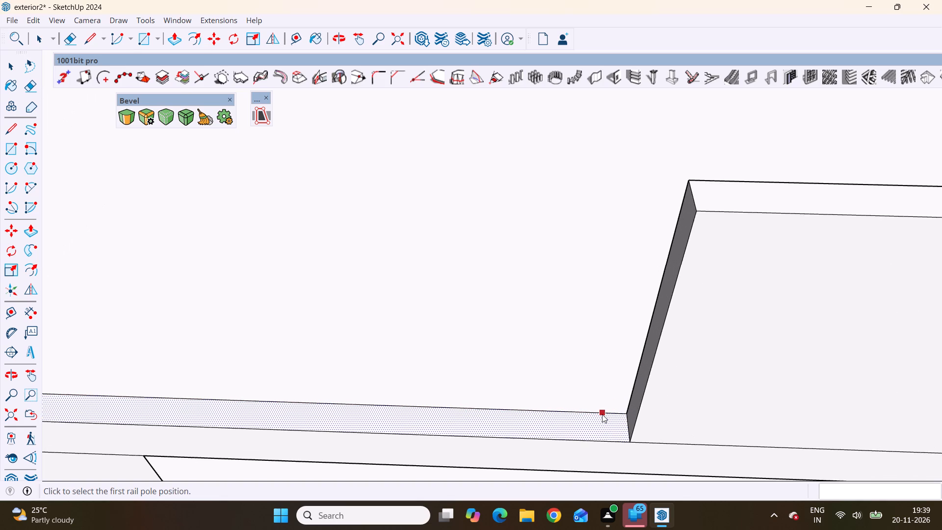
scroll(602, 414, up, 1)
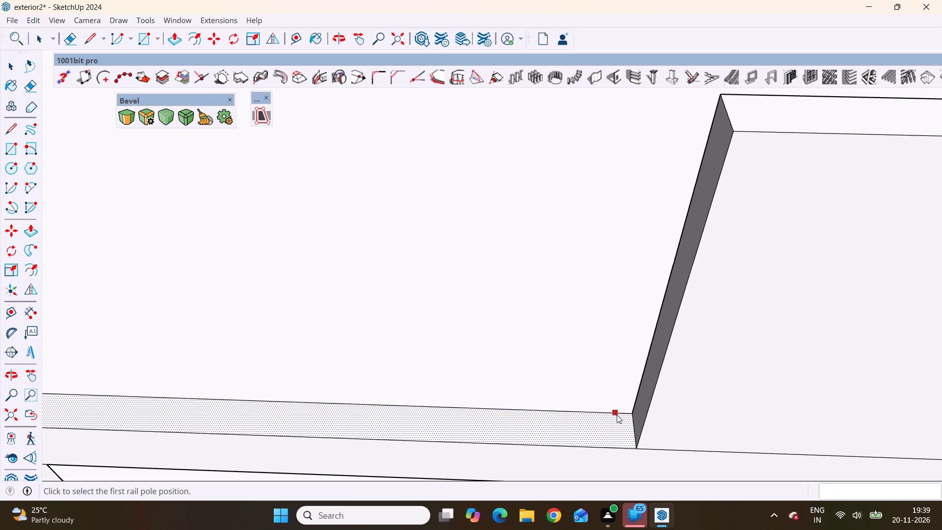
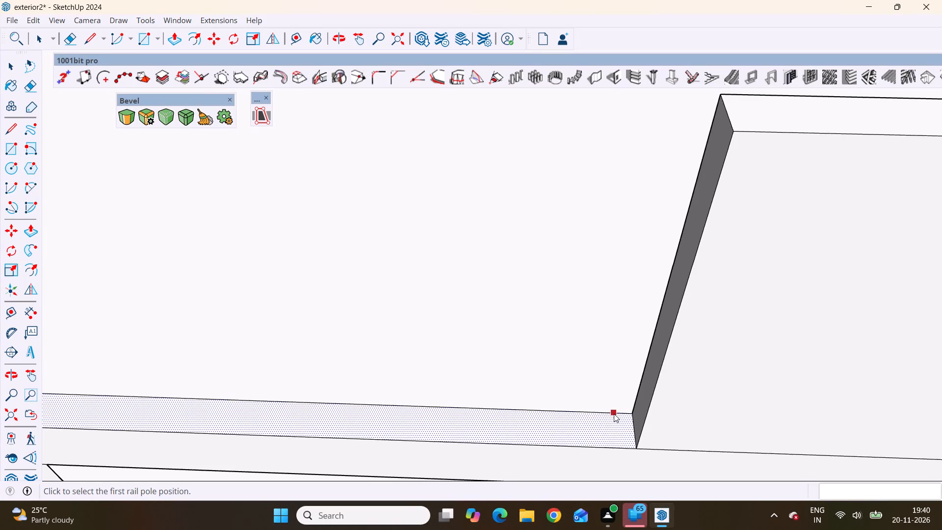
Create a railing about 24' 9" long between two end poles along the roof terrace's open front edge, from the taller front wall to the side parapet.
click(616, 414)
scroll(527, 404, down, 6)
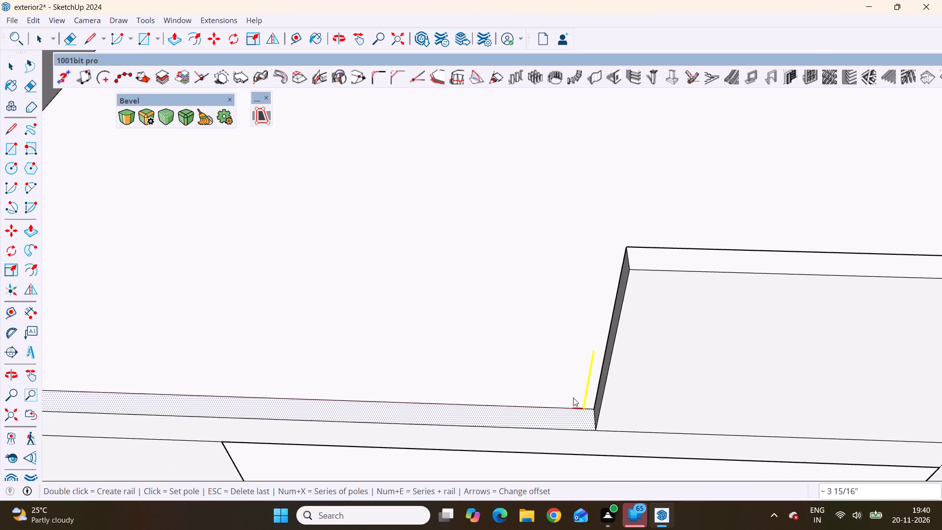
scroll(573, 397, down, 13)
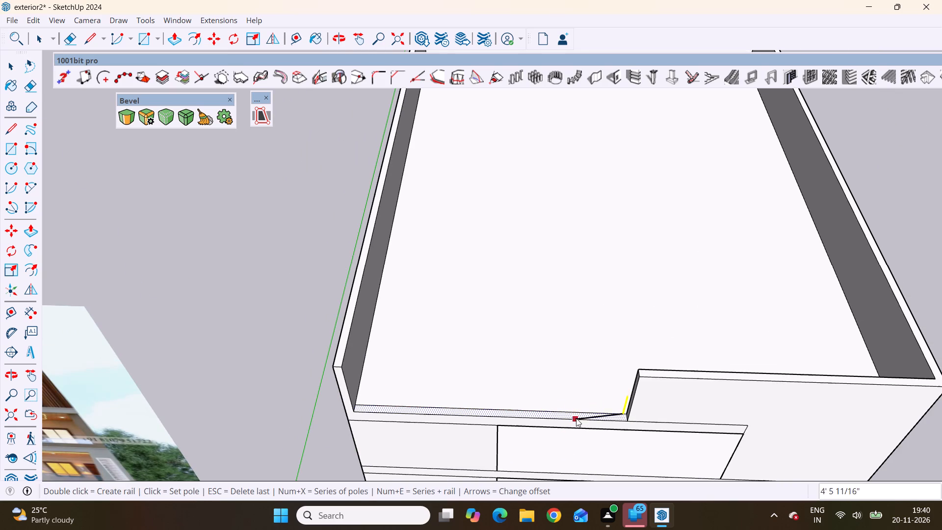
scroll(576, 418, down, 8)
scroll(574, 418, up, 8)
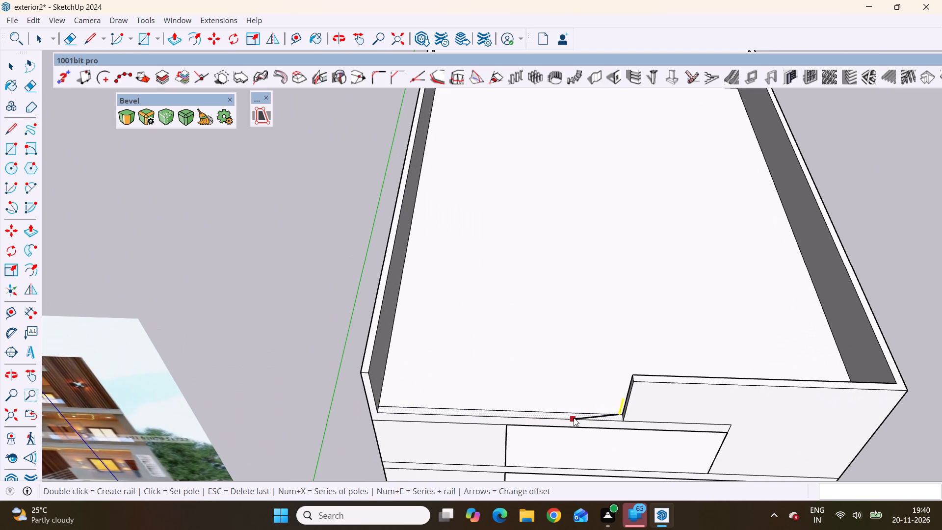
scroll(383, 413, up, 9)
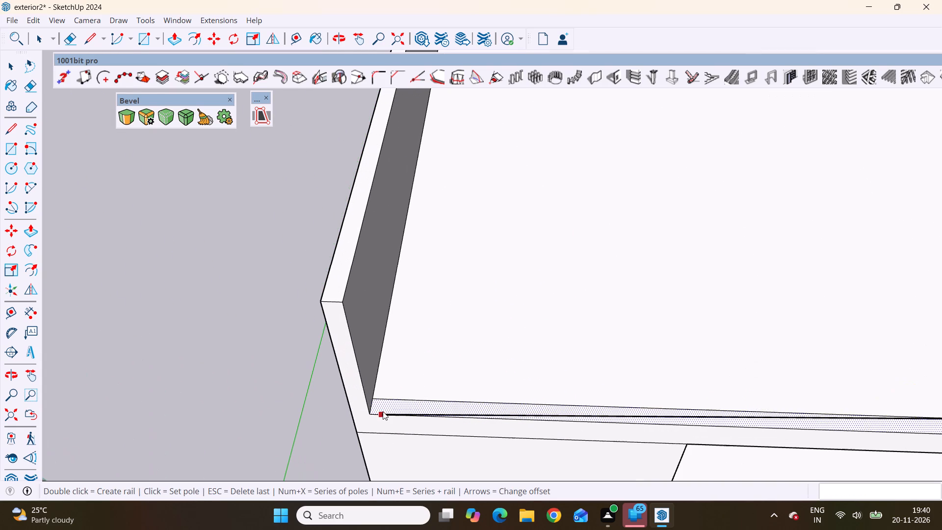
scroll(372, 404, up, 2)
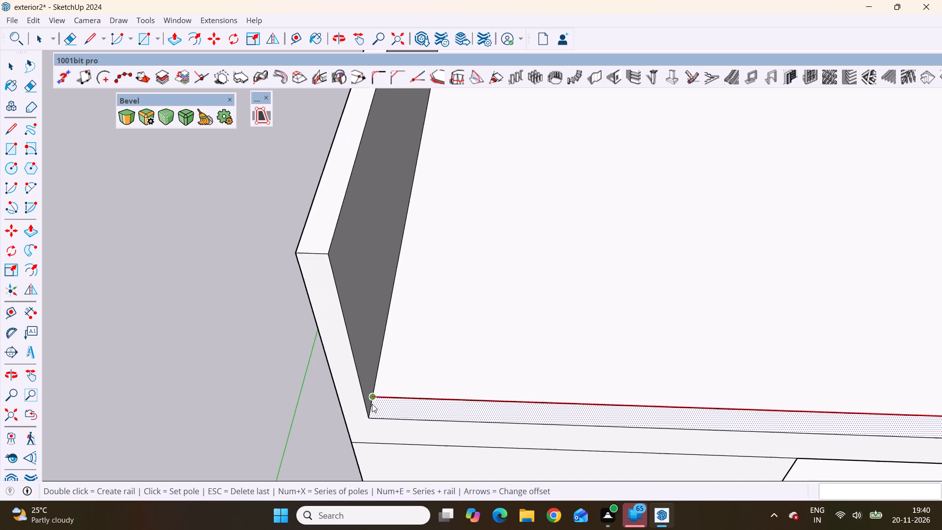
scroll(372, 404, up, 9)
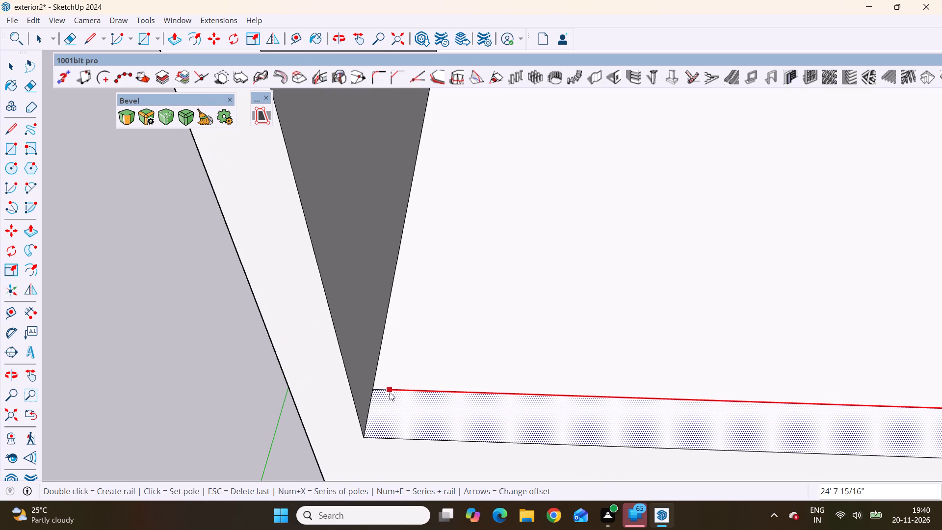
click(386, 390)
double_click(386, 390)
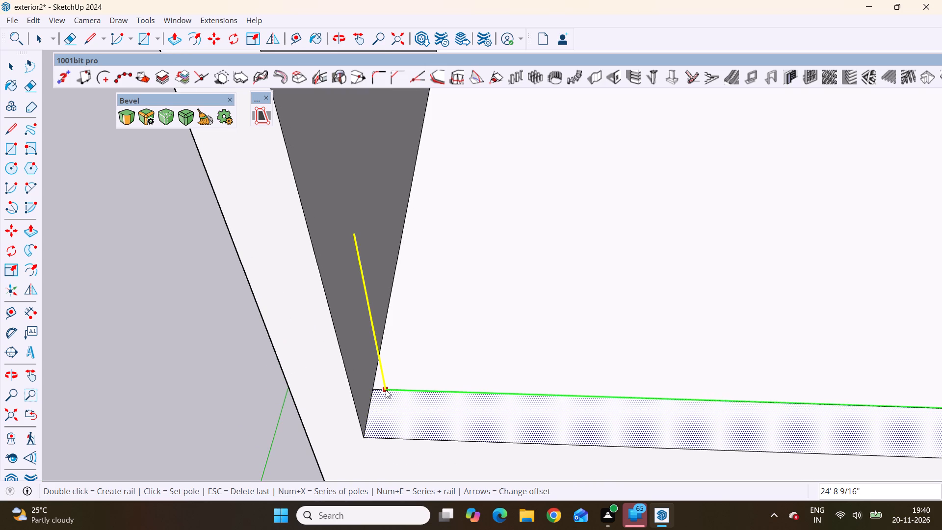
scroll(385, 388, down, 17)
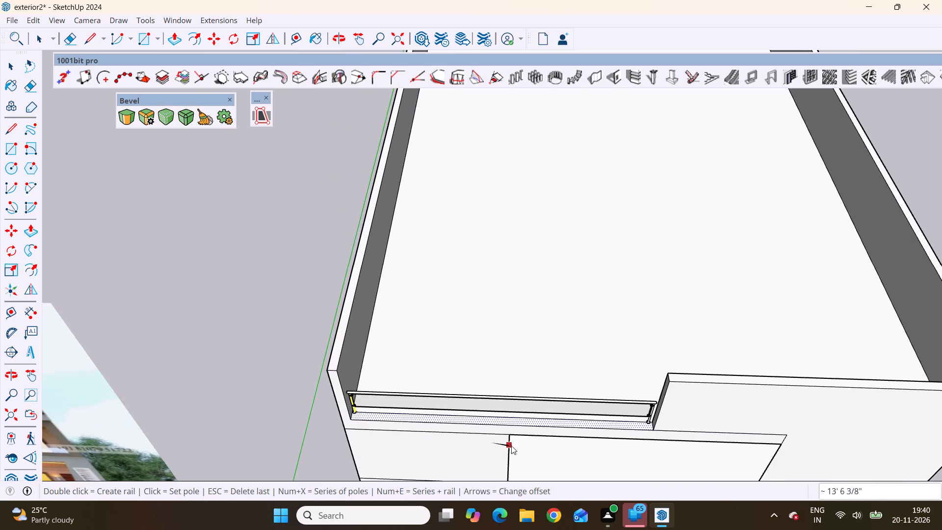
scroll(512, 432, up, 1)
middle_drag(512, 424, 508, 343)
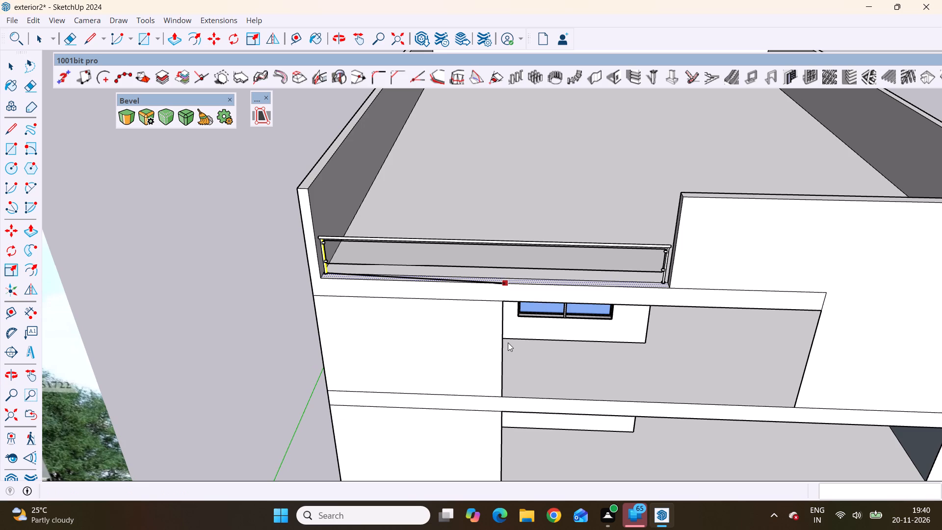
scroll(497, 353, down, 5)
middle_drag(514, 457, 517, 412)
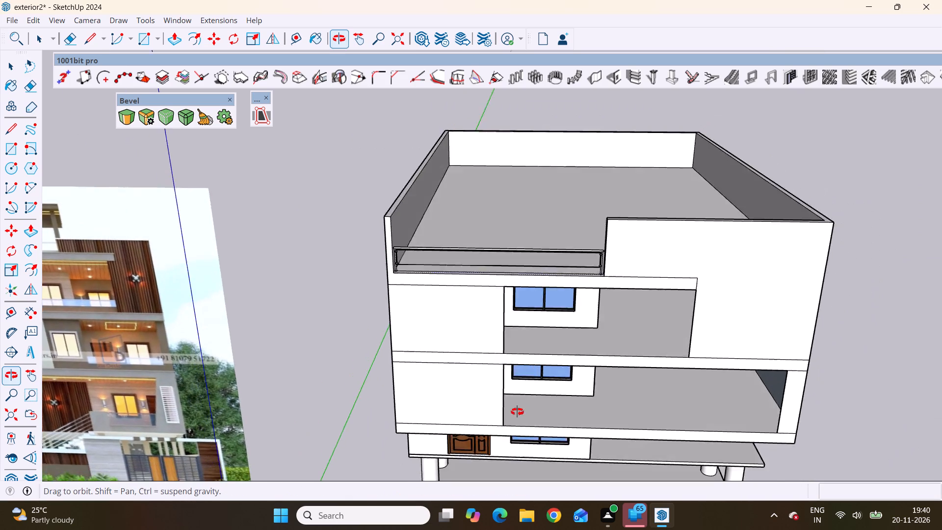
middle_drag(517, 412, 522, 386)
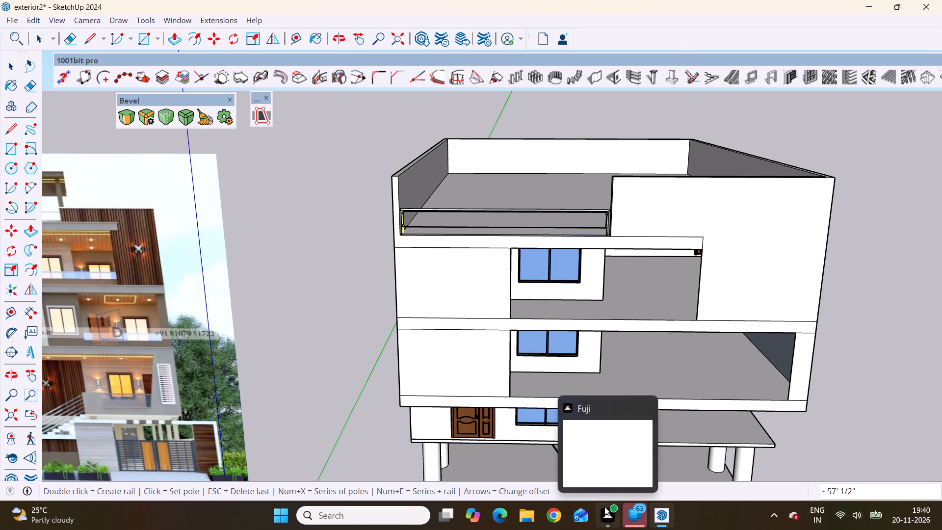
key(space)
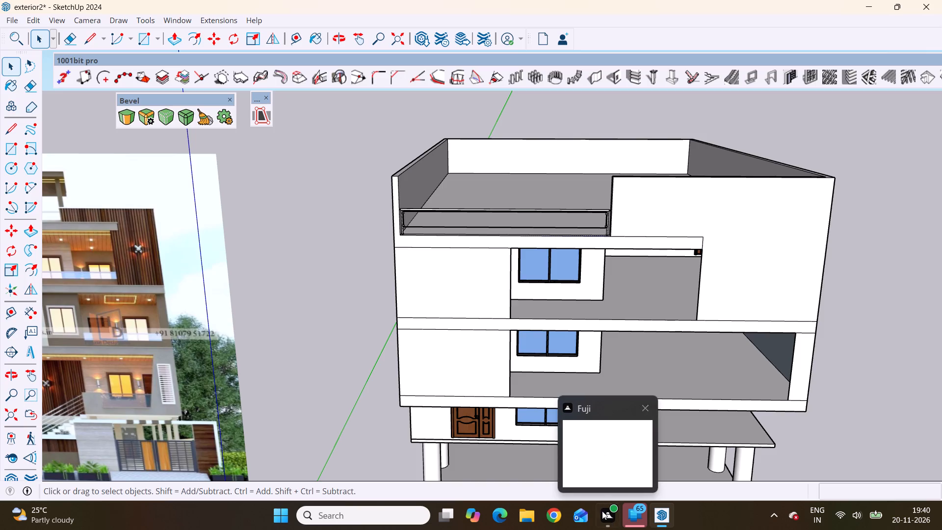
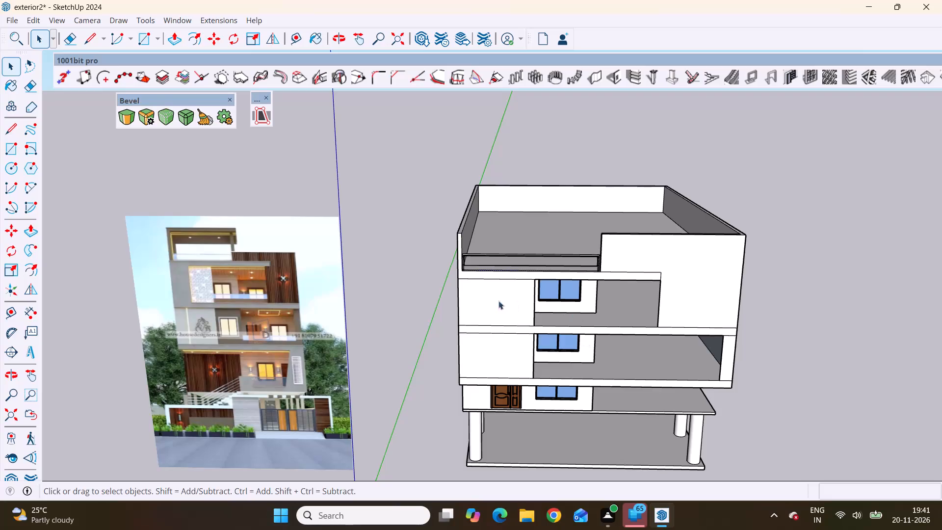
Undo the railing just created along the roof terrace's open front edge.
scroll(360, 272, down, 7)
middle_drag(501, 333, 539, 326)
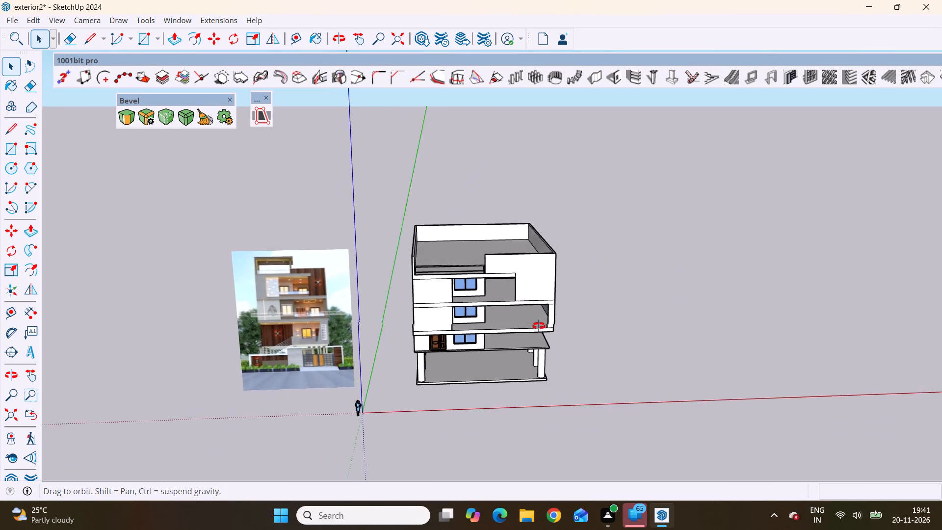
middle_drag(539, 326, 559, 295)
scroll(466, 246, up, 3)
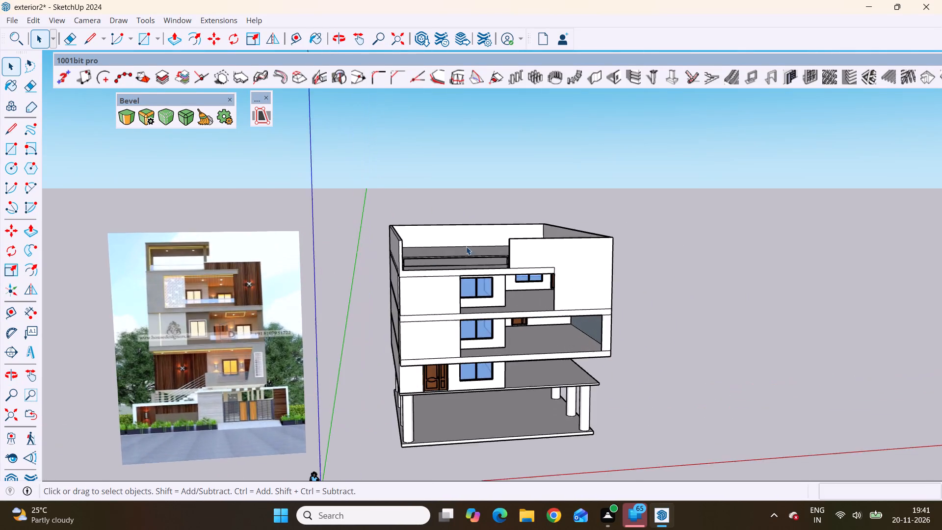
scroll(466, 246, up, 7)
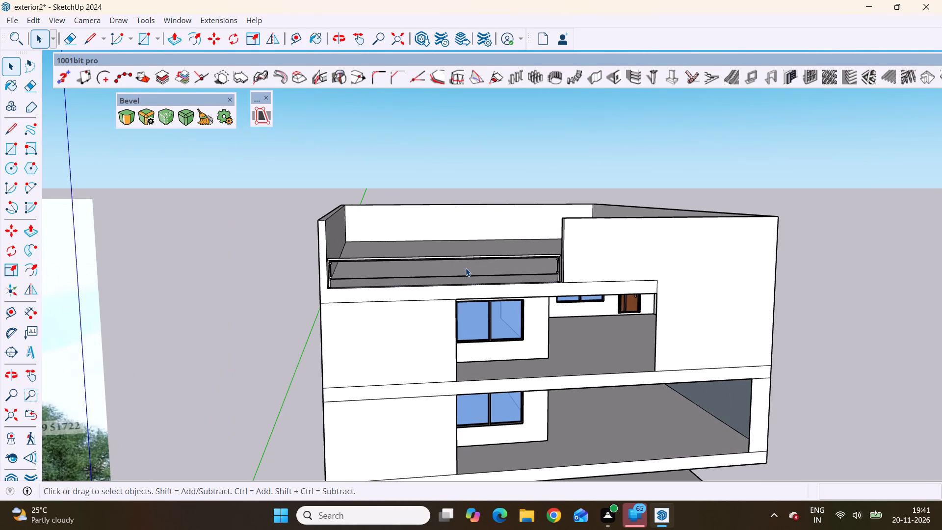
key(ctrl+z)
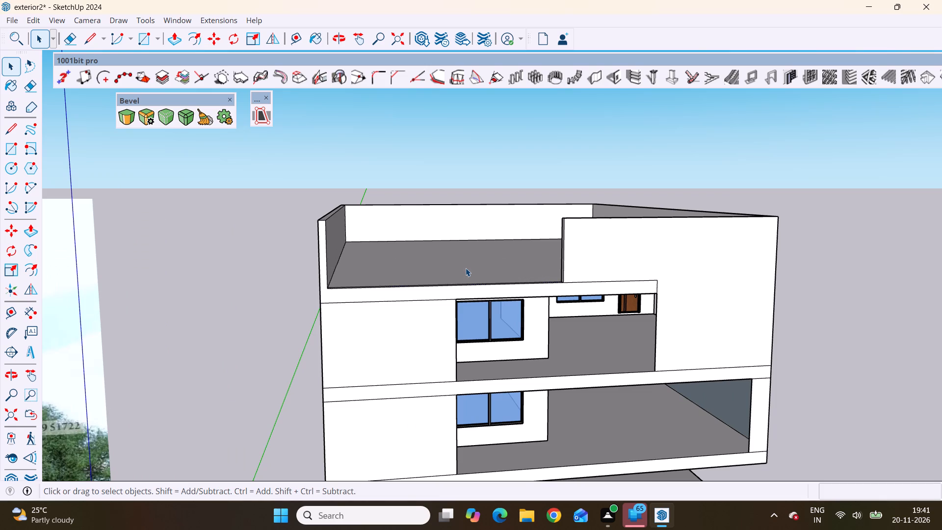
Start a 36" high Type C MajRail railing with zero offsets, placing its first pole on the terrace's front edge close to the taller front wall.
scroll(497, 278, down, 3)
middle_drag(503, 279, 492, 388)
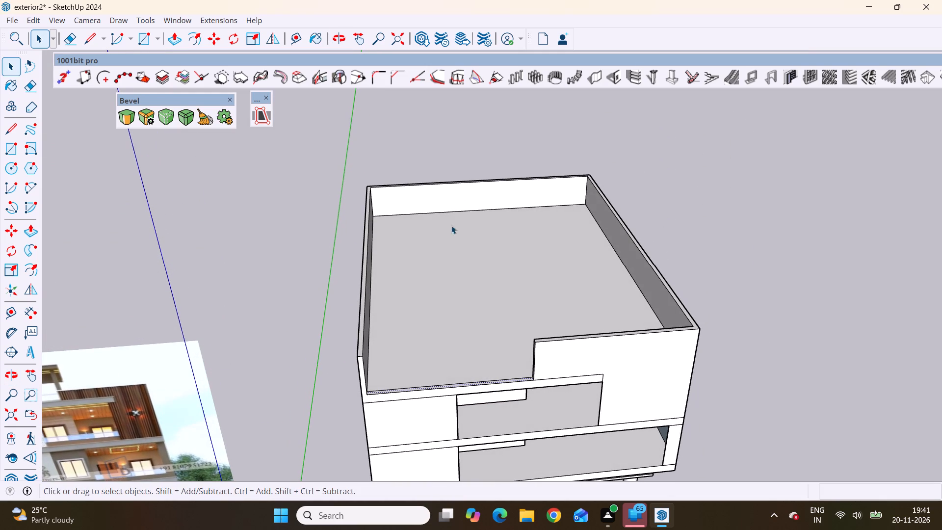
click(200, 18)
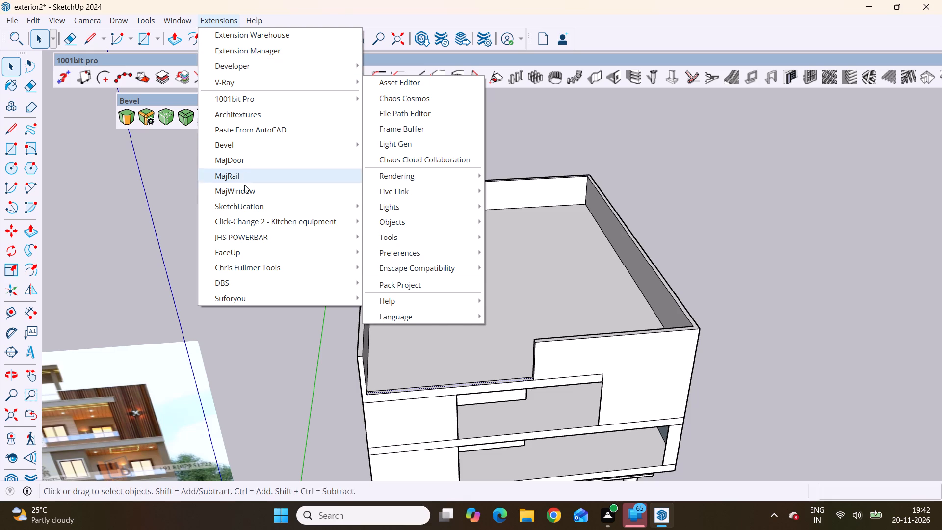
click(237, 174)
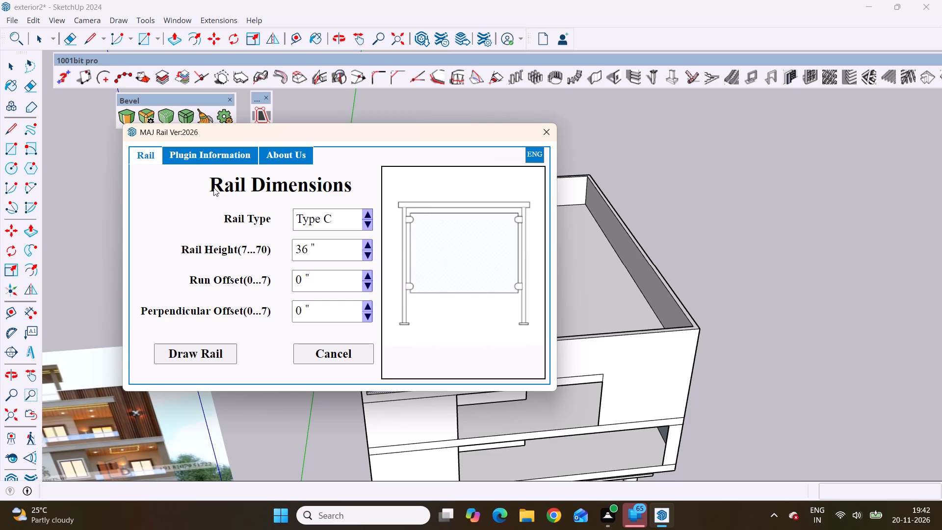
click(211, 361)
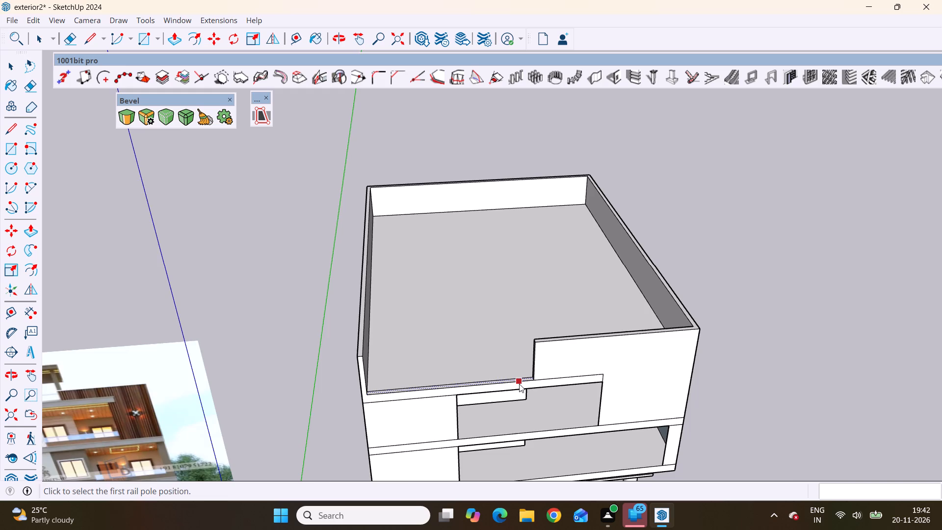
scroll(519, 384, up, 16)
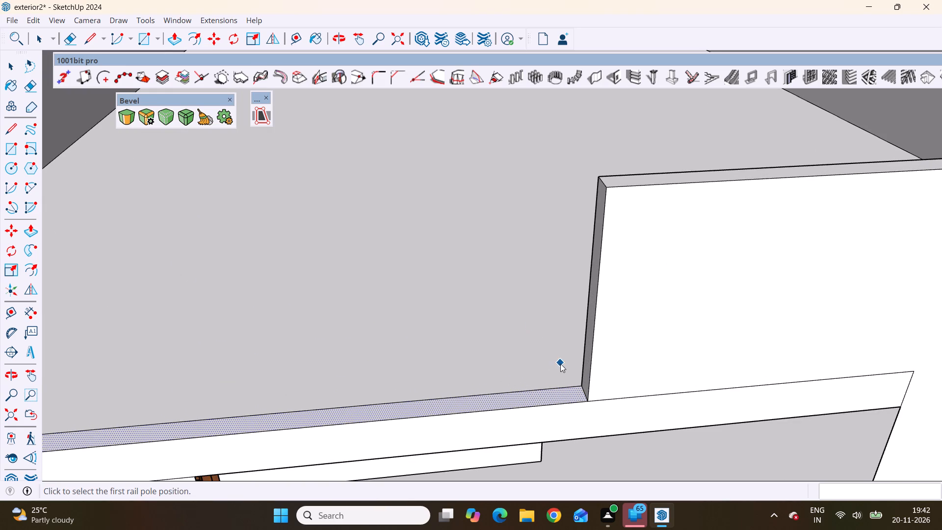
scroll(576, 387, up, 9)
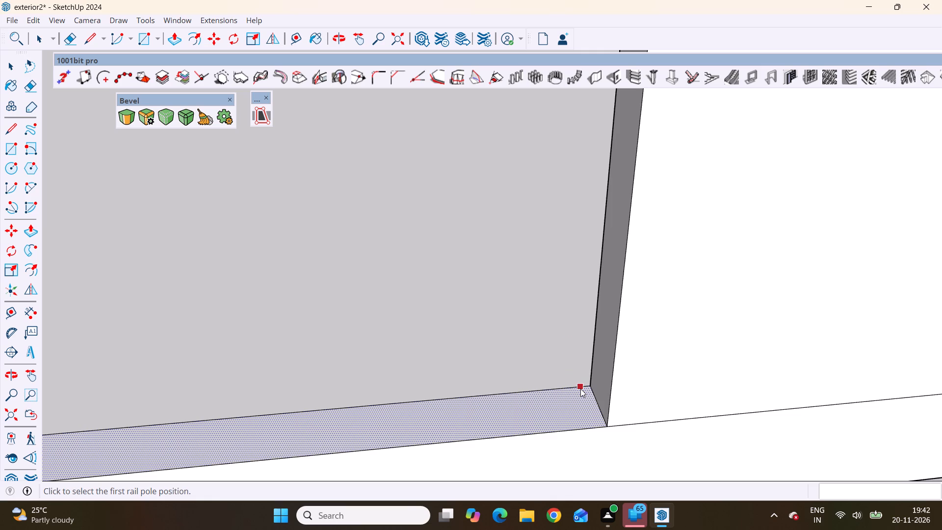
scroll(580, 389, up, 12)
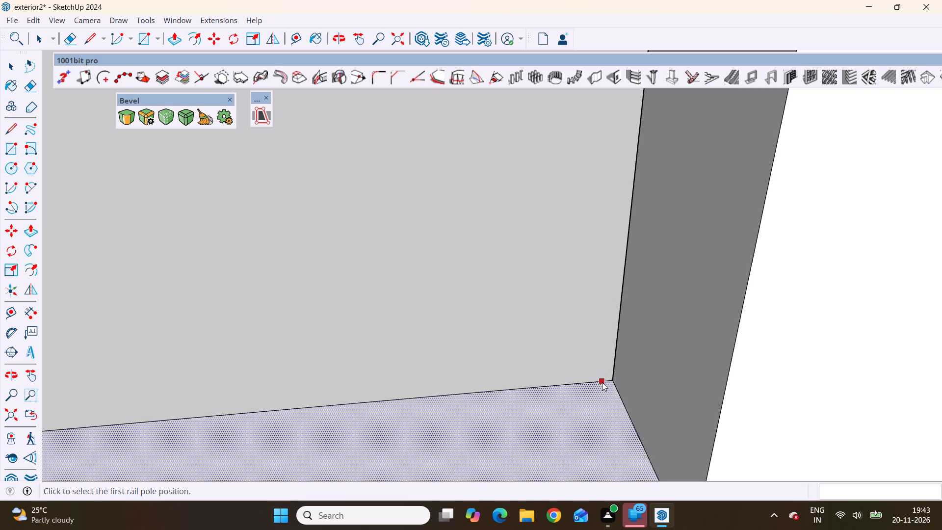
scroll(602, 382, up, 1)
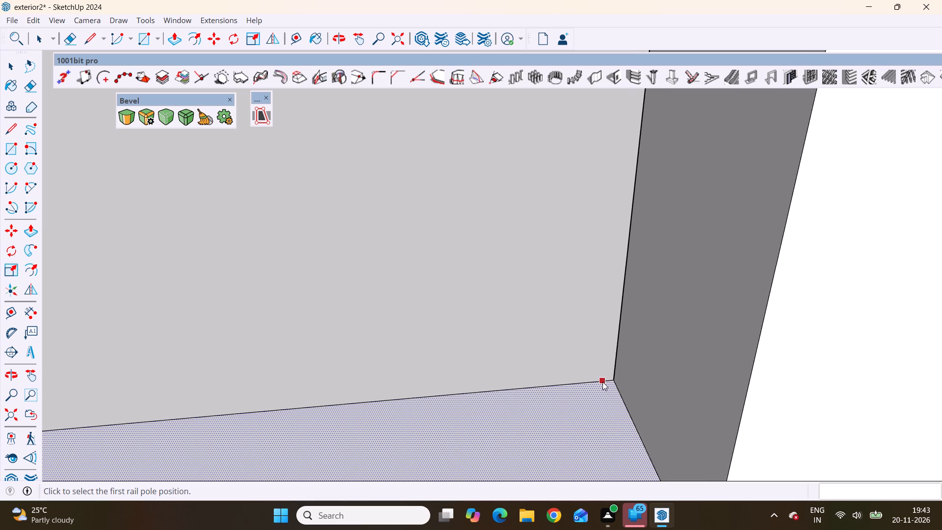
scroll(602, 382, up, 15)
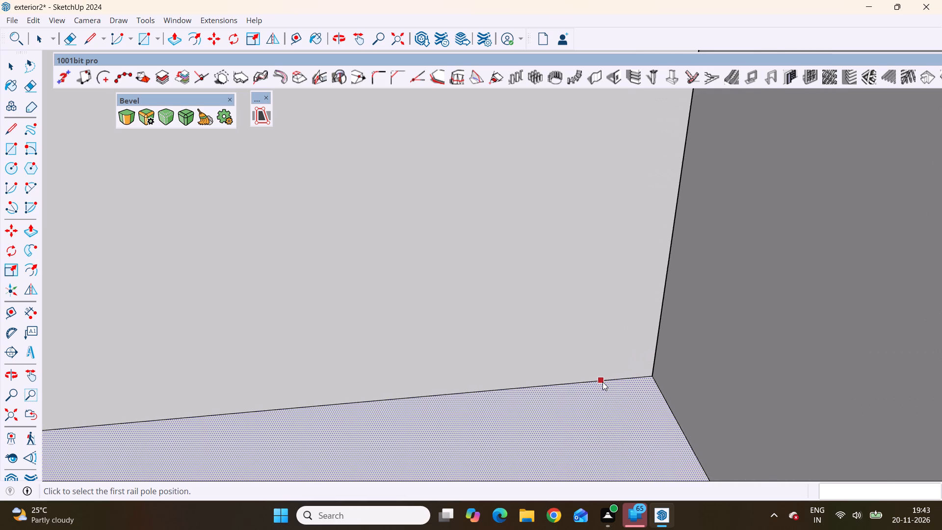
scroll(602, 382, up, 15)
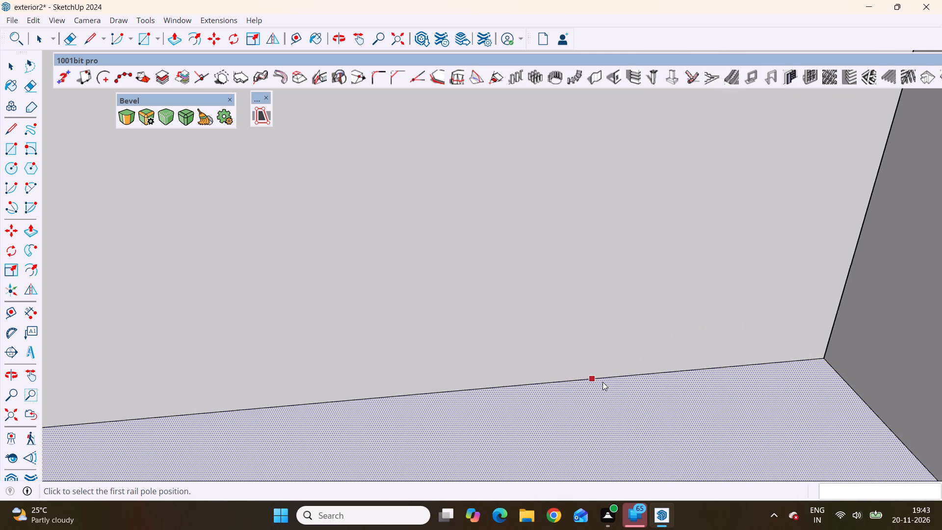
click(759, 363)
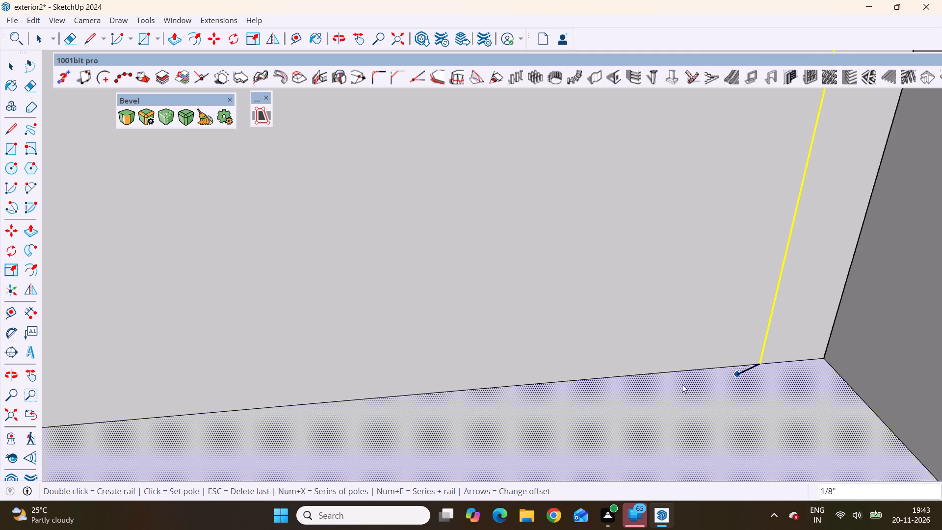
Run the railing about 25' 2" along the terrace's front edge to an end pole close to the side parapet and create it.
scroll(681, 375, down, 20)
scroll(681, 375, down, 4)
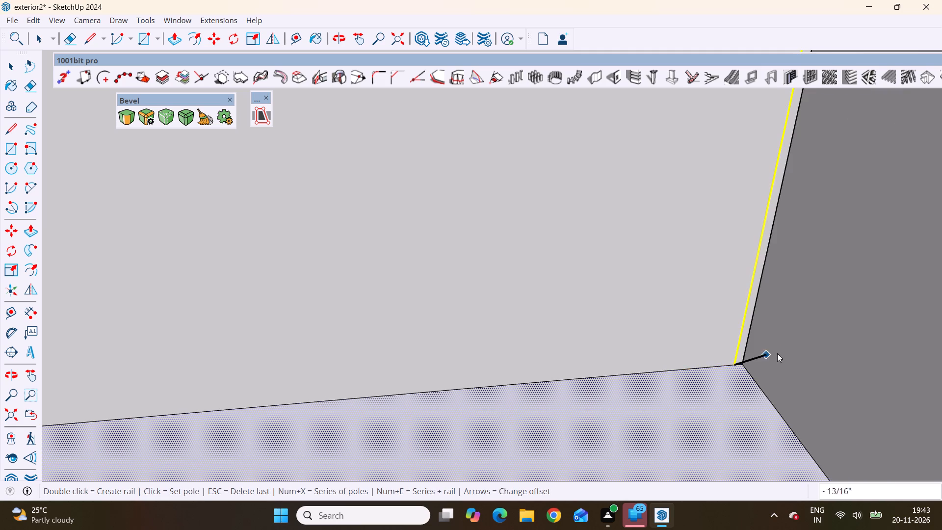
scroll(777, 353, down, 17)
scroll(782, 343, down, 8)
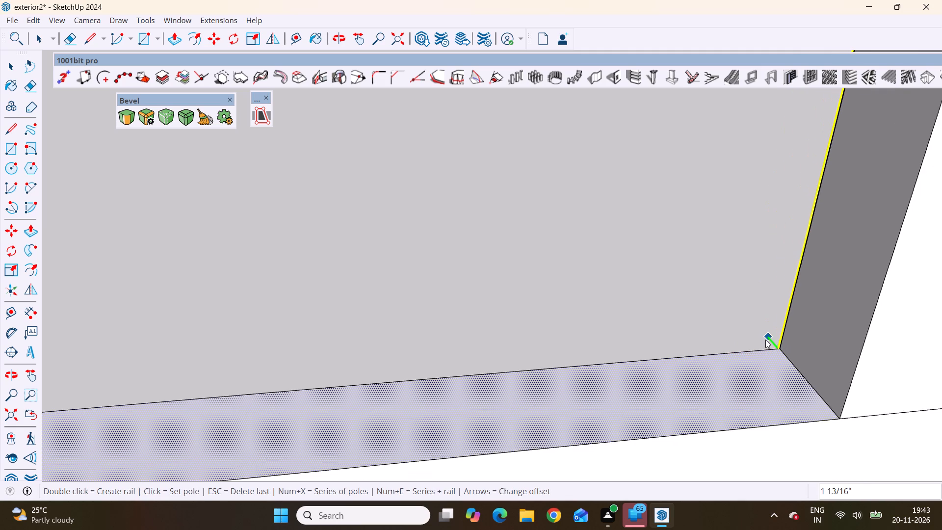
scroll(611, 328, down, 8)
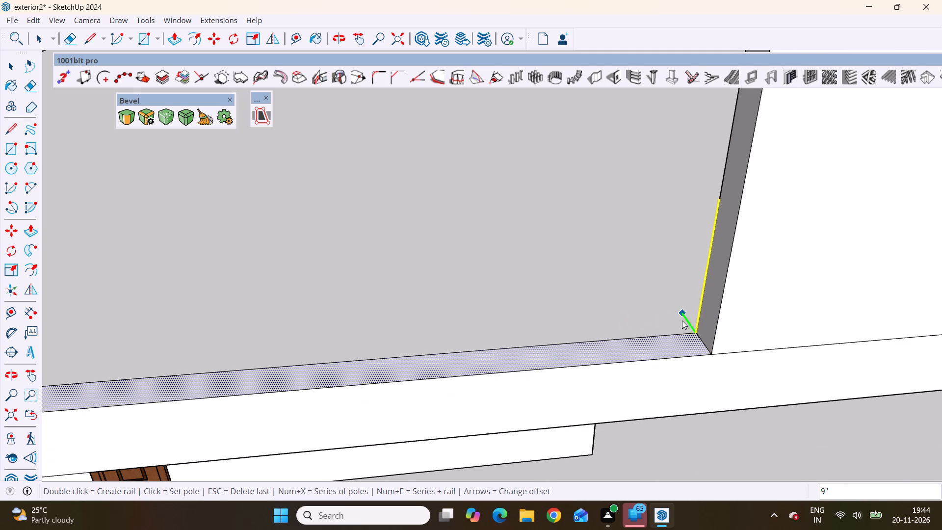
scroll(684, 320, down, 7)
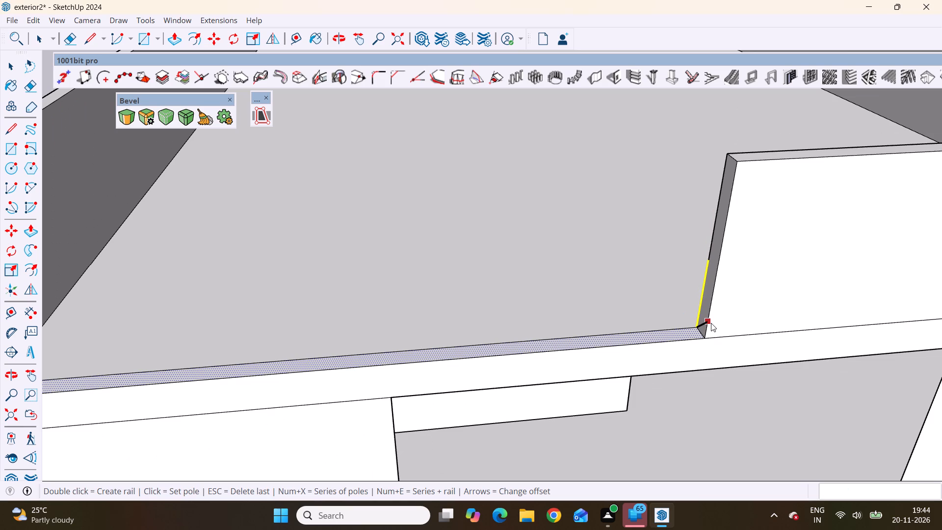
scroll(737, 329, down, 4)
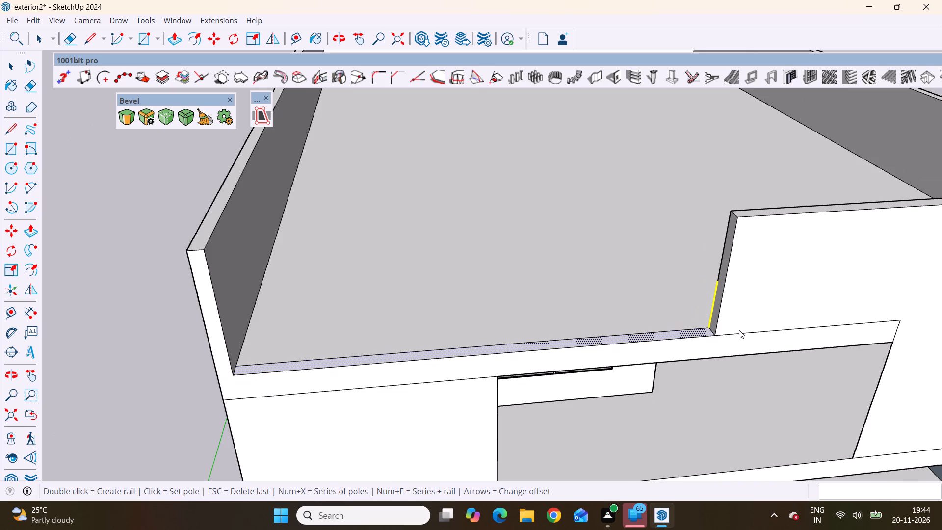
scroll(745, 330, down, 2)
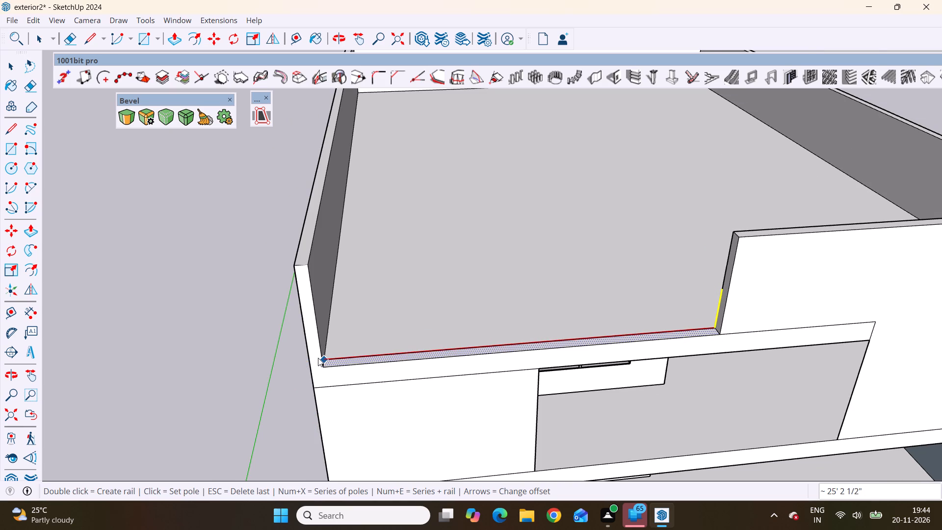
scroll(318, 358, up, 5)
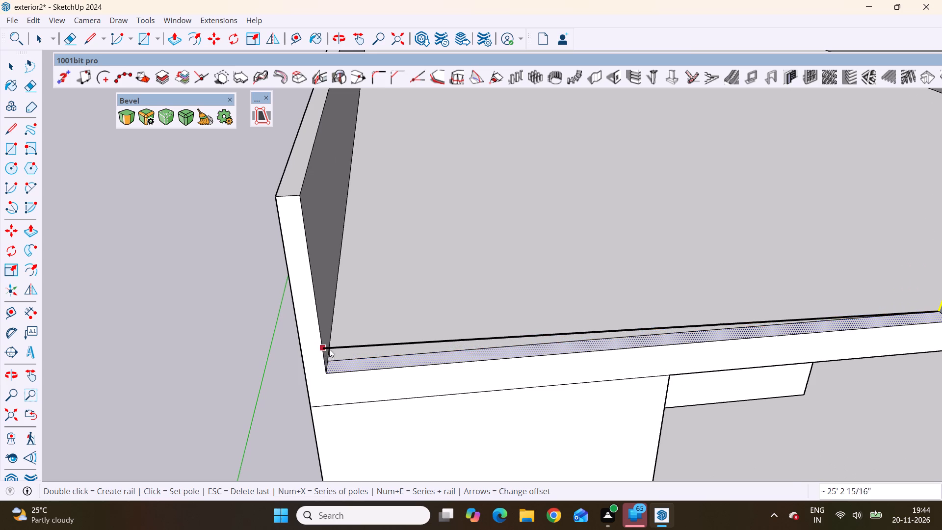
scroll(342, 361, up, 16)
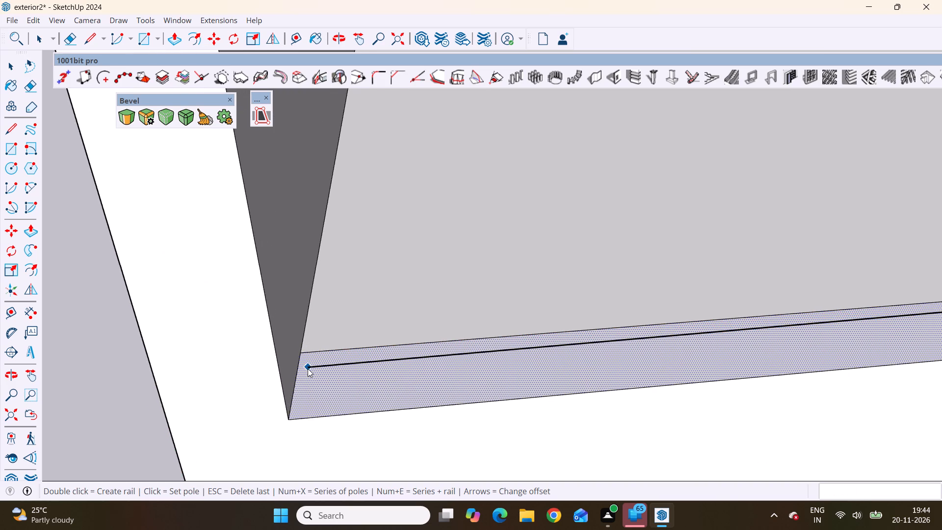
scroll(308, 369, up, 10)
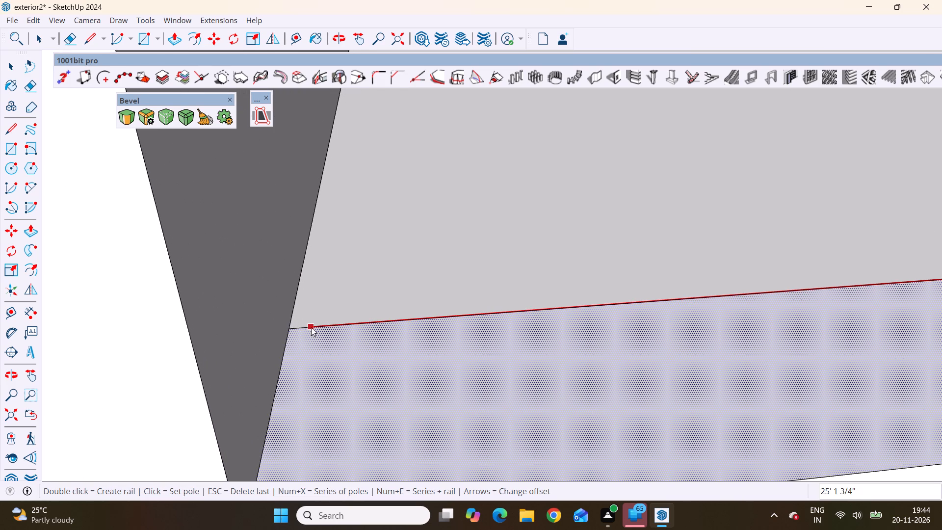
click(300, 327)
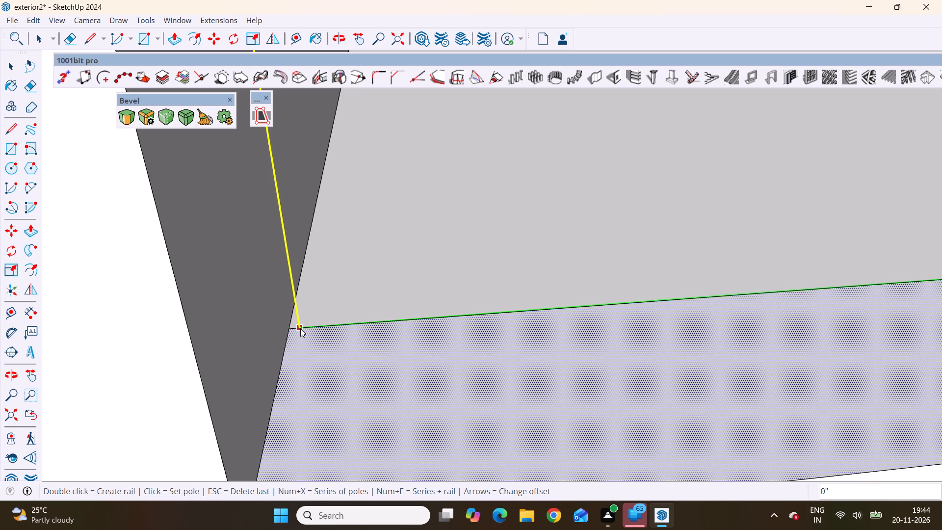
click(300, 327)
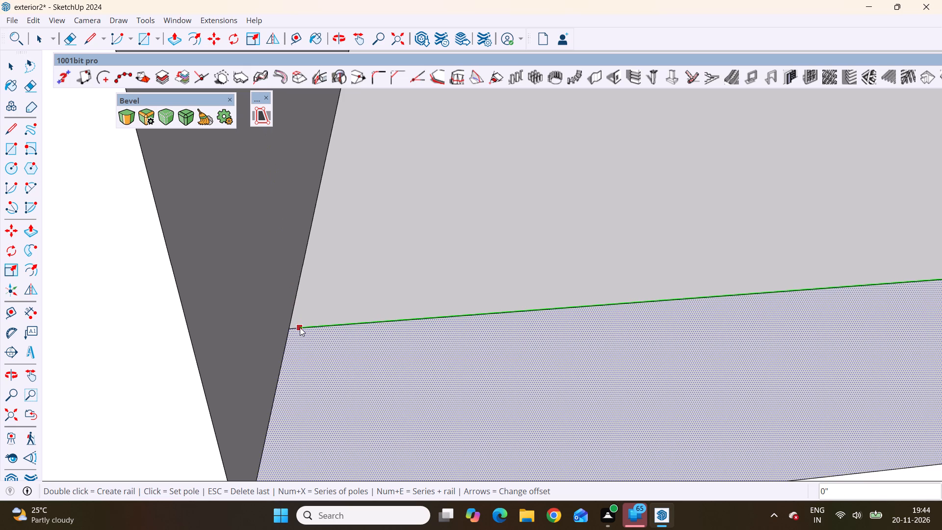
double_click(299, 326)
scroll(304, 340, down, 14)
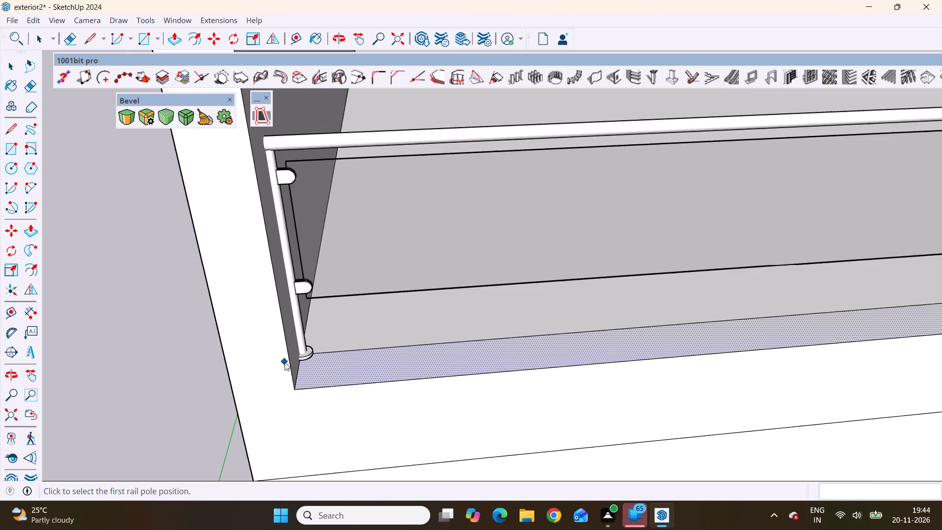
scroll(285, 362, down, 14)
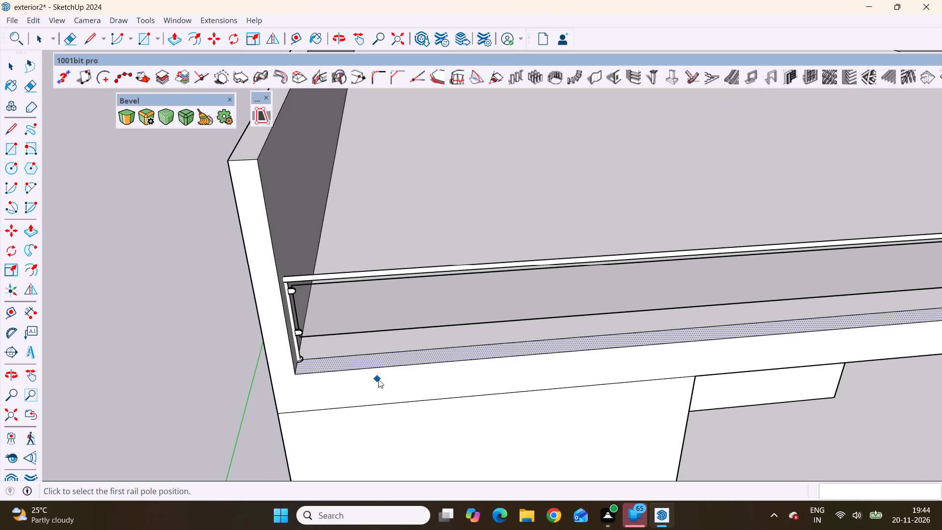
scroll(372, 375, up, 1)
scroll(300, 351, down, 6)
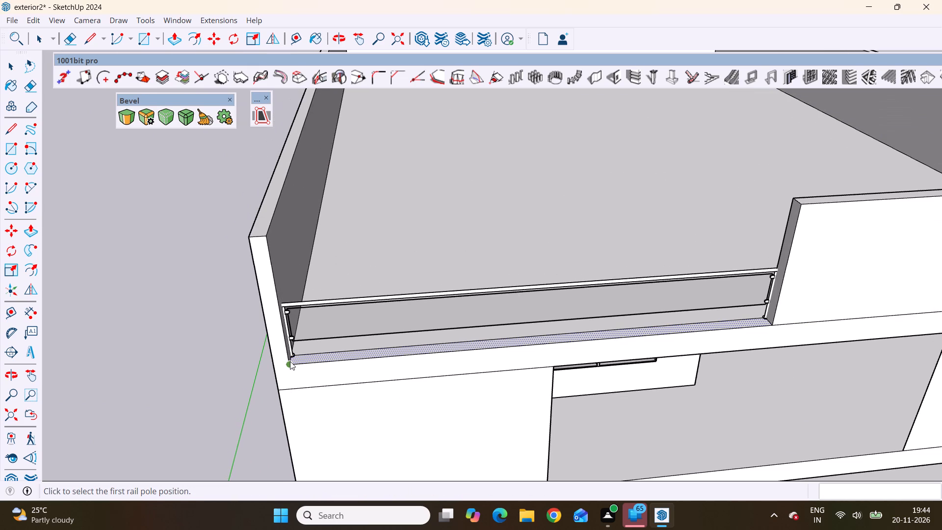
scroll(295, 358, up, 10)
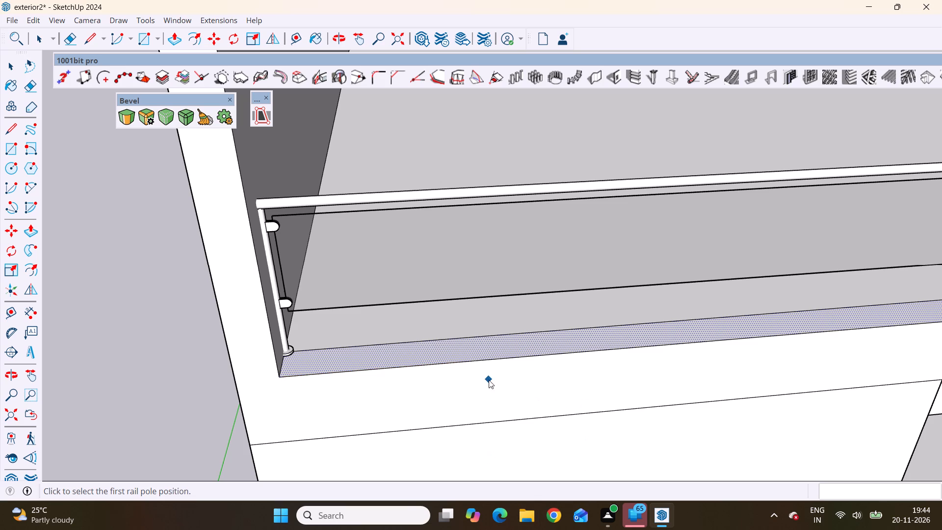
click(434, 278)
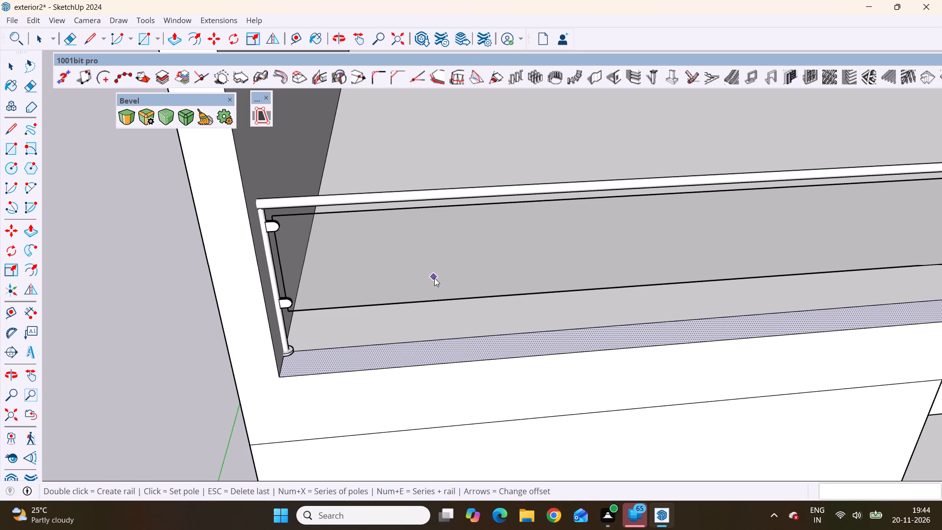
key(space)
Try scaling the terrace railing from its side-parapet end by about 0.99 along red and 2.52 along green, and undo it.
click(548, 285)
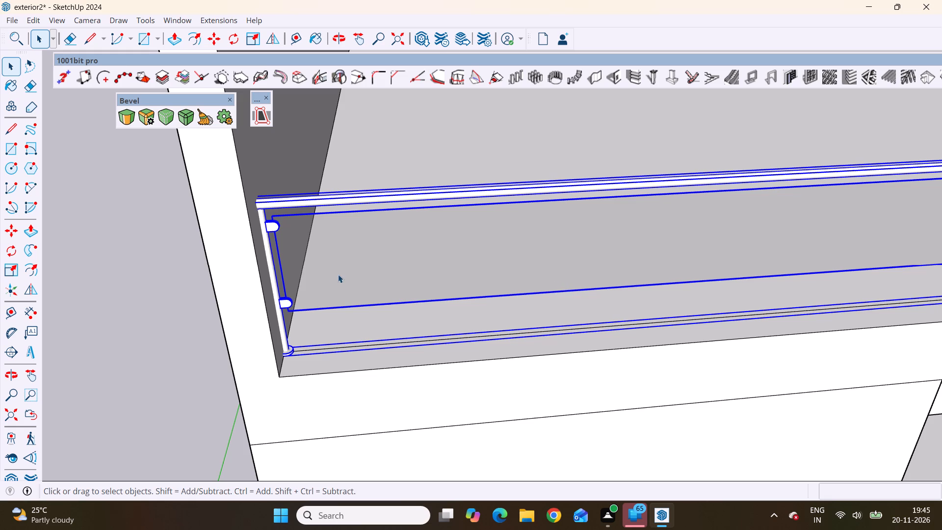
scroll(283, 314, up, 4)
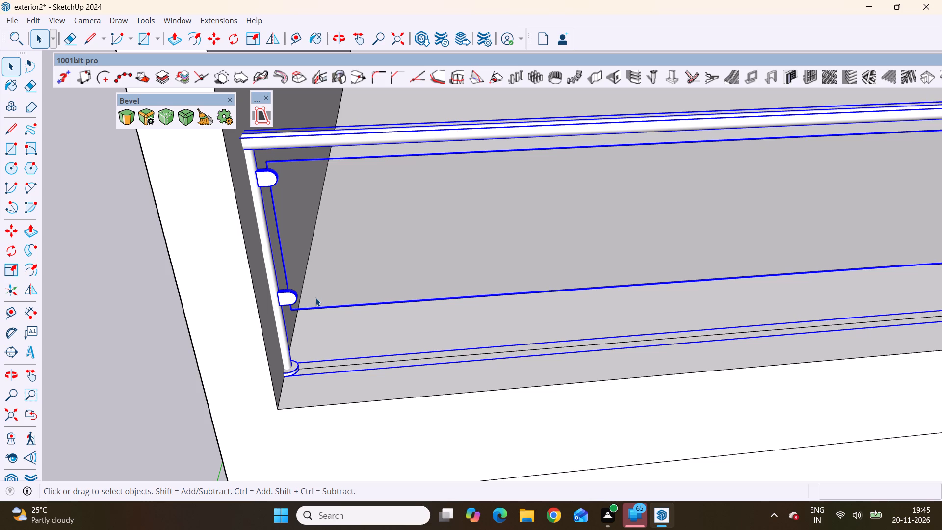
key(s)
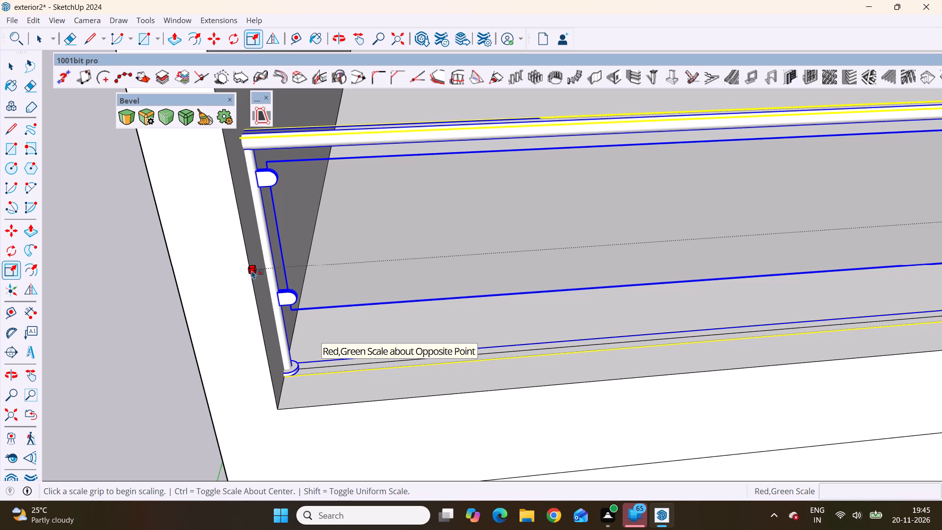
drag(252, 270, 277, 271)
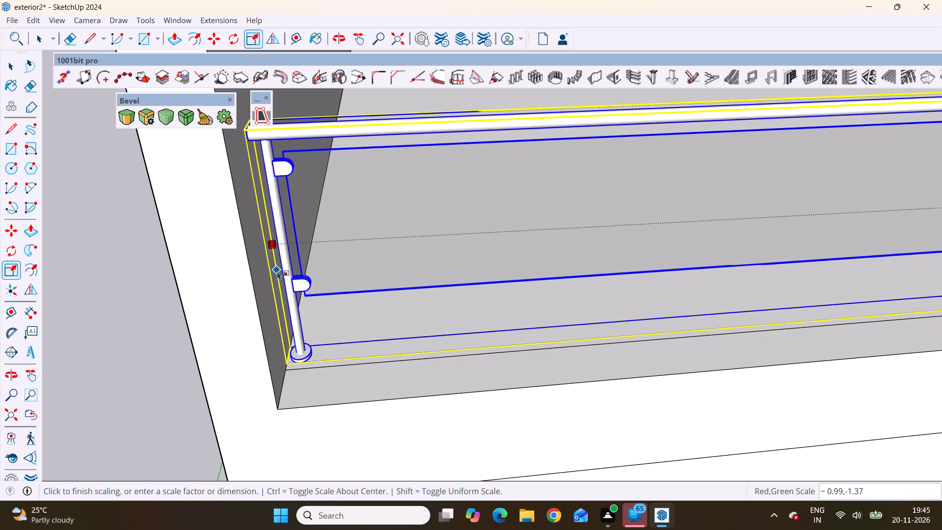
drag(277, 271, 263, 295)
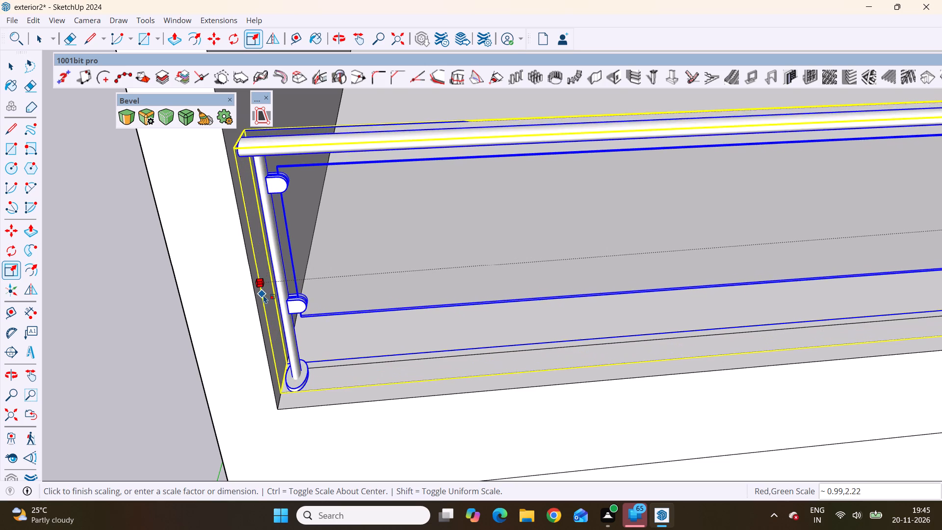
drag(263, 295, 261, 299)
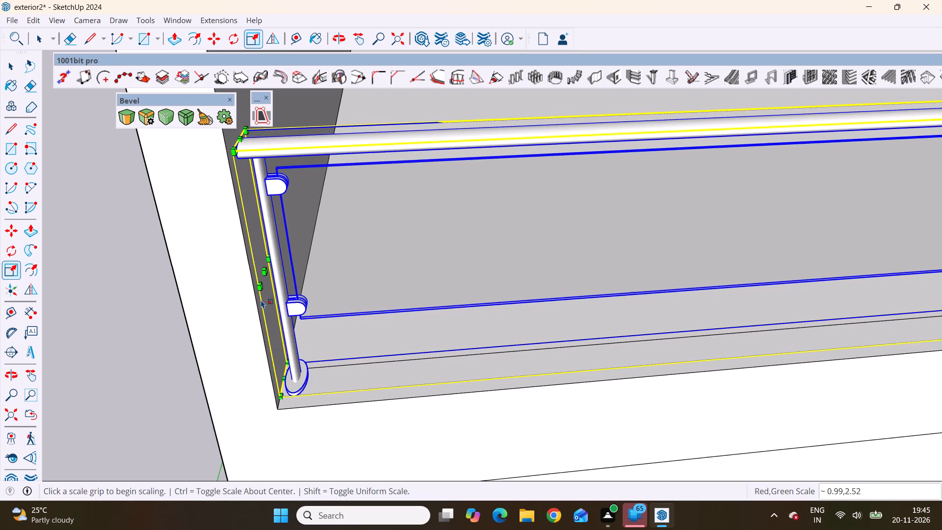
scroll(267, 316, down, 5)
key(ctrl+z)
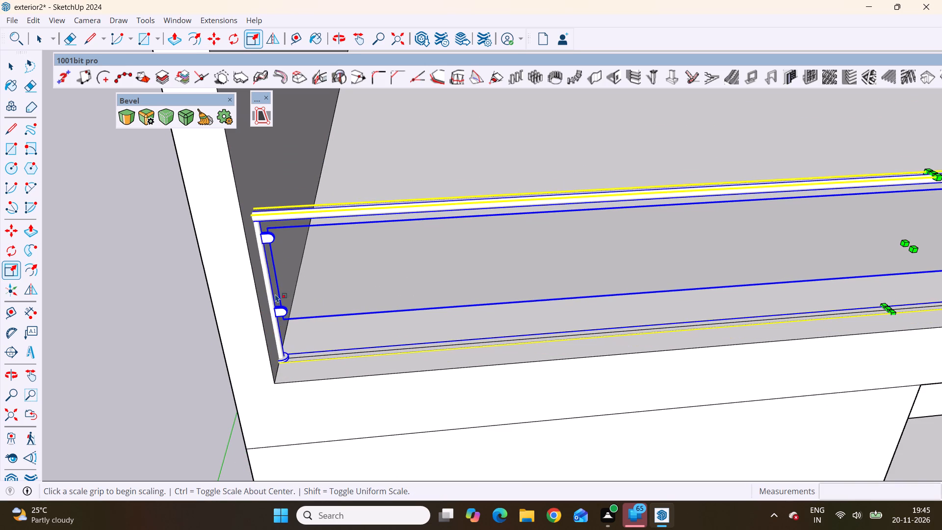
Scale the railing to about 0.99 along the red axis from its side-parapet end, keeping the opposite end fixed.
middle_drag(381, 339, 258, 358)
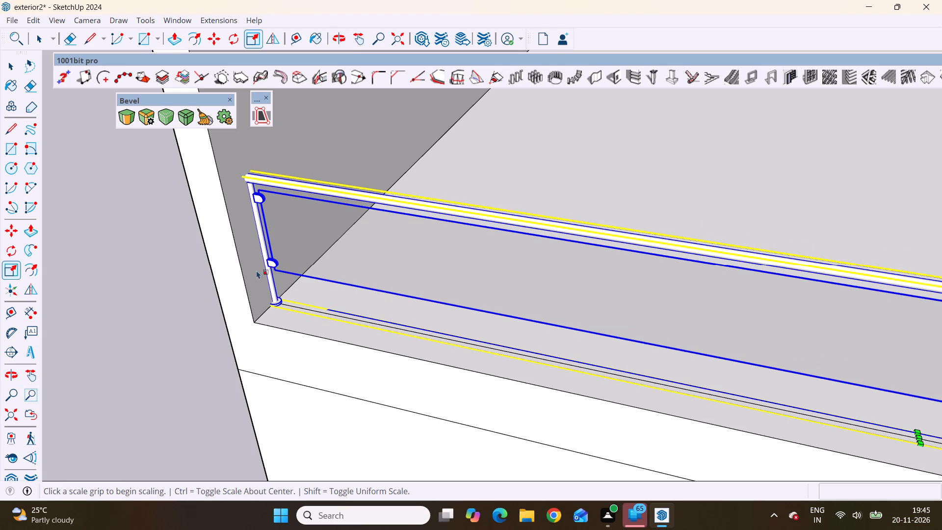
click(258, 241)
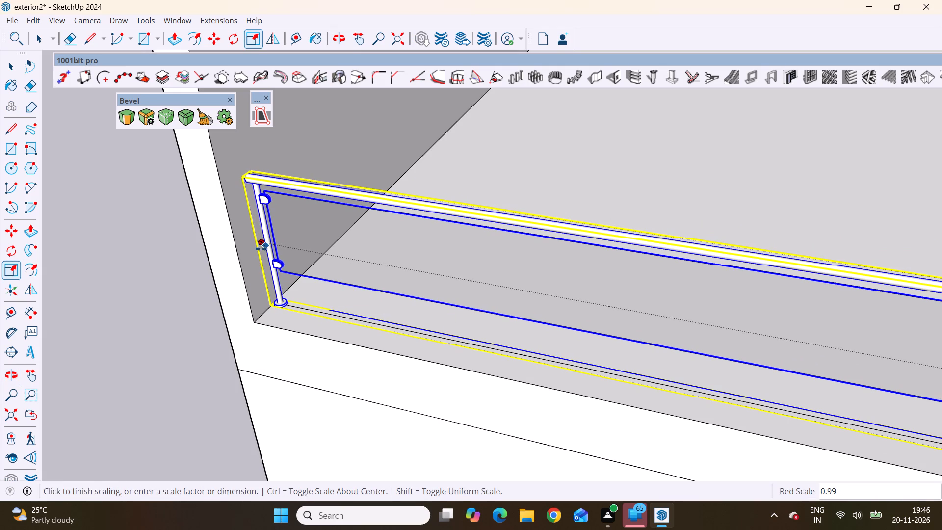
scroll(261, 249, up, 7)
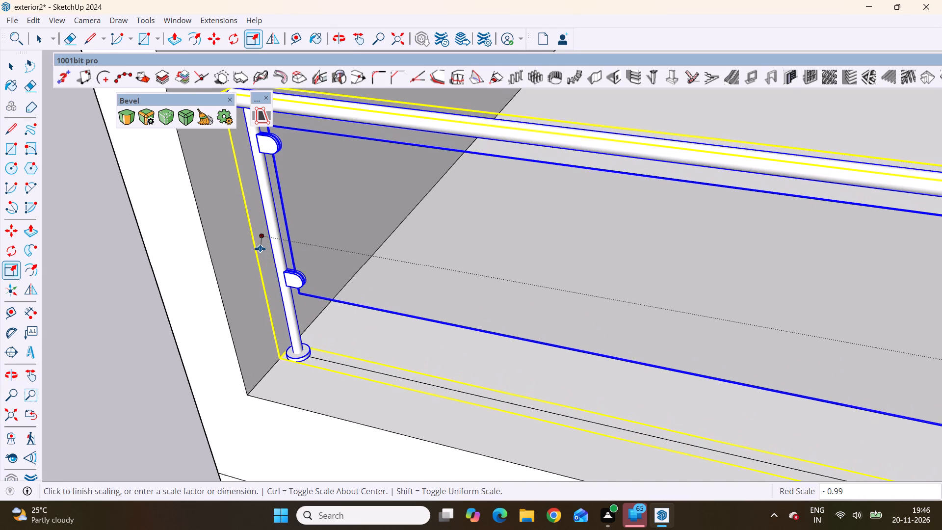
click(256, 246)
scroll(277, 320, down, 3)
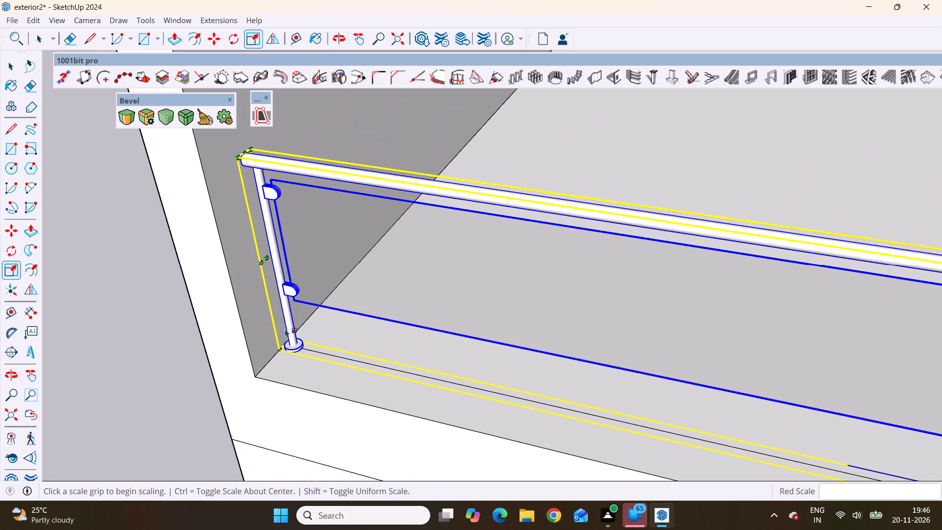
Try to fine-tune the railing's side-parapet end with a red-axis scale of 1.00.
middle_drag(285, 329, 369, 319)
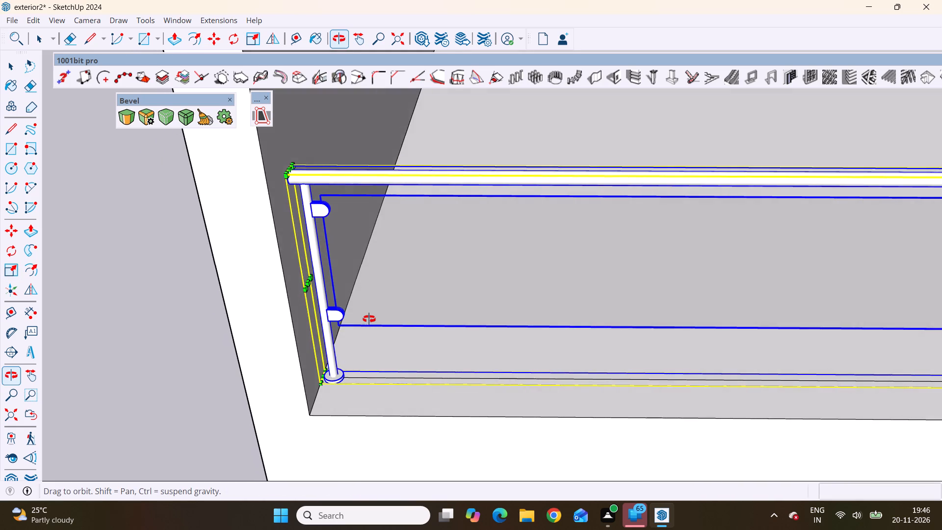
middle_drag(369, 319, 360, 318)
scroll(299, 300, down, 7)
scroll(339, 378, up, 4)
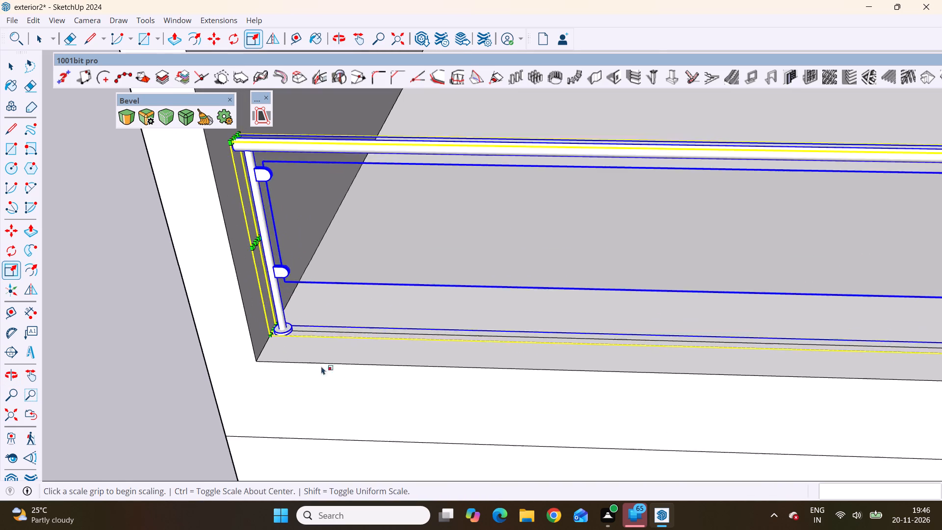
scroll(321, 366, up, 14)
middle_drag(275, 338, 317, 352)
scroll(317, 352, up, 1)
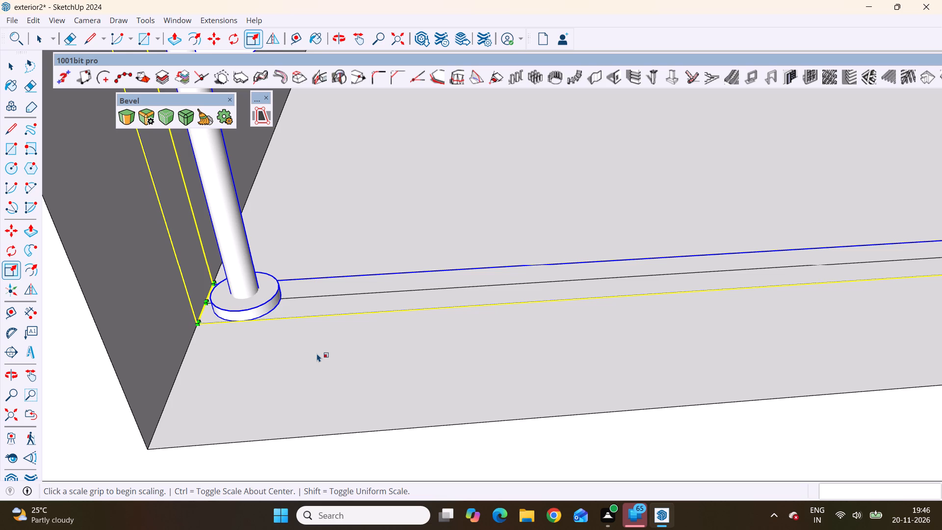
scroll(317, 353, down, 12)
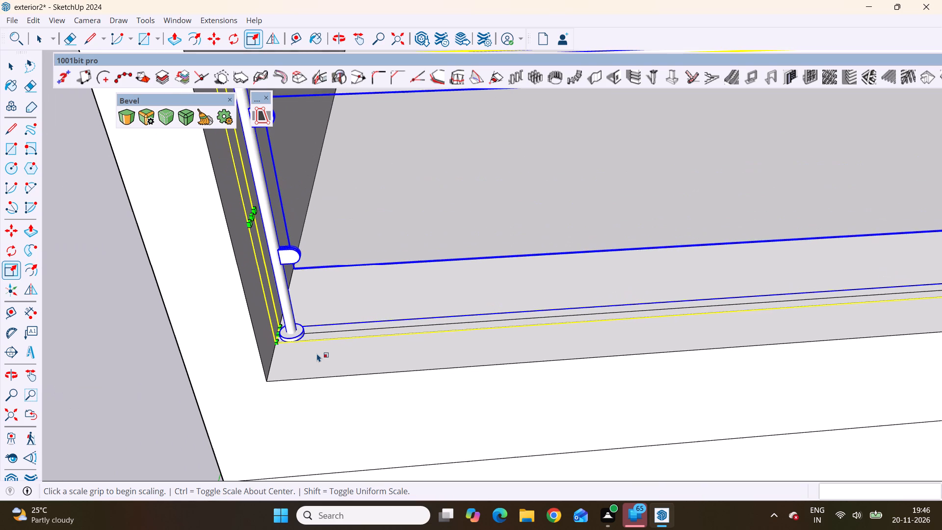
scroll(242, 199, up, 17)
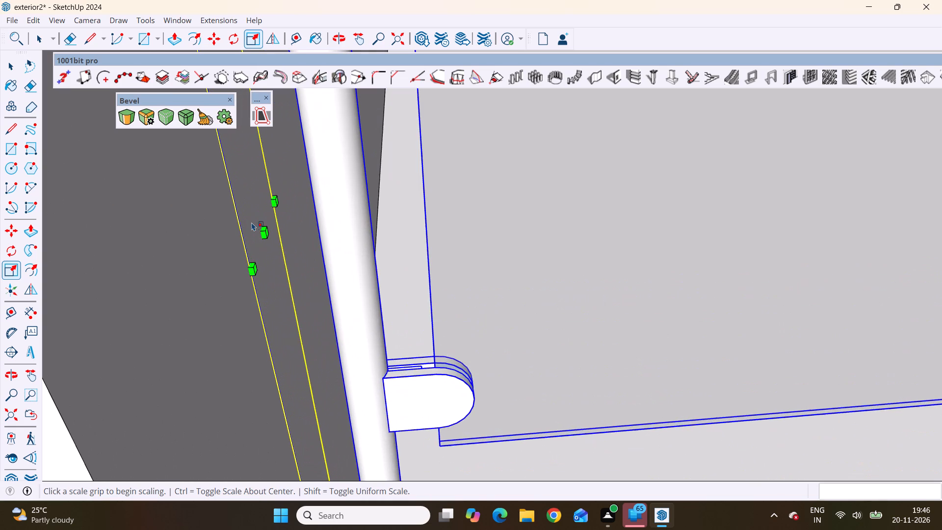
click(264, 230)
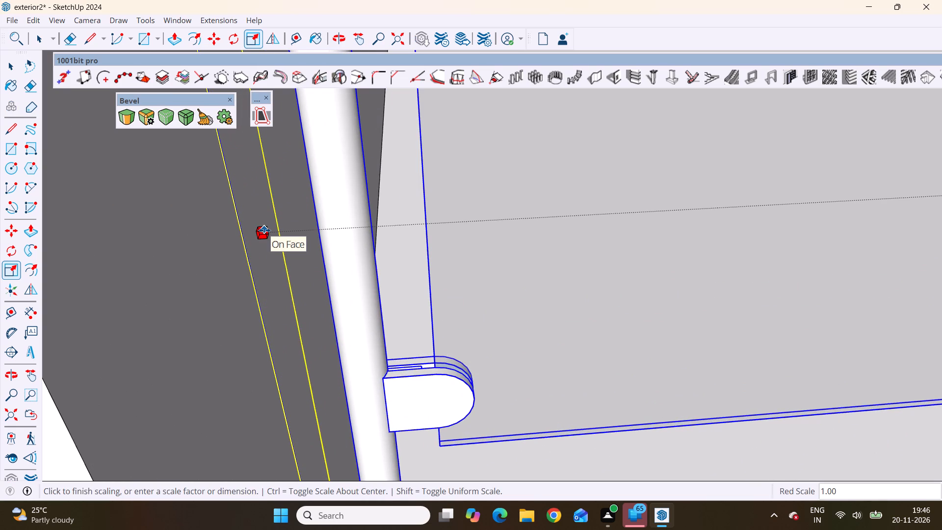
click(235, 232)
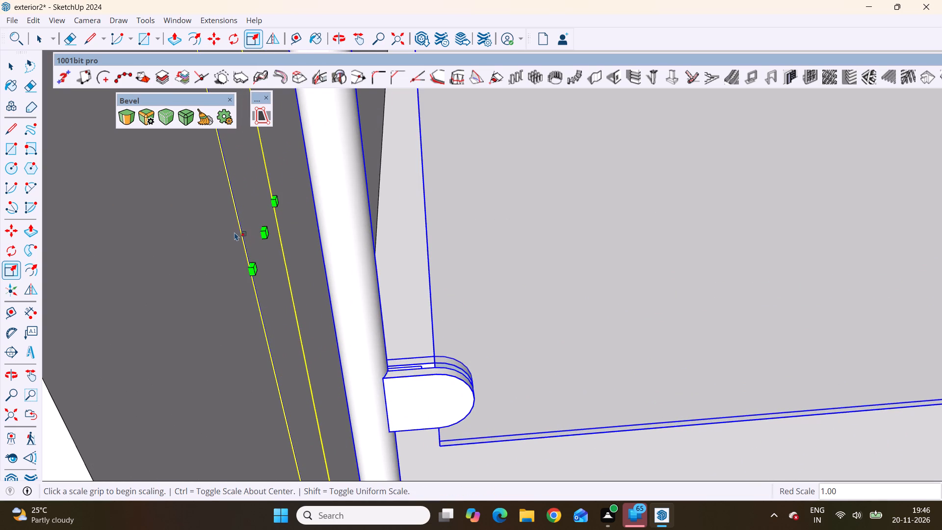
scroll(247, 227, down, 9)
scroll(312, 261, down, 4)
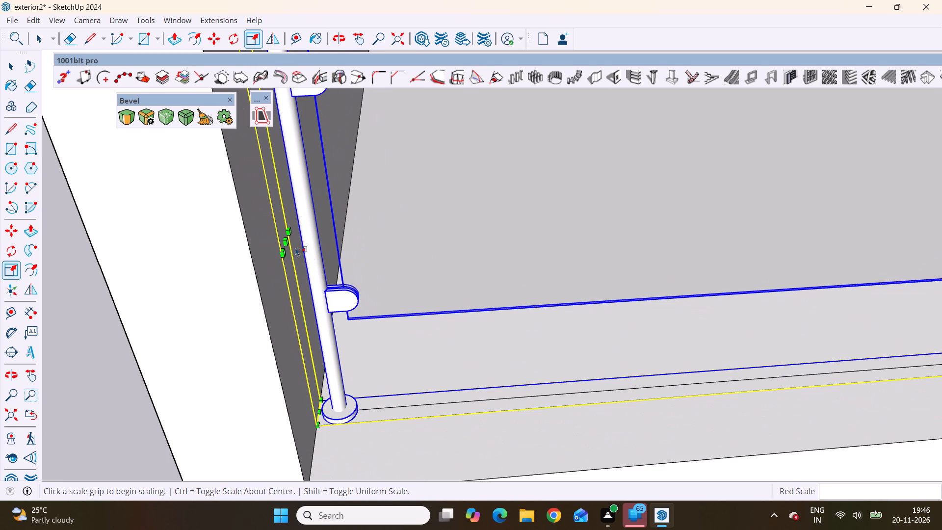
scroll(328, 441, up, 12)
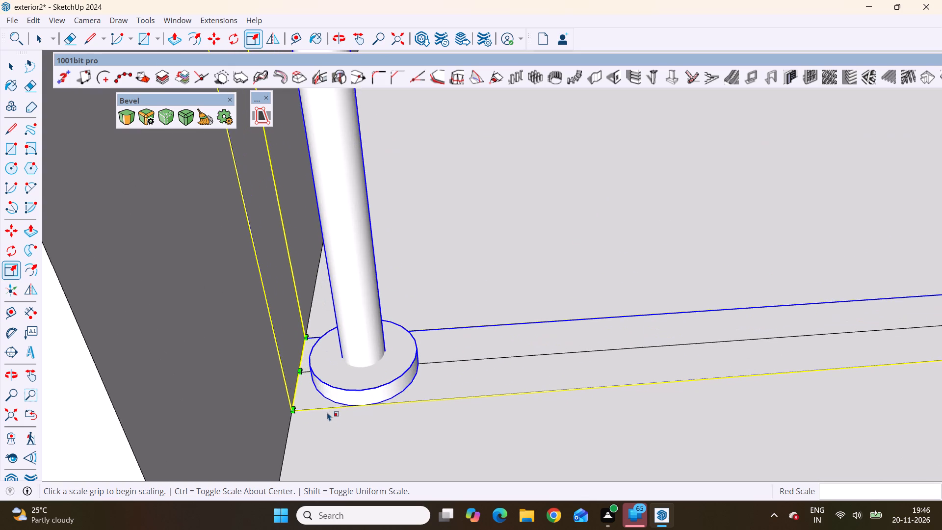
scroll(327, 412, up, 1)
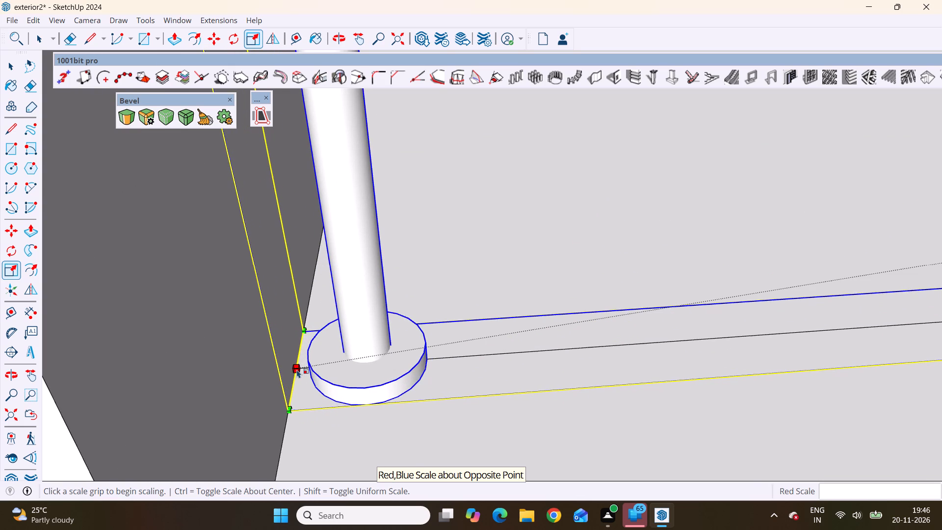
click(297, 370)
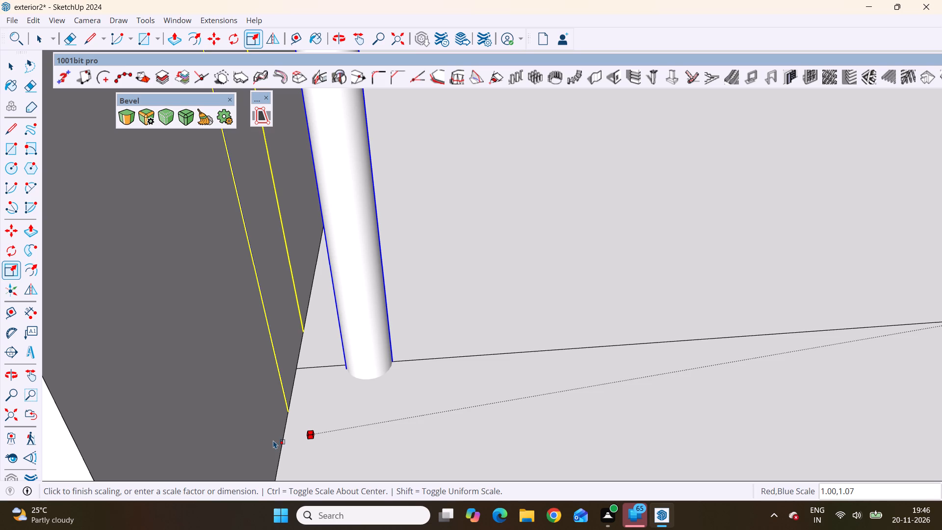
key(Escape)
Scale the railing to about 0.99 along the red axis from its end at the taller front wall.
scroll(367, 356, down, 8)
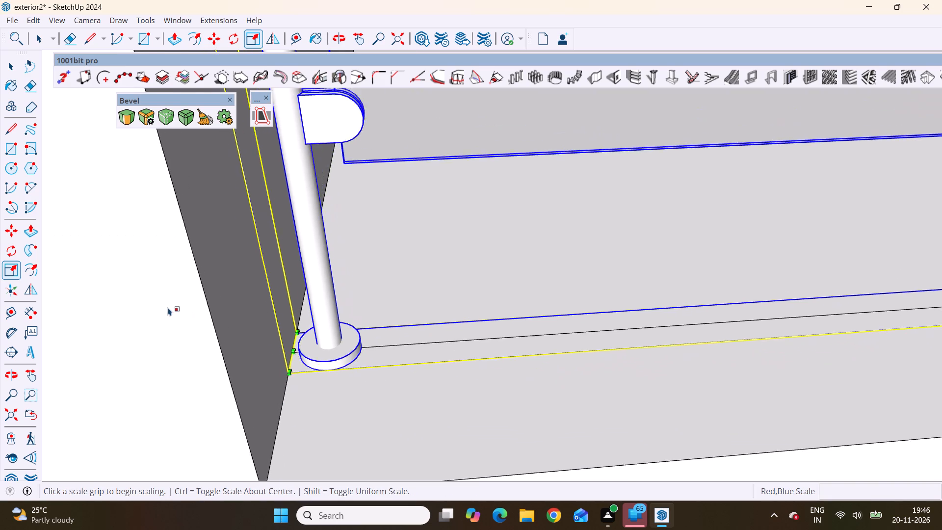
scroll(168, 307, down, 20)
scroll(168, 307, down, 12)
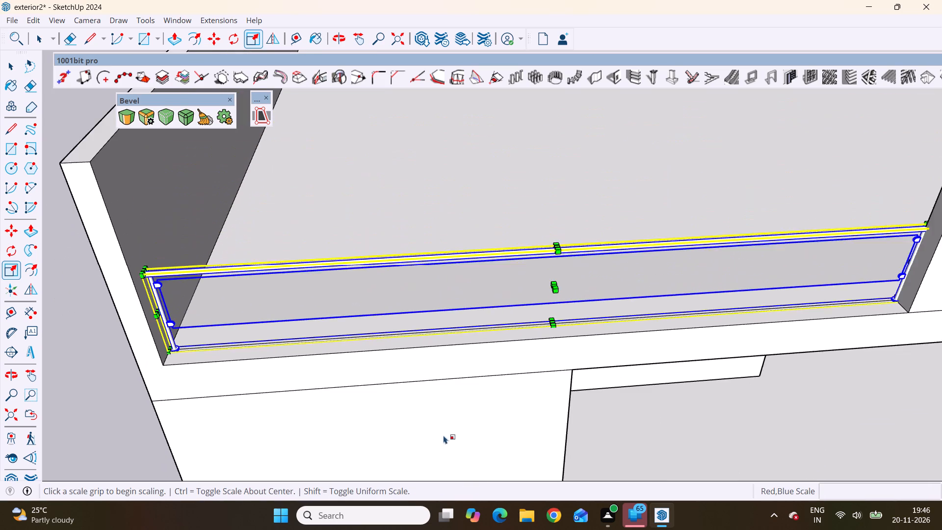
scroll(715, 302, up, 9)
scroll(484, 266, down, 8)
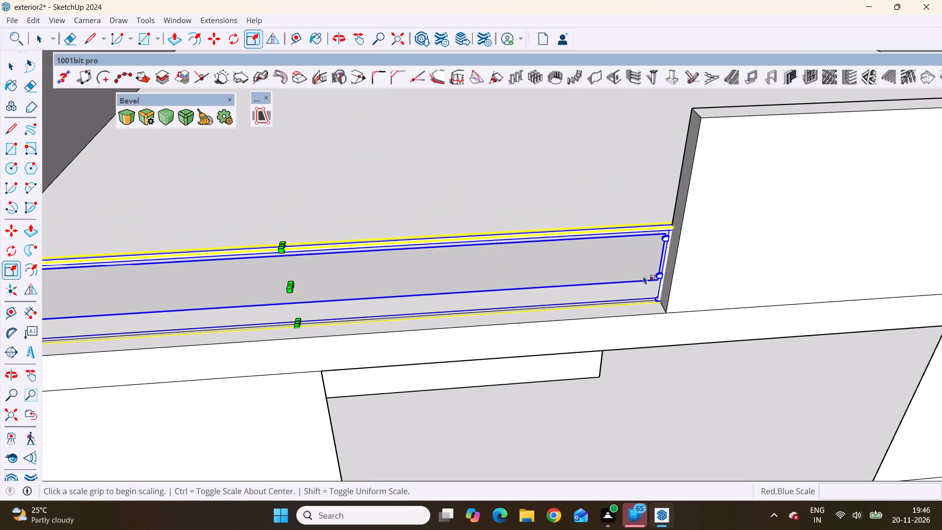
click(665, 262)
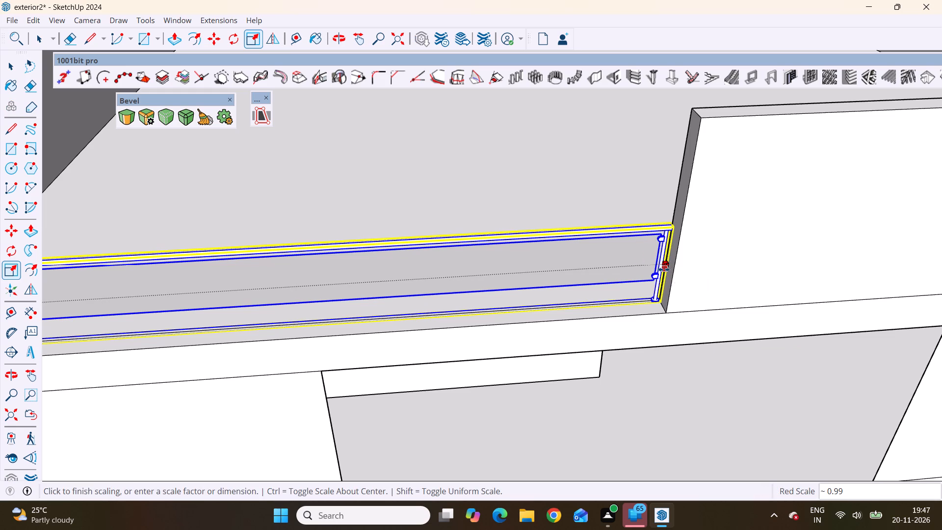
click(669, 270)
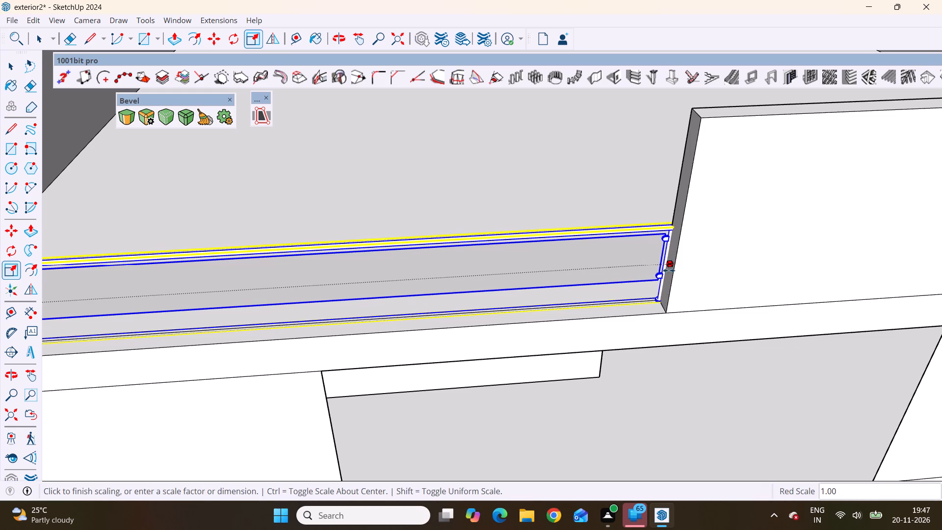
scroll(669, 270, up, 10)
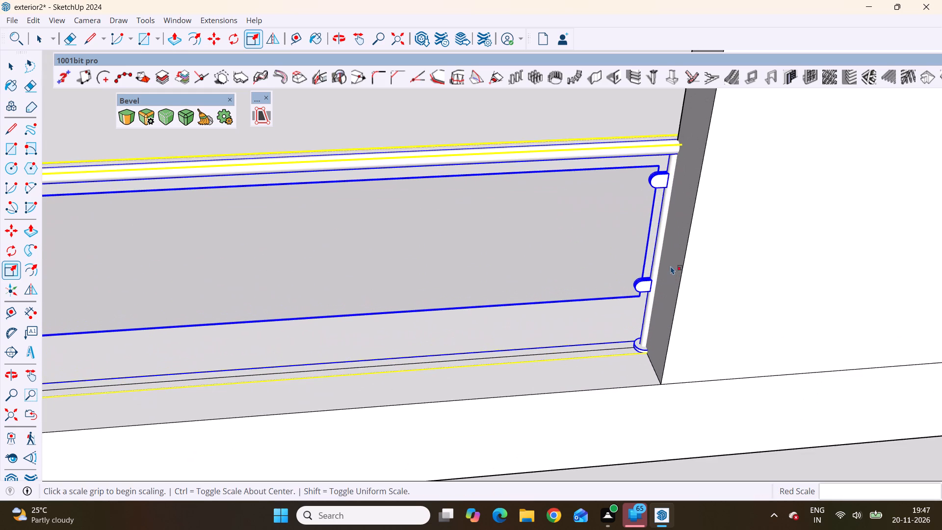
scroll(660, 265, down, 3)
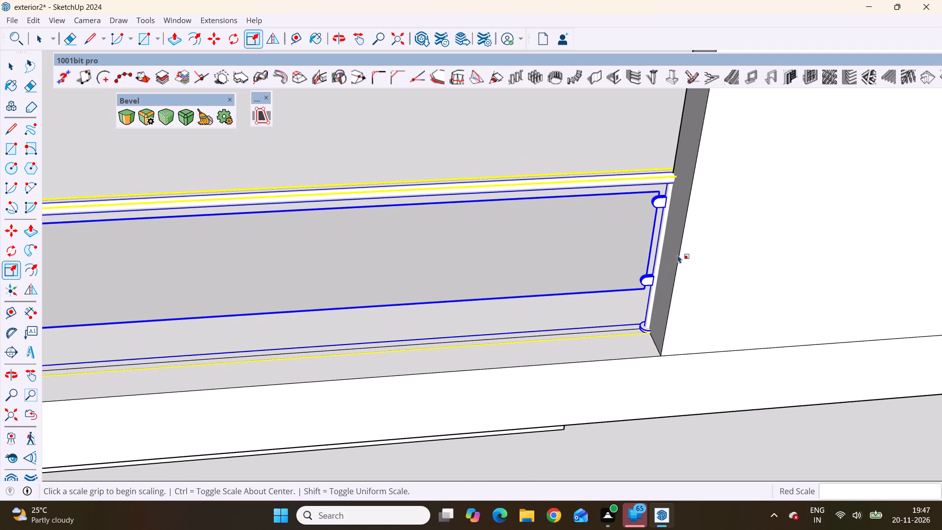
click(671, 261)
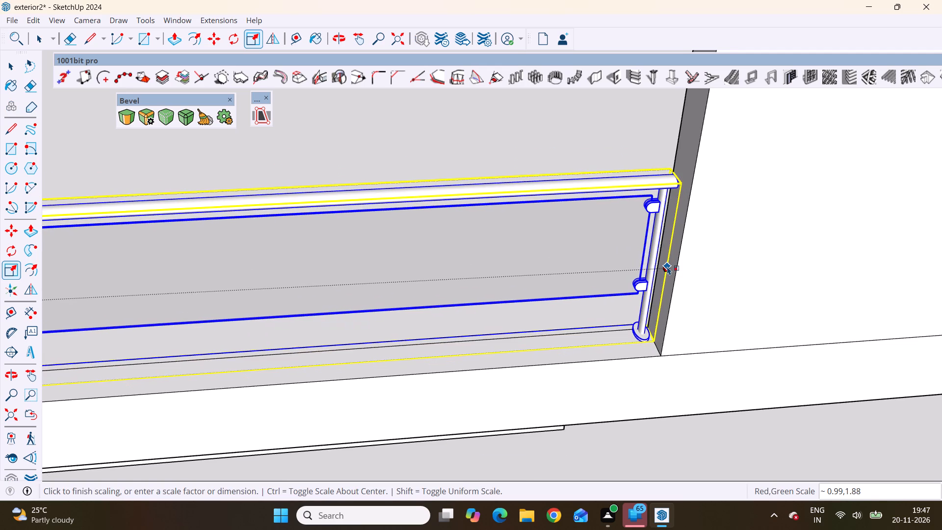
key(Escape)
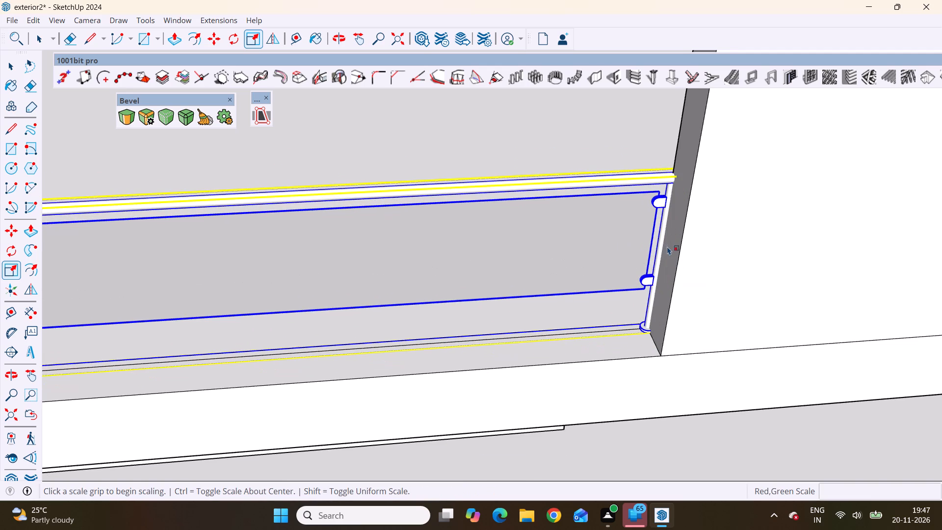
click(668, 254)
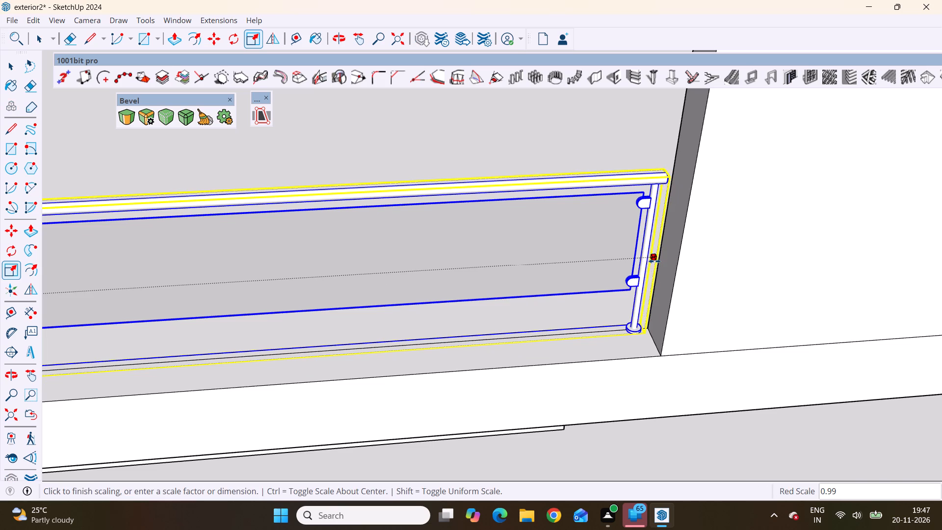
click(665, 264)
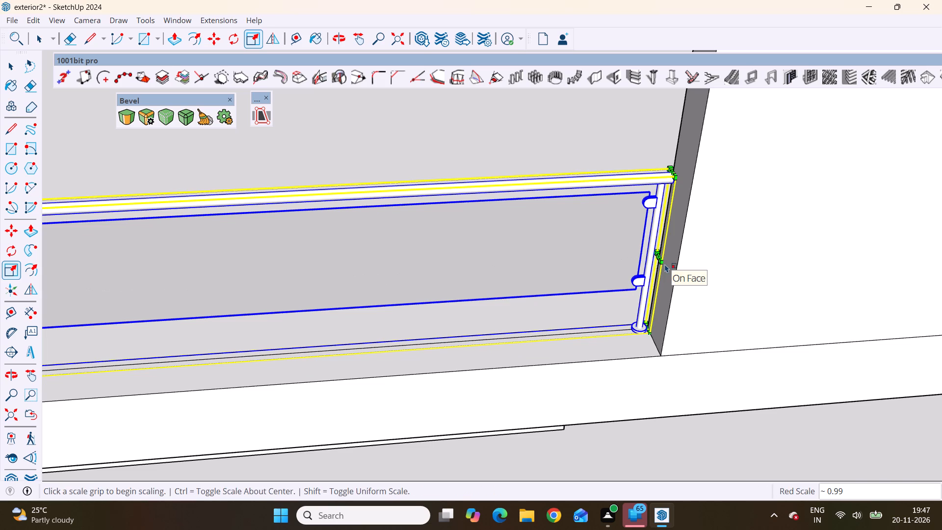
key(space)
Clear the selection and check the fitted railing against the whole roof terrace and front facade.
click(562, 147)
scroll(618, 265, down, 9)
scroll(541, 298, down, 4)
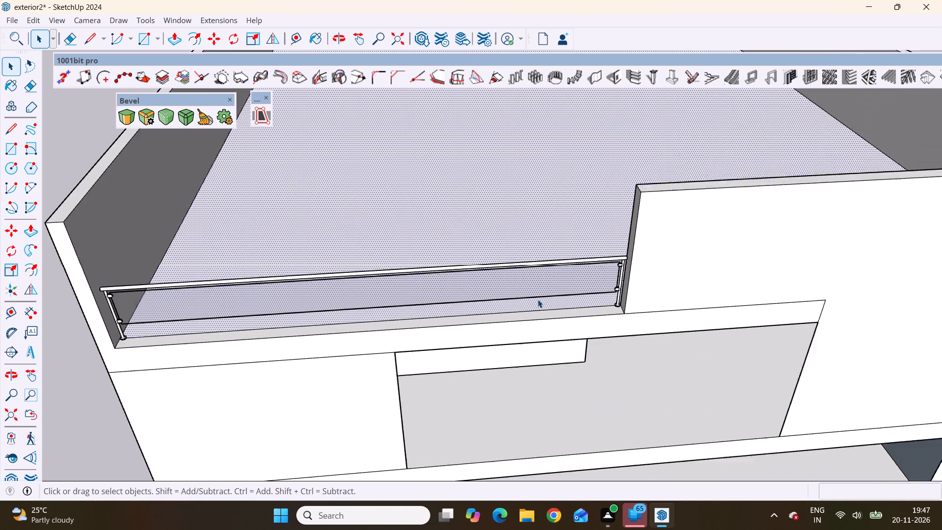
click(375, 180)
scroll(513, 261, down, 4)
click(188, 189)
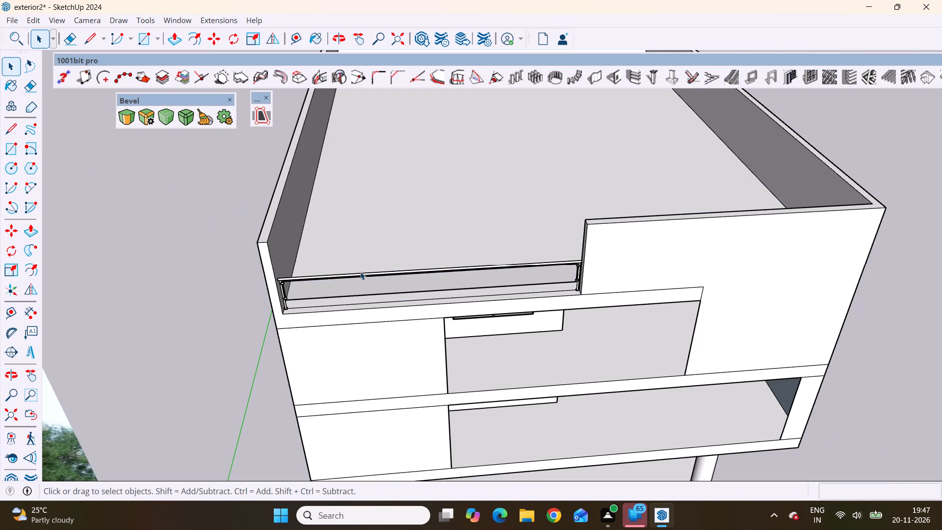
Scale the roof-terrace glass railing upward along the blue axis to about 2.30, matching its top to the side parapet's top corner.
scroll(365, 275, up, 4)
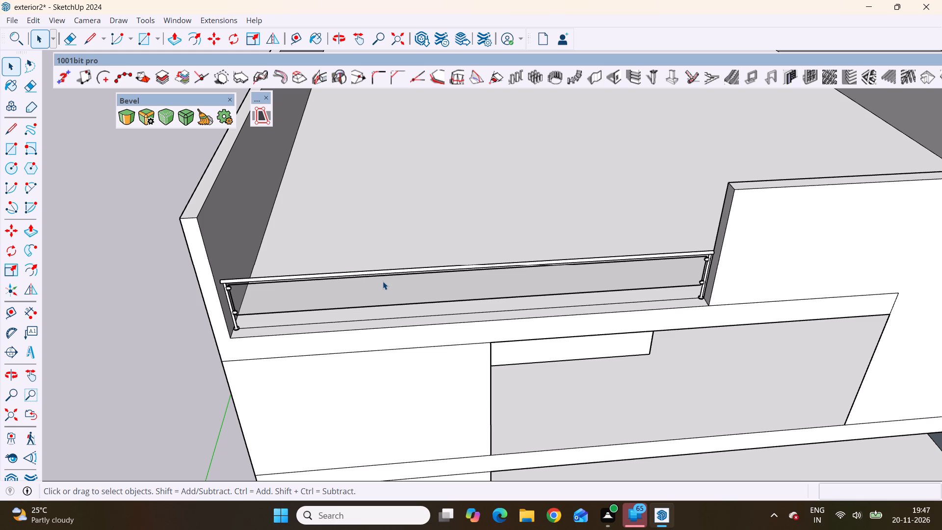
click(443, 289)
scroll(444, 291, down, 2)
middle_drag(451, 299, 455, 267)
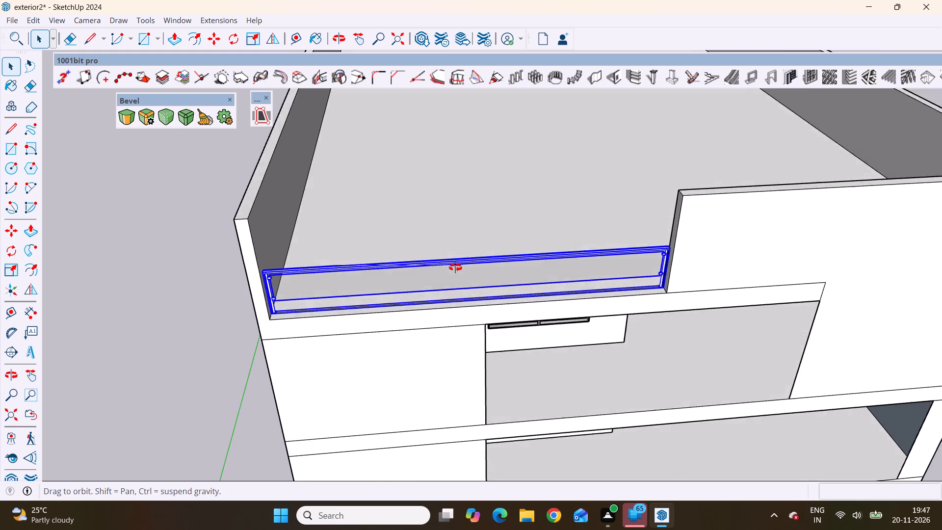
middle_drag(455, 267, 455, 237)
scroll(450, 284, down, 5)
scroll(441, 249, up, 2)
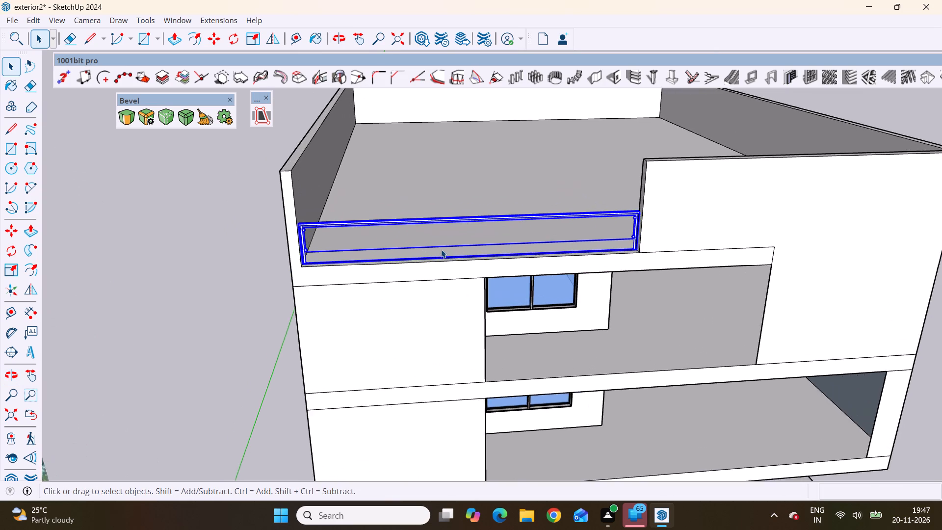
scroll(441, 249, up, 2)
key(s)
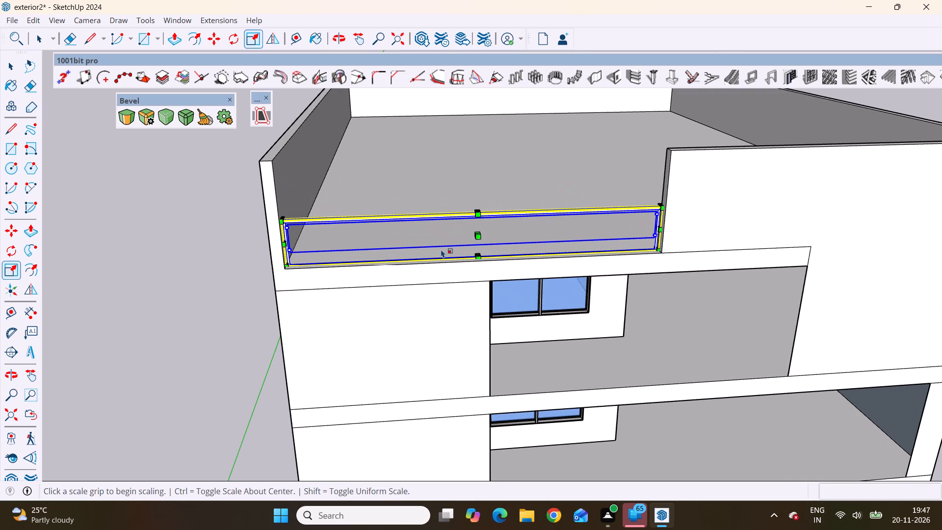
scroll(459, 200, up, 2)
middle_drag(493, 216, 502, 292)
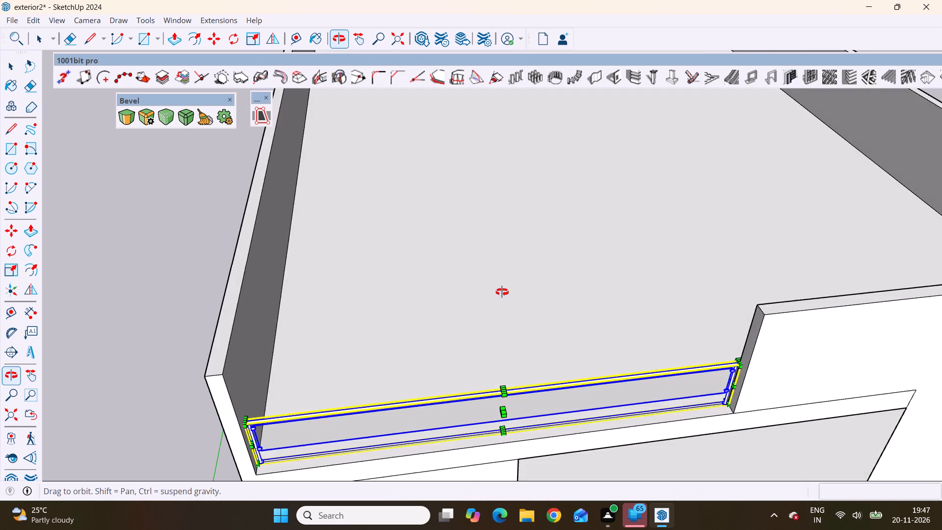
middle_drag(502, 292, 481, 245)
scroll(480, 269, down, 3)
scroll(466, 296, up, 1)
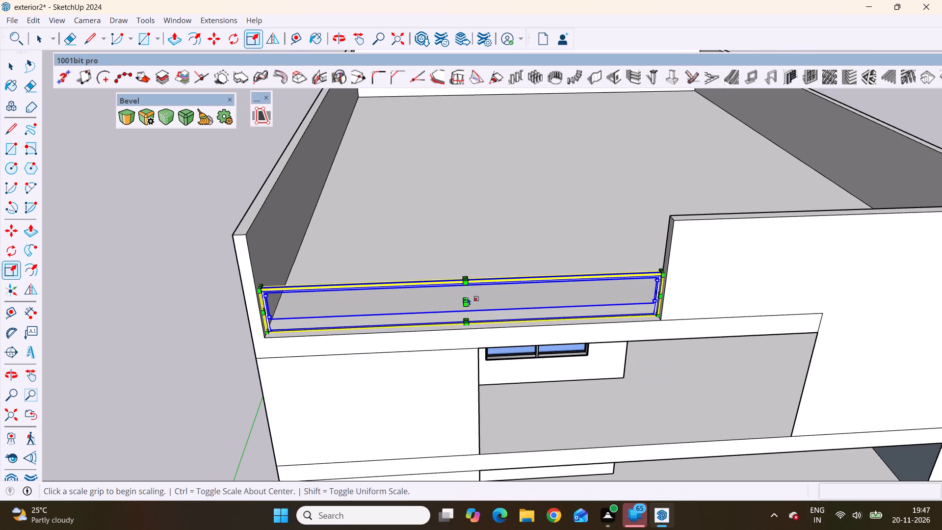
middle_drag(468, 297, 462, 341)
scroll(462, 342, up, 8)
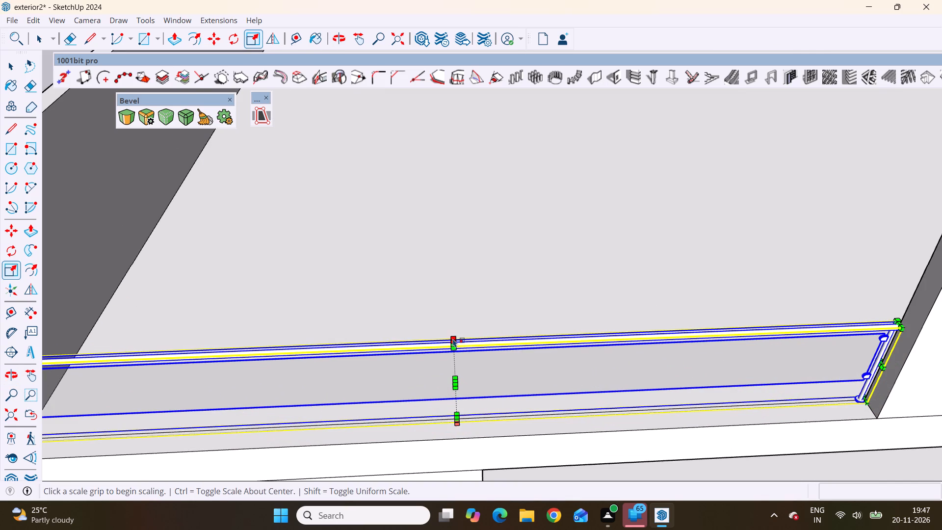
scroll(449, 339, up, 8)
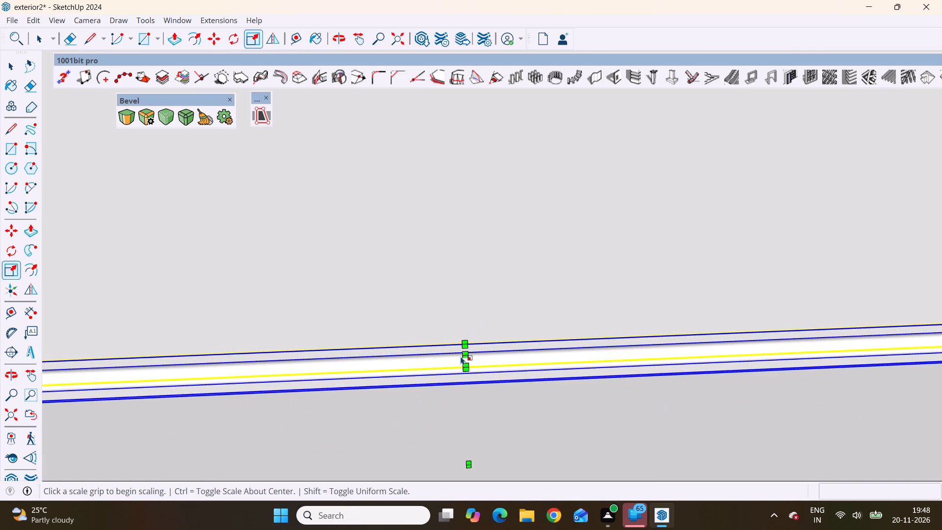
click(466, 355)
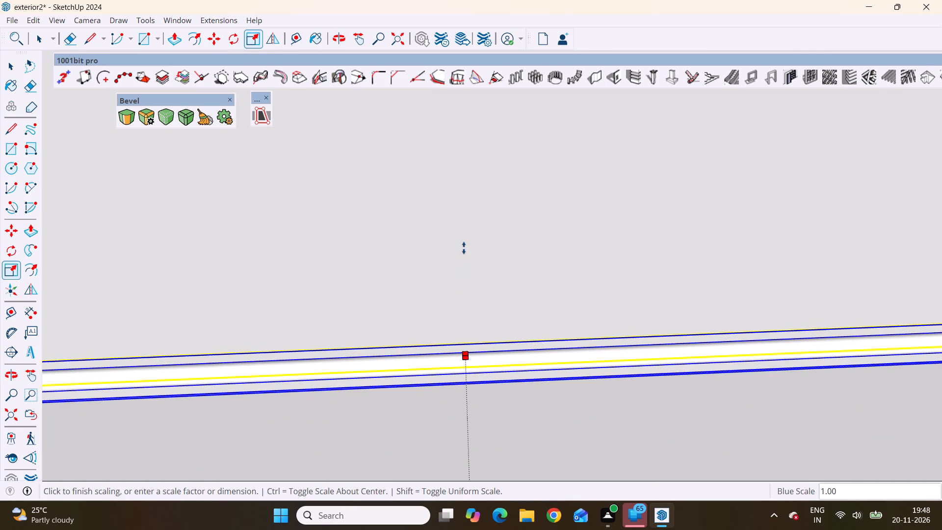
scroll(452, 329, down, 13)
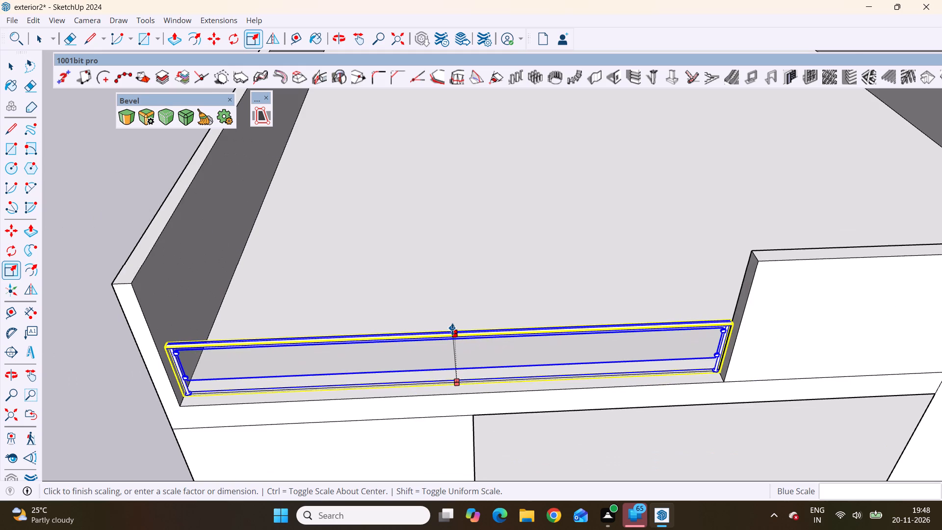
scroll(453, 376, up, 1)
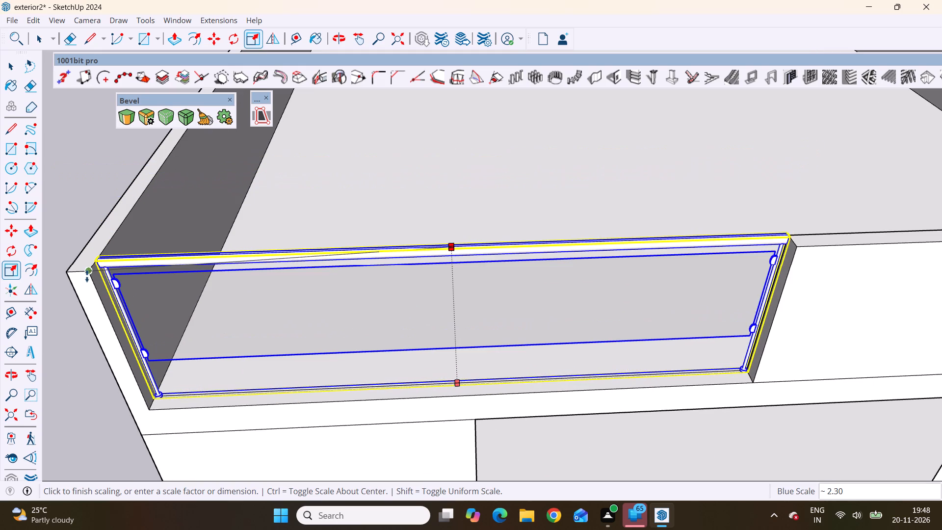
click(87, 275)
scroll(254, 303, down, 4)
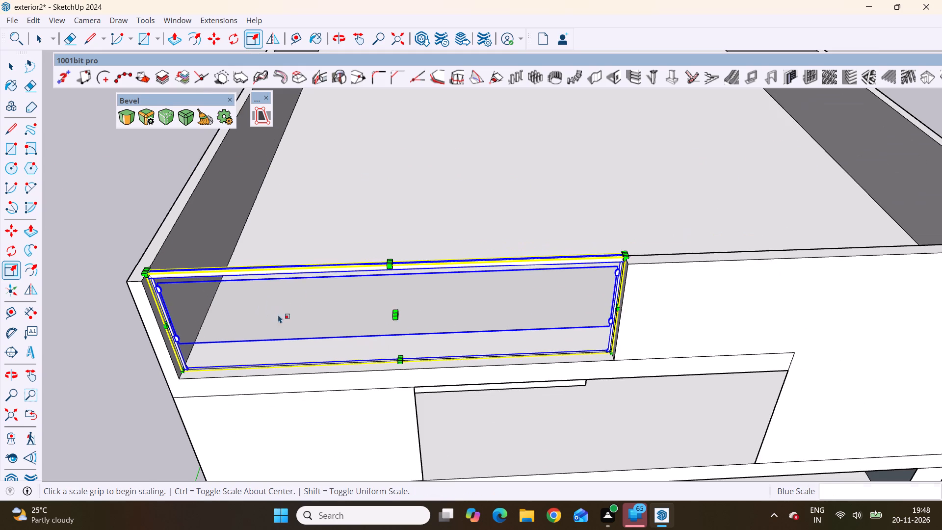
middle_drag(280, 315, 225, 329)
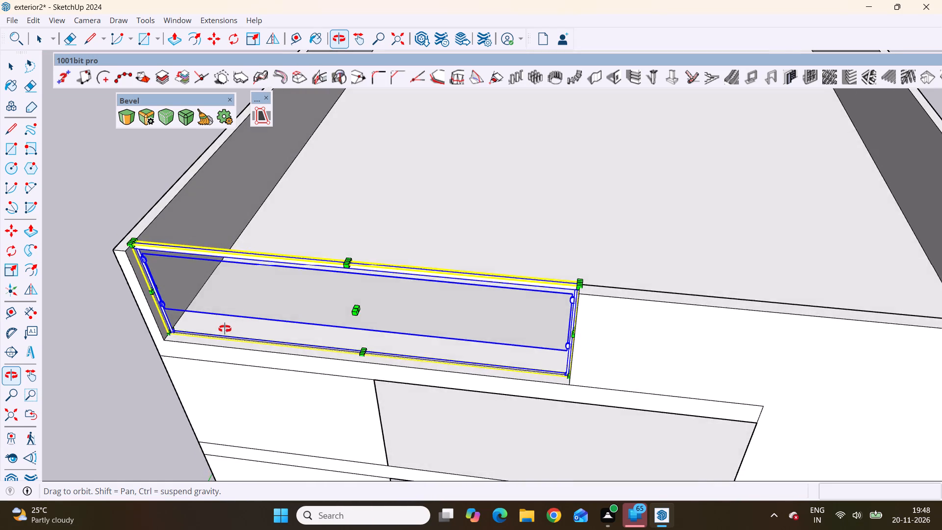
middle_drag(225, 329, 297, 267)
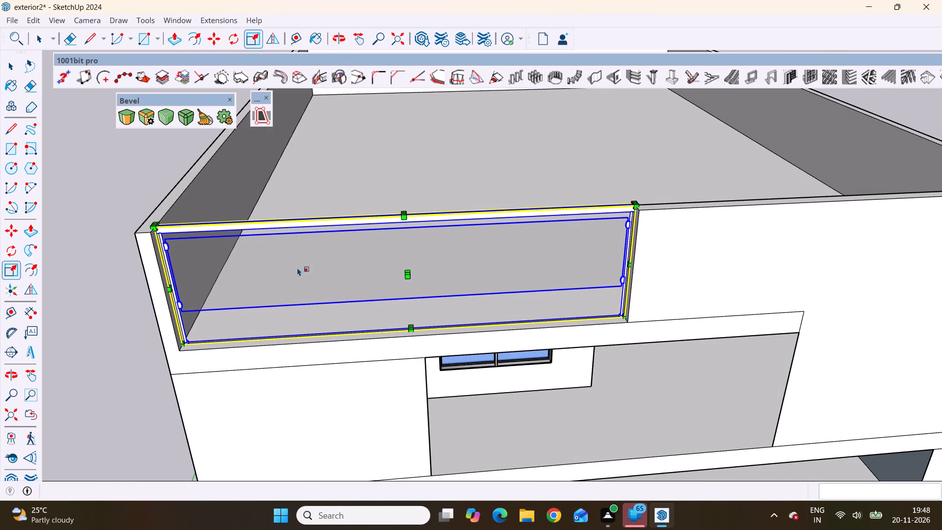
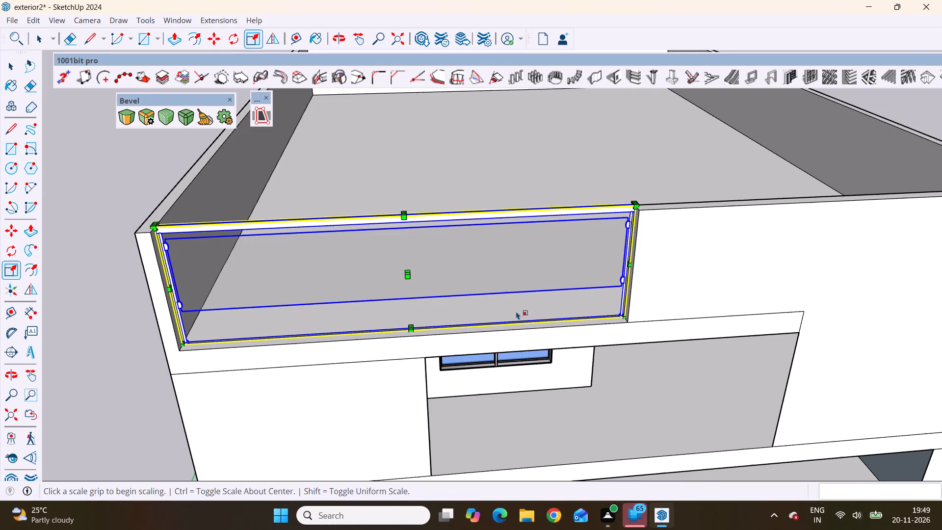
Scale the roof-terrace glass railing slightly downward along the blue axis from its top centre, keeping its base fixed.
scroll(533, 302, down, 2)
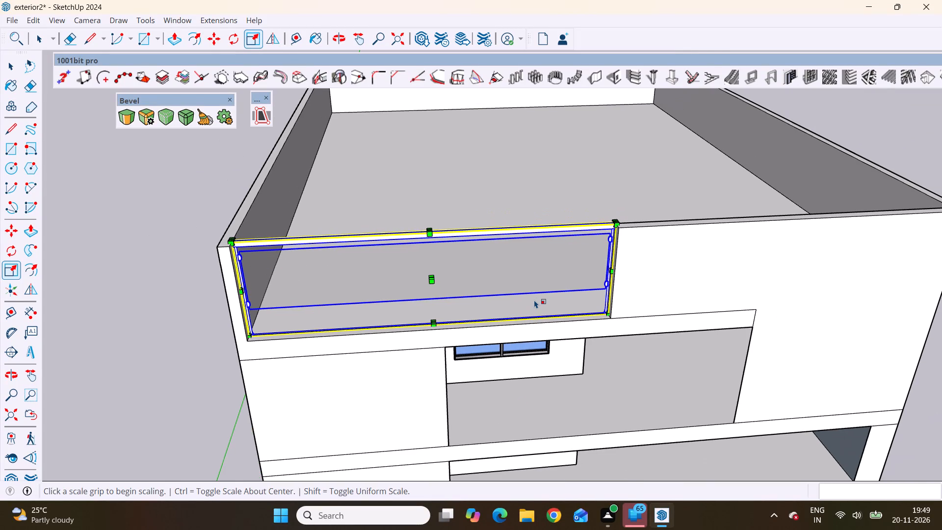
scroll(490, 267, up, 5)
middle_drag(525, 266, 545, 346)
scroll(409, 281, up, 3)
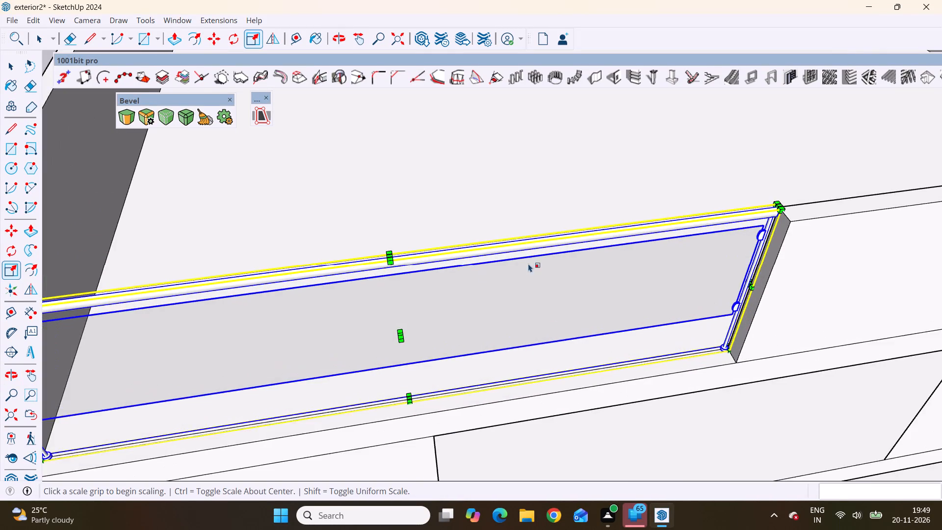
scroll(529, 264, down, 6)
middle_drag(516, 303, 490, 277)
scroll(417, 244, up, 3)
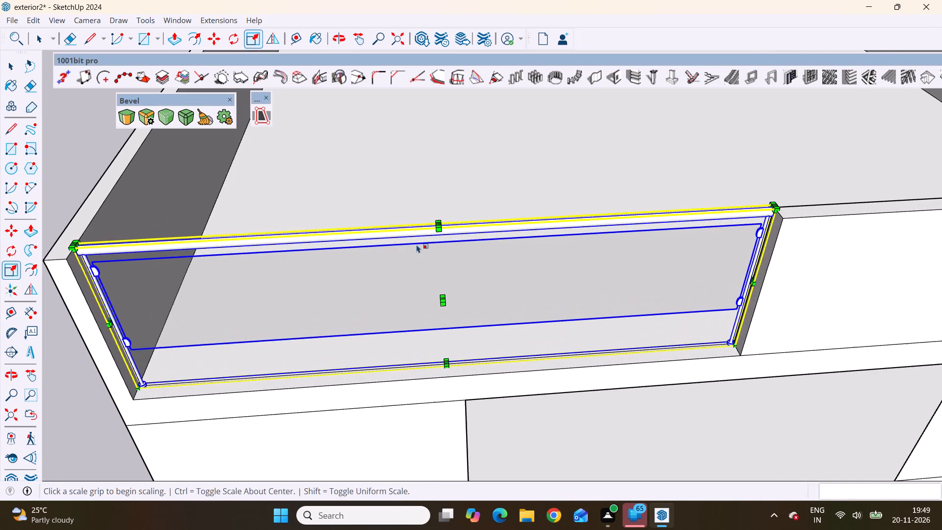
scroll(417, 244, down, 3)
middle_drag(345, 333, 348, 314)
scroll(353, 318, up, 1)
scroll(353, 318, down, 3)
scroll(397, 201, up, 6)
scroll(442, 235, up, 8)
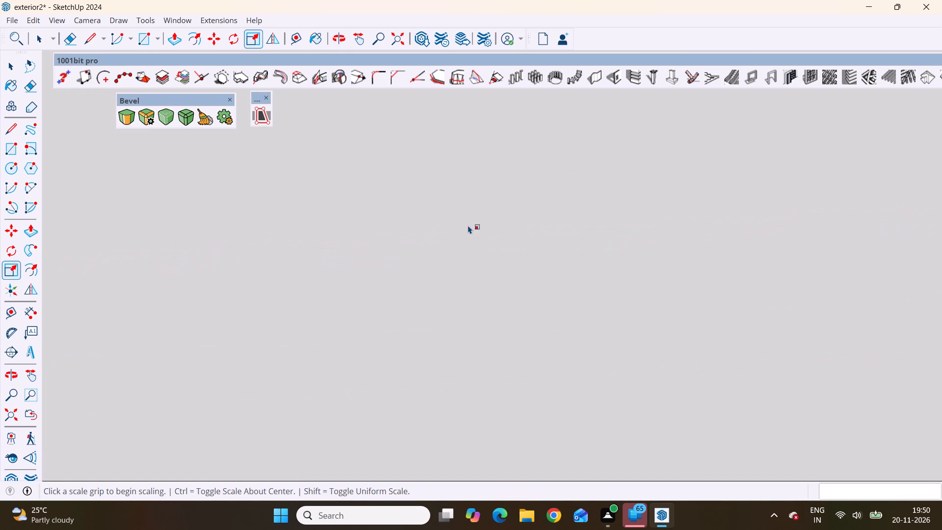
scroll(461, 214, down, 6)
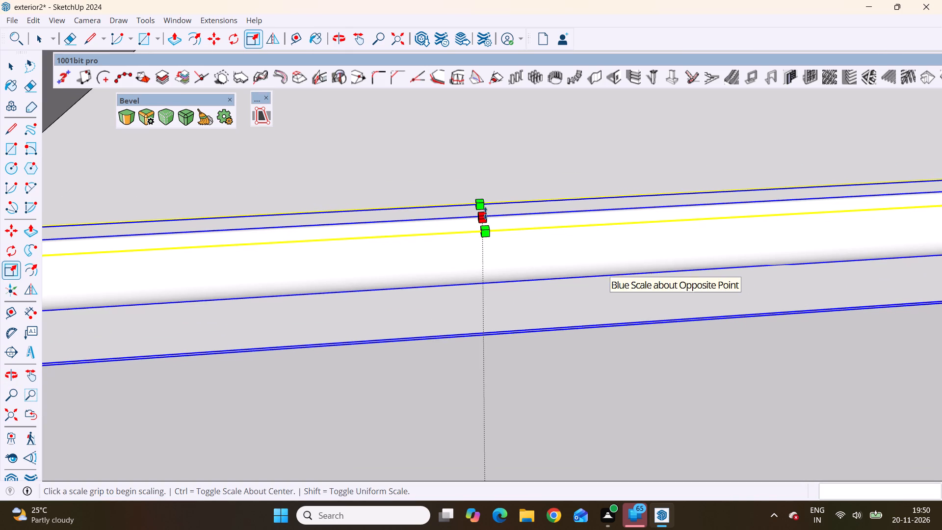
drag(485, 212, 491, 239)
Lower the glass railing's top rail a little more with another blue-axis scale about its base.
scroll(489, 235, down, 11)
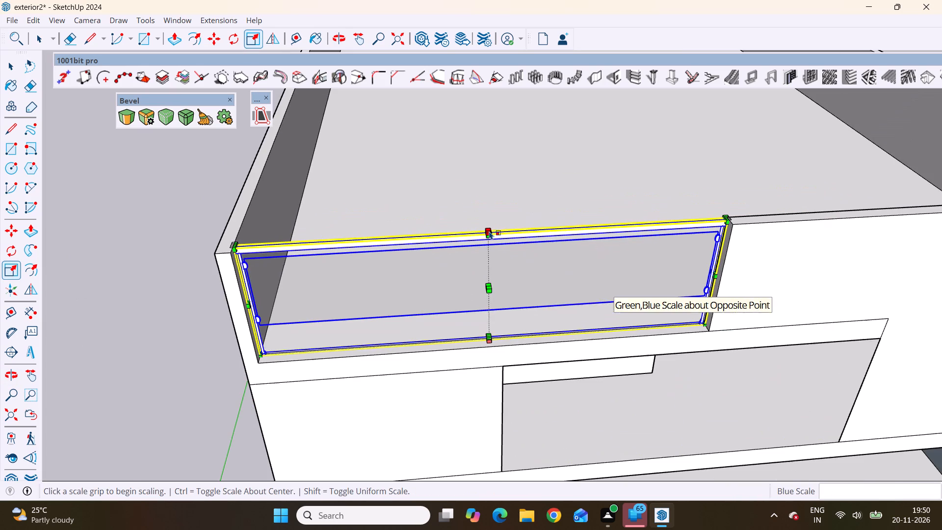
scroll(214, 266, up, 6)
scroll(225, 252, down, 8)
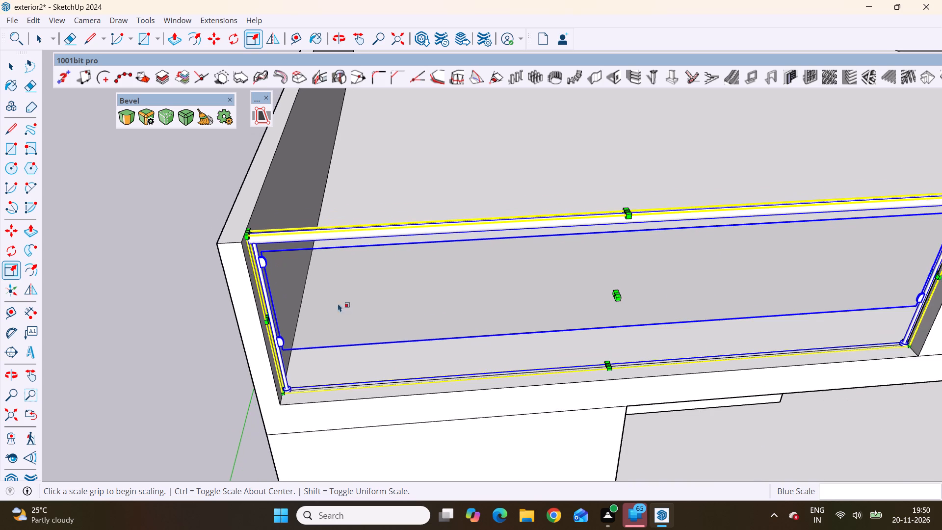
scroll(386, 288, down, 8)
middle_drag(434, 309, 425, 286)
scroll(460, 255, up, 2)
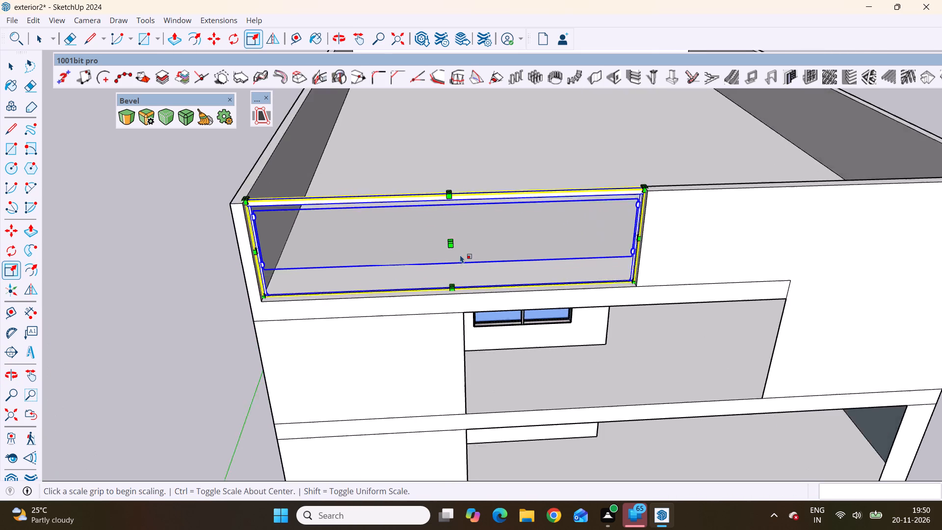
scroll(460, 255, up, 2)
scroll(460, 255, down, 3)
scroll(442, 200, up, 3)
middle_drag(472, 209, 488, 250)
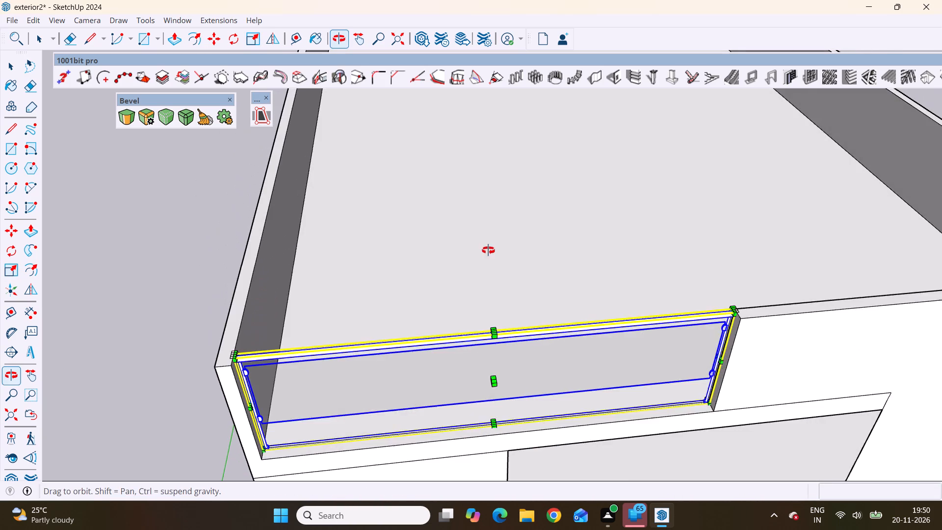
middle_drag(488, 250, 488, 251)
scroll(479, 225, up, 1)
scroll(477, 219, down, 4)
scroll(491, 320, up, 8)
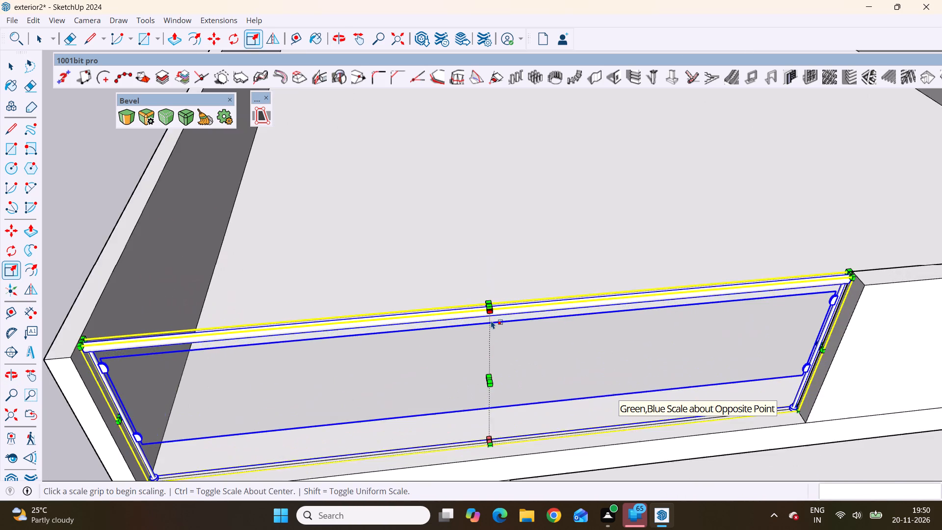
scroll(491, 320, up, 7)
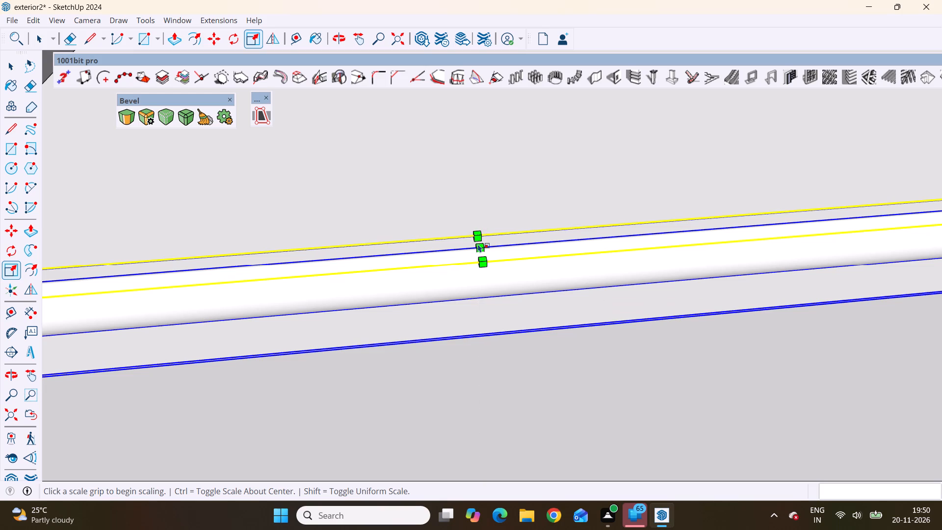
drag(478, 245, 482, 259)
Examine the railing's top rail against the side parapet and front wall tops, both close up and across the whole facade.
scroll(465, 229, down, 18)
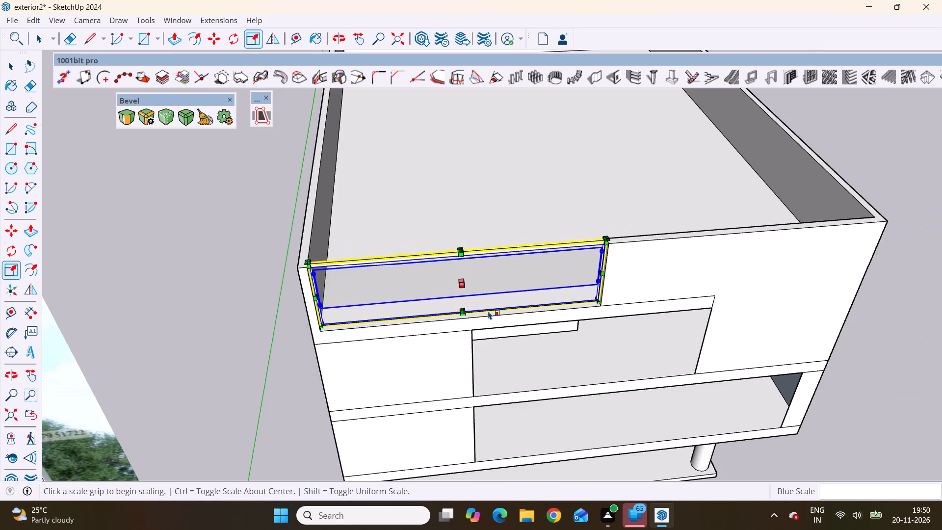
middle_drag(492, 313, 483, 236)
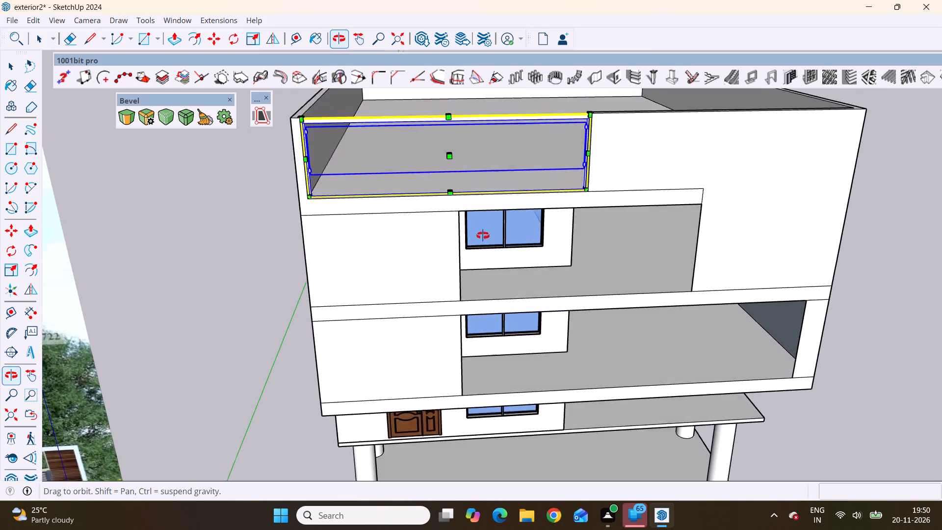
middle_drag(483, 236, 489, 266)
scroll(453, 179, up, 3)
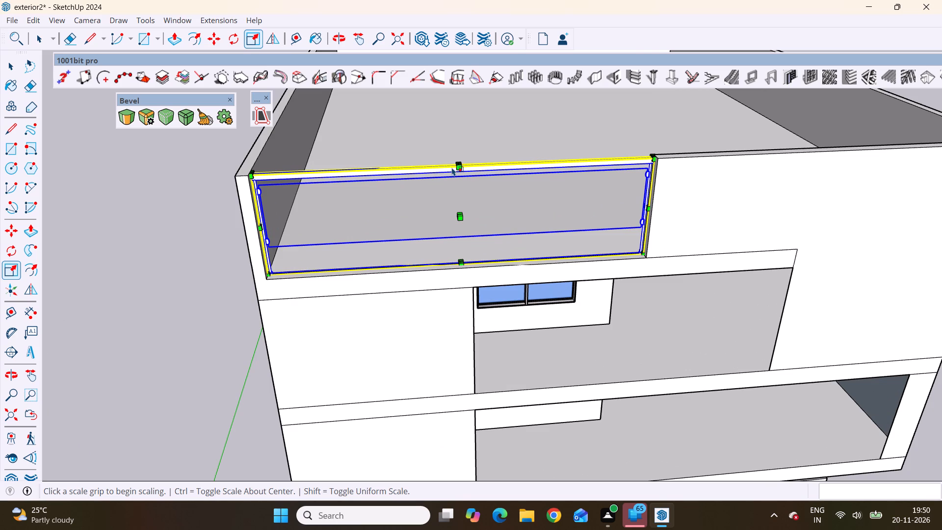
scroll(448, 168, down, 3)
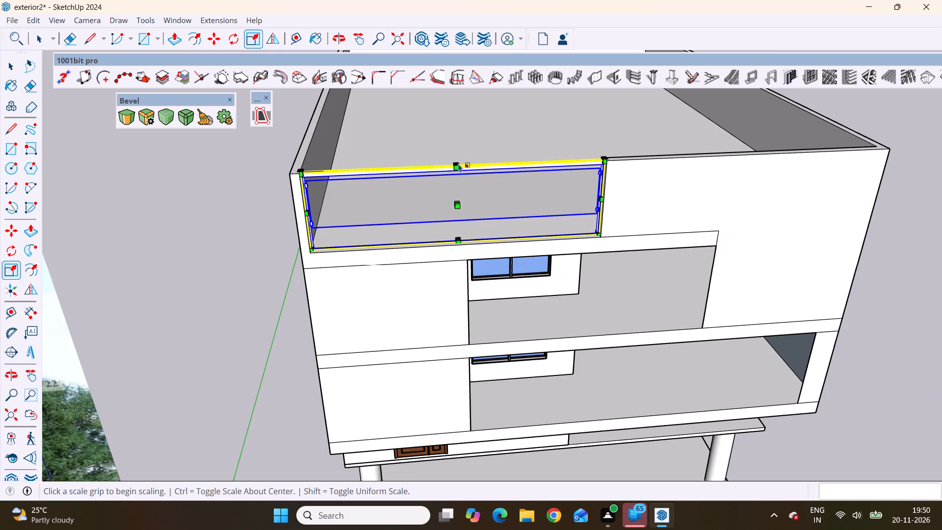
middle_drag(459, 163, 465, 220)
scroll(471, 286, up, 7)
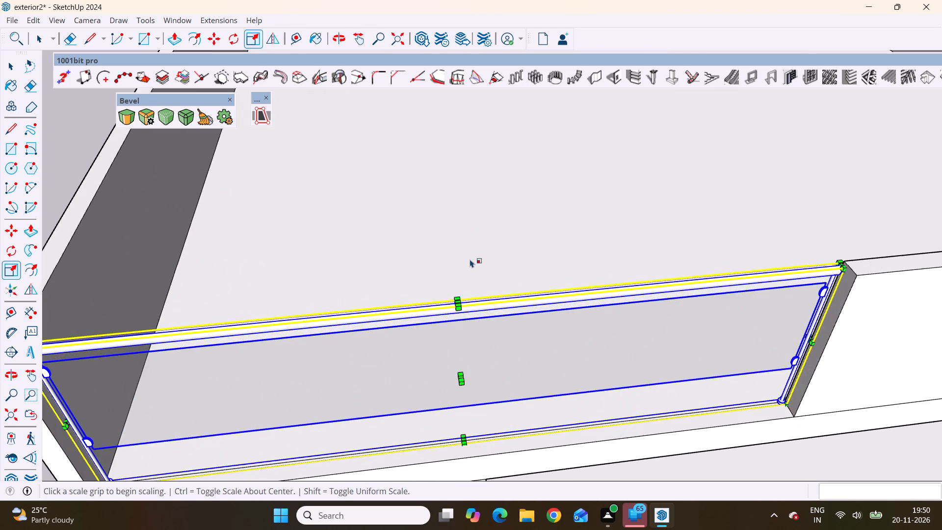
scroll(471, 371, up, 4)
scroll(500, 240, down, 4)
scroll(460, 337, up, 1)
scroll(476, 287, up, 4)
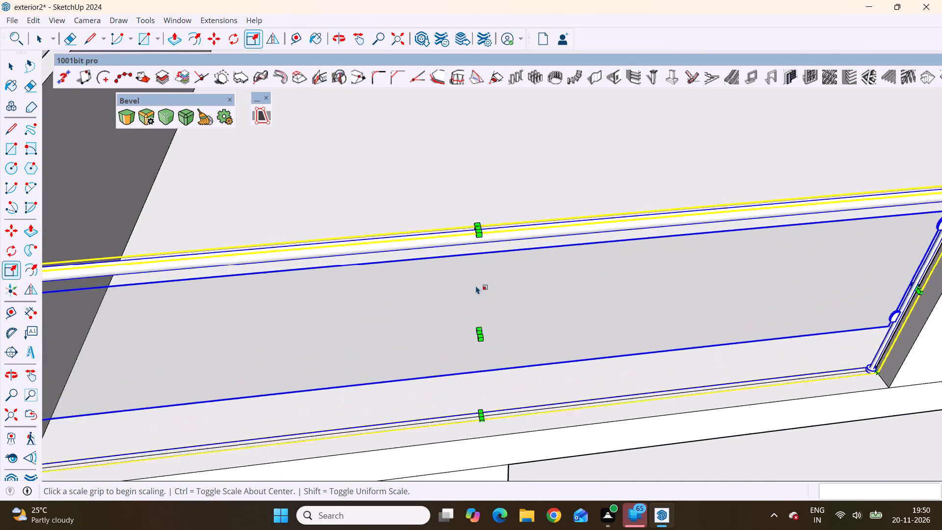
scroll(474, 242, up, 5)
scroll(476, 234, down, 9)
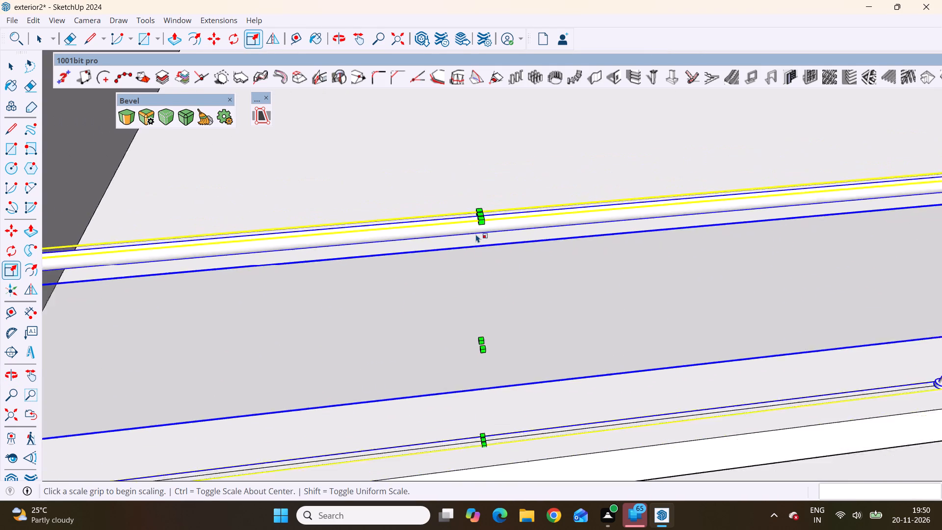
scroll(476, 234, down, 8)
middle_drag(506, 304, 475, 264)
scroll(481, 261, down, 3)
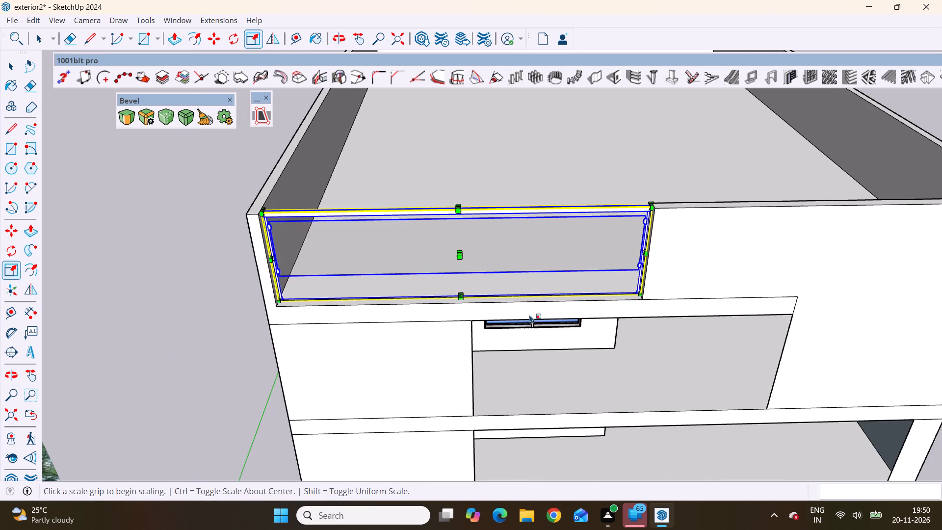
middle_drag(514, 291, 527, 249)
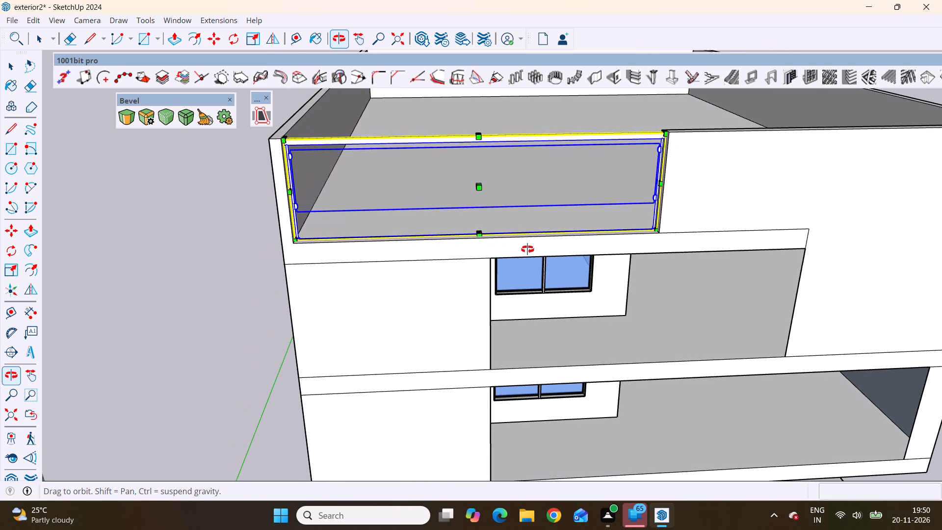
middle_drag(527, 249, 526, 252)
scroll(486, 248, up, 4)
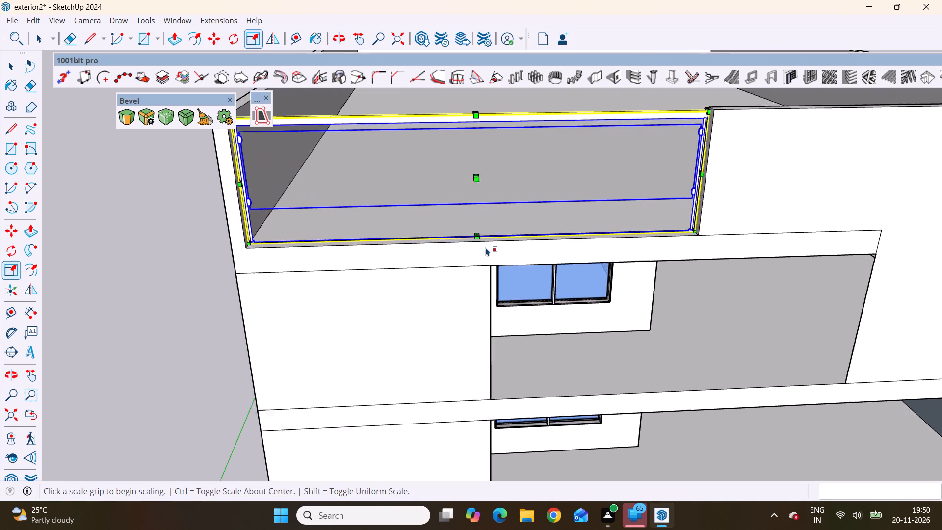
scroll(486, 247, down, 7)
middle_drag(510, 176, 522, 247)
scroll(513, 285, up, 5)
scroll(450, 279, up, 6)
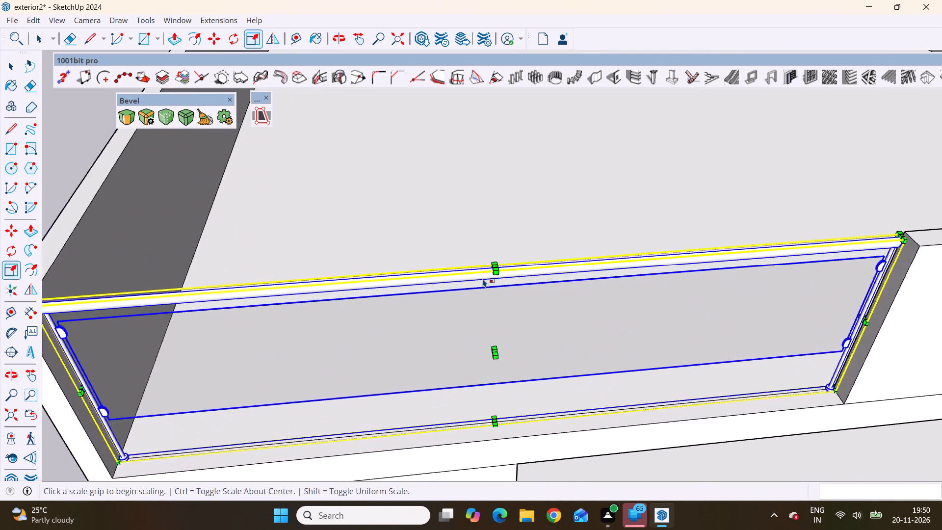
scroll(483, 279, up, 11)
scroll(492, 232, down, 3)
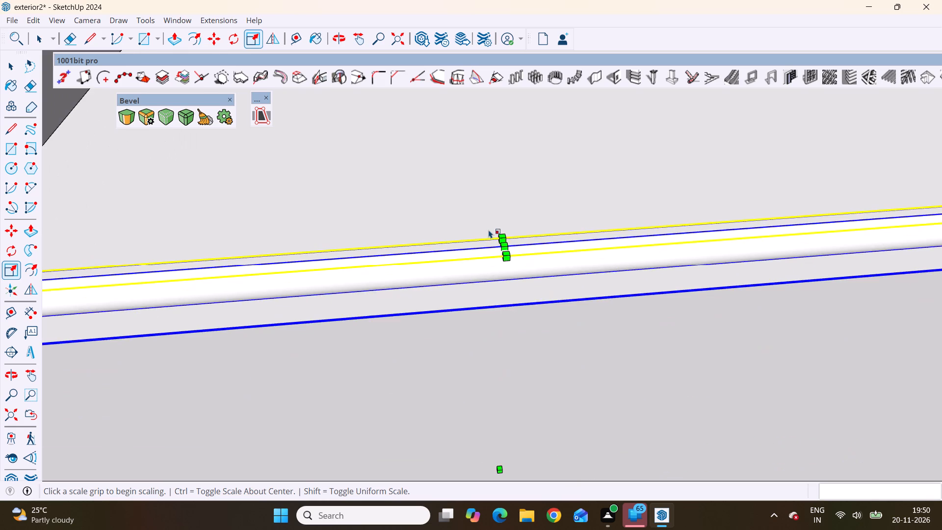
scroll(491, 252, up, 9)
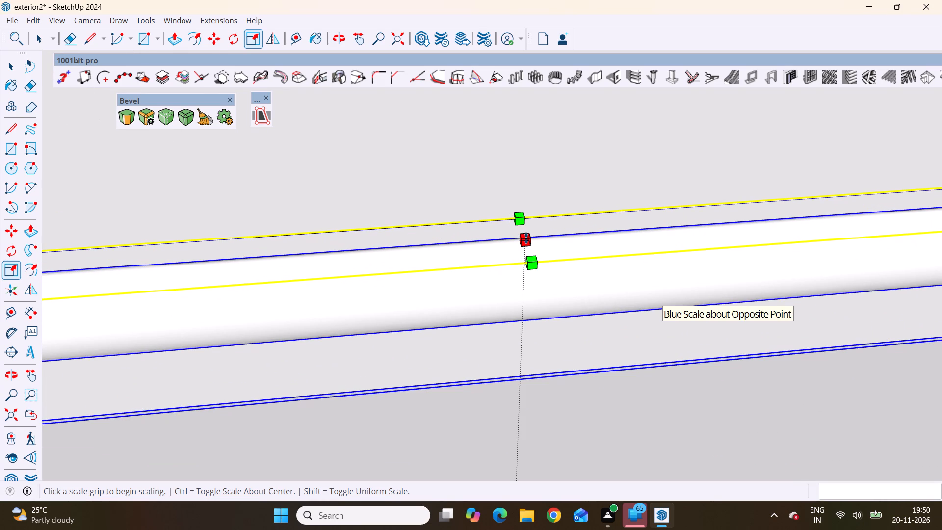
scroll(526, 238, down, 10)
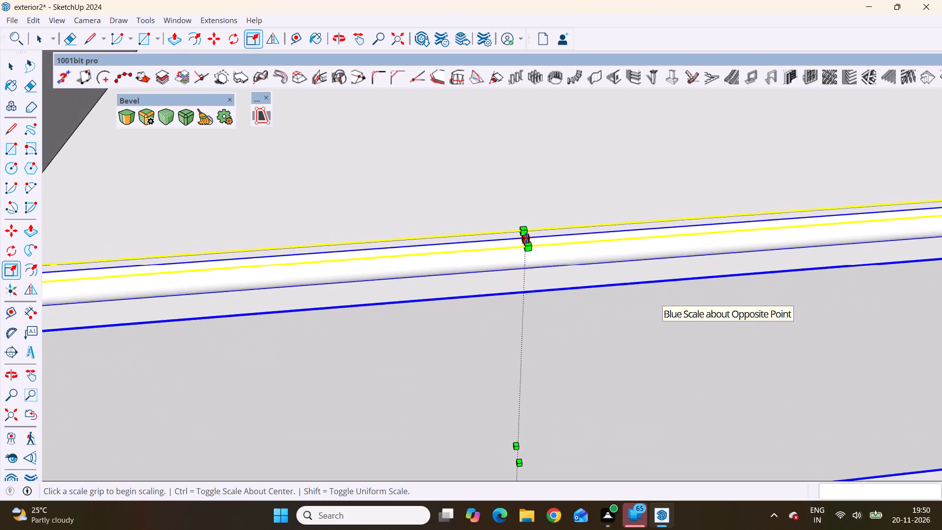
scroll(526, 238, down, 20)
scroll(526, 238, down, 4)
middle_drag(493, 316, 465, 290)
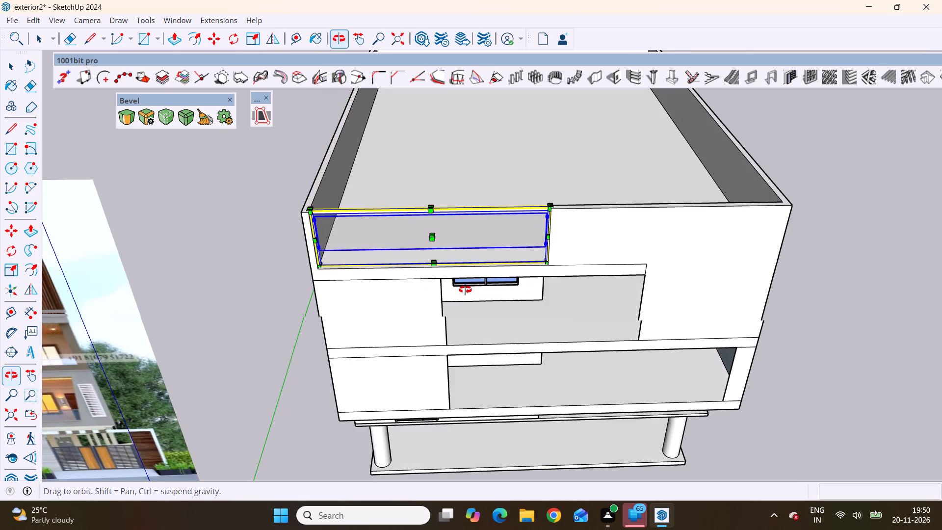
middle_drag(465, 290, 483, 296)
Scale the railing slightly downward once more along the blue axis toward the parapet height, and finish scaling with the full facade in view.
scroll(397, 208, up, 4)
scroll(452, 226, up, 5)
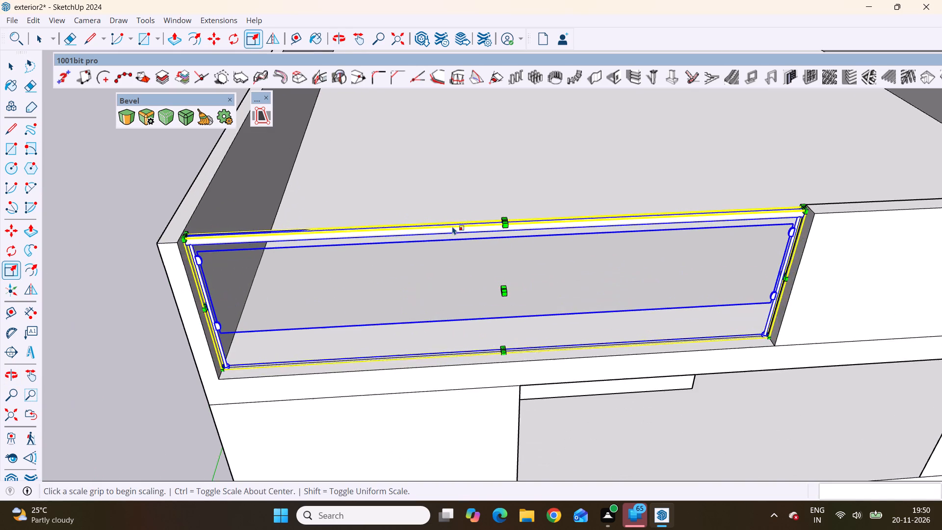
scroll(517, 216, up, 4)
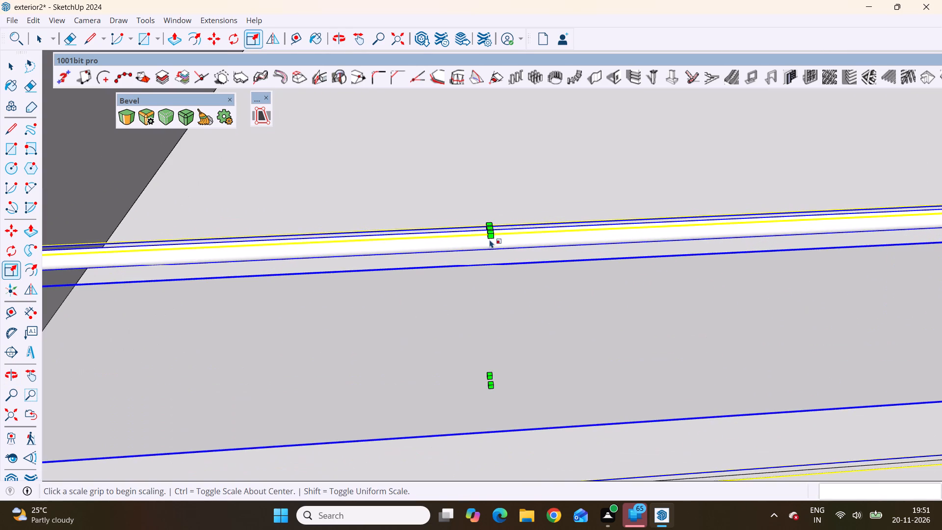
scroll(490, 239, up, 13)
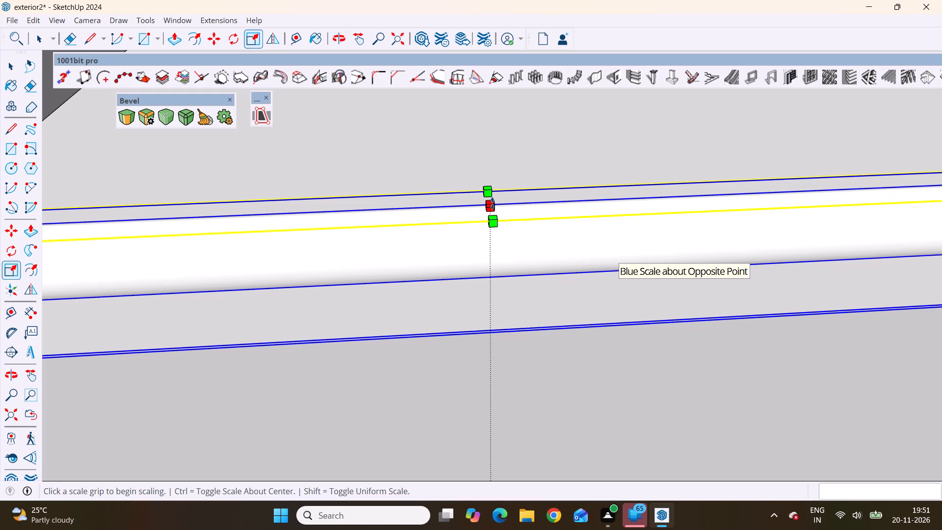
drag(492, 203, 495, 223)
scroll(490, 207, down, 2)
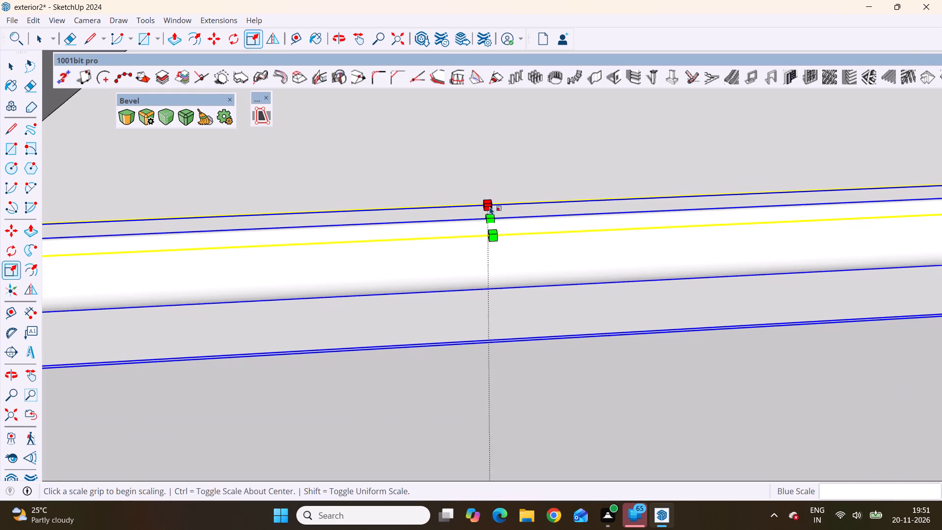
scroll(490, 207, down, 12)
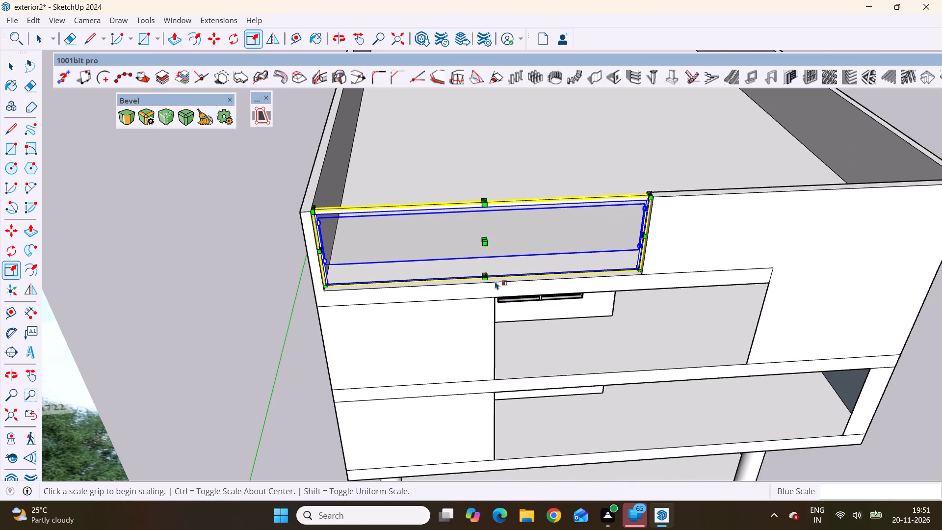
scroll(495, 281, up, 4)
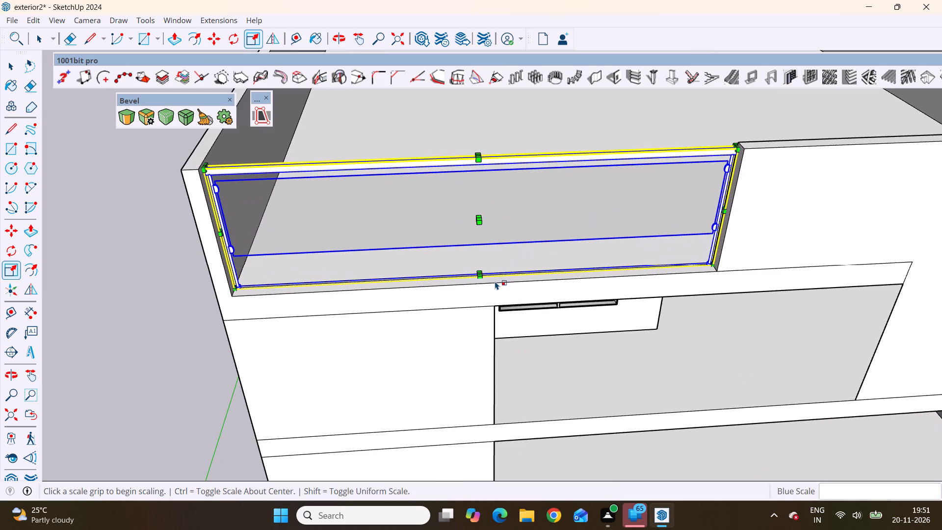
scroll(495, 281, down, 3)
middle_drag(495, 281, 477, 220)
scroll(477, 220, down, 4)
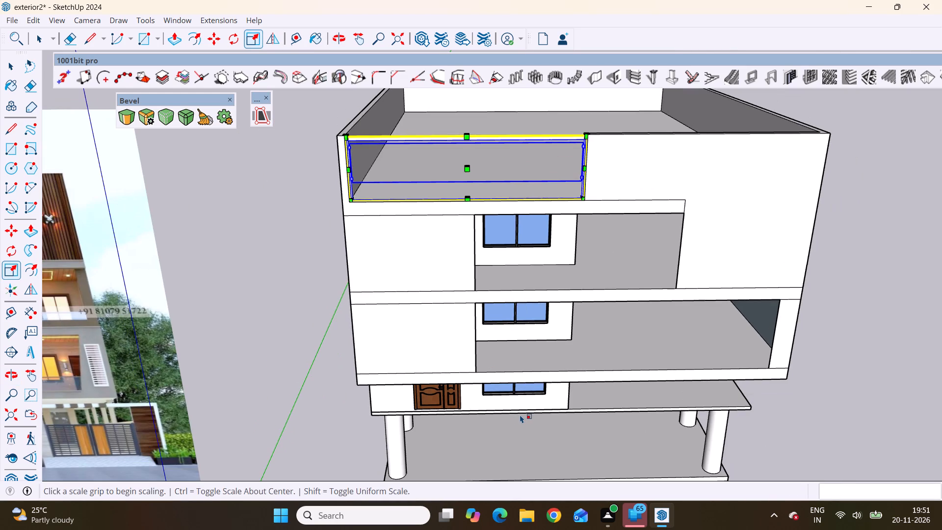
key(space)
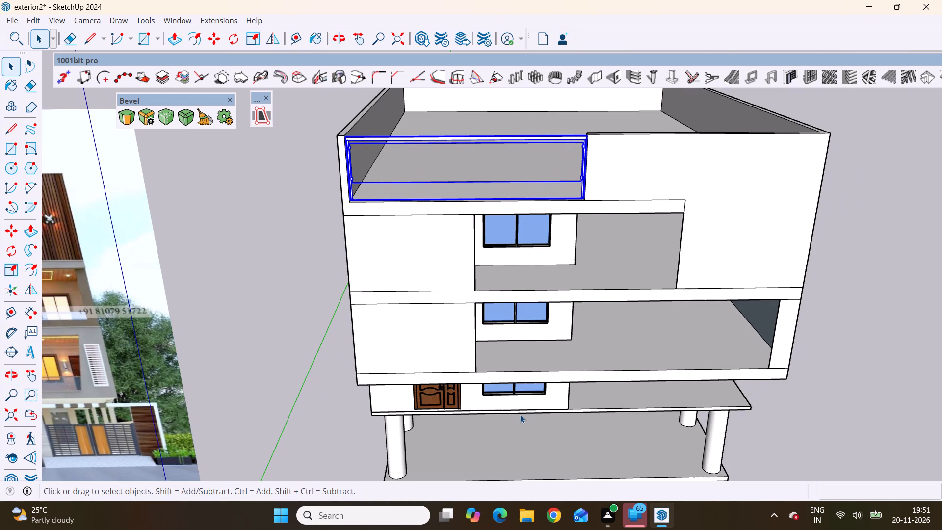
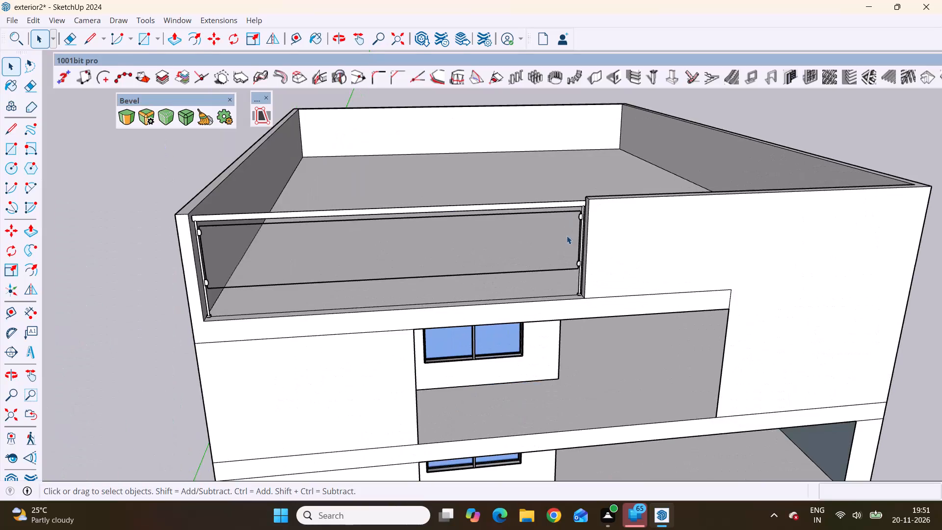
Examine how the roof-terrace glass railing fits against the side parapet and front wall tops from several heights and distances.
click(561, 224)
scroll(569, 220, down, 6)
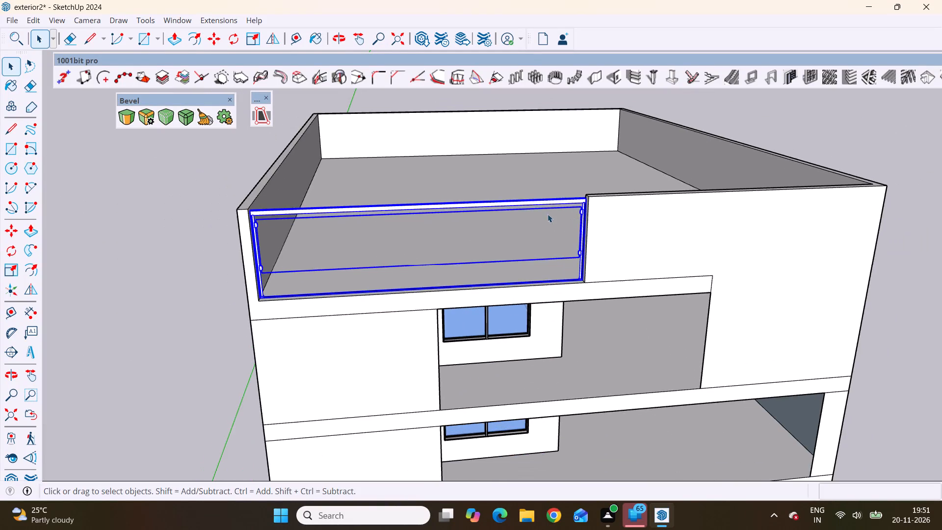
middle_drag(540, 209, 527, 267)
scroll(439, 297, up, 2)
scroll(477, 298, down, 1)
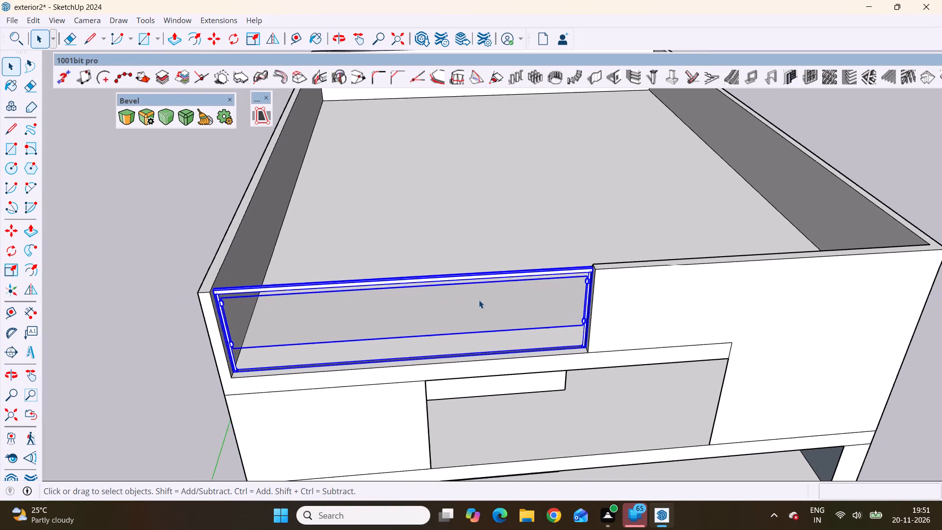
scroll(479, 300, down, 1)
middle_drag(449, 304, 442, 255)
scroll(477, 314, down, 4)
scroll(419, 224, up, 3)
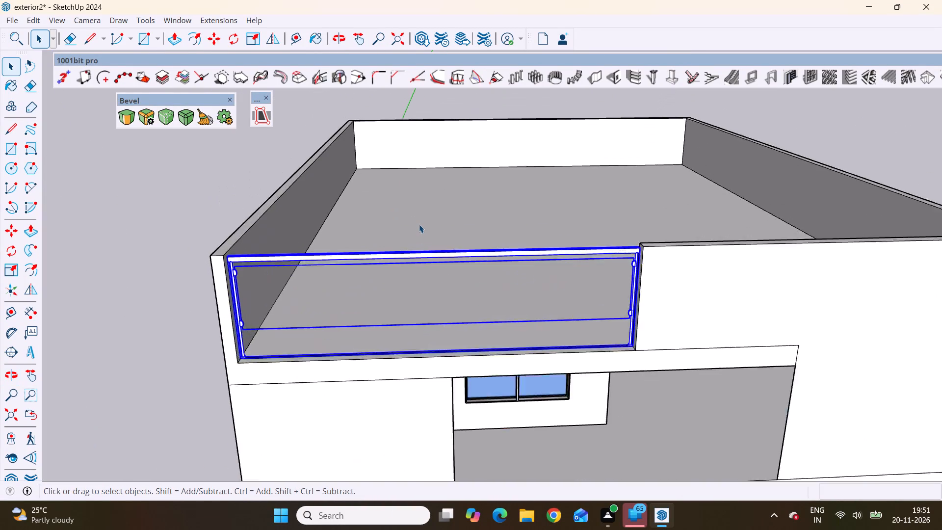
scroll(419, 224, up, 2)
scroll(419, 224, down, 4)
middle_drag(444, 257, 437, 301)
scroll(432, 324, up, 4)
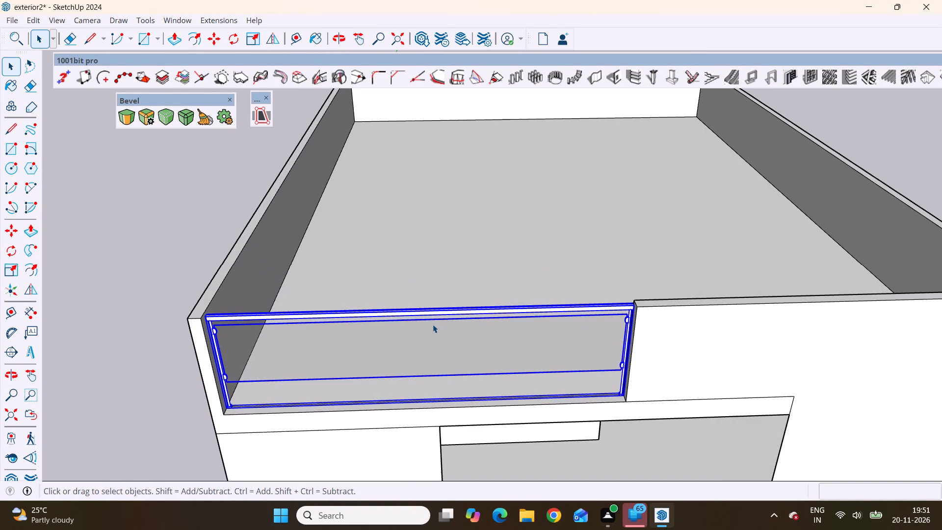
scroll(490, 293, down, 4)
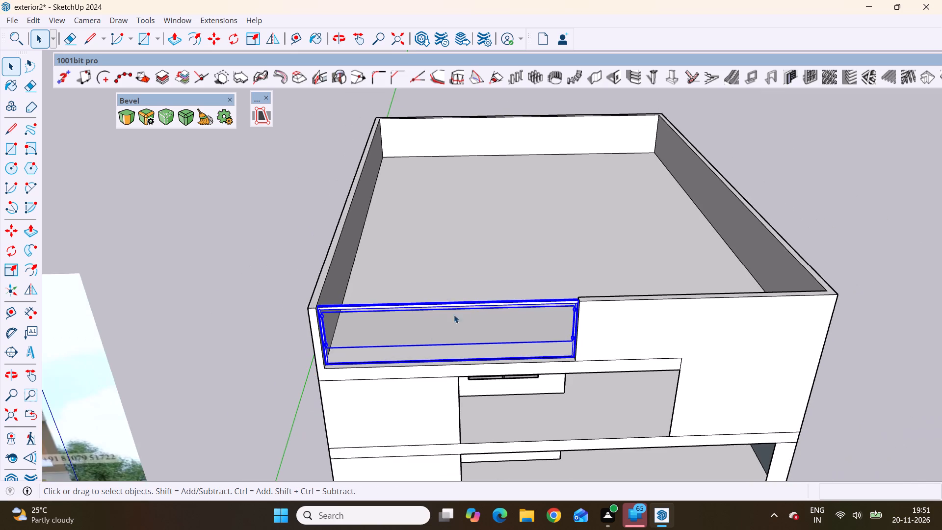
scroll(390, 349, up, 3)
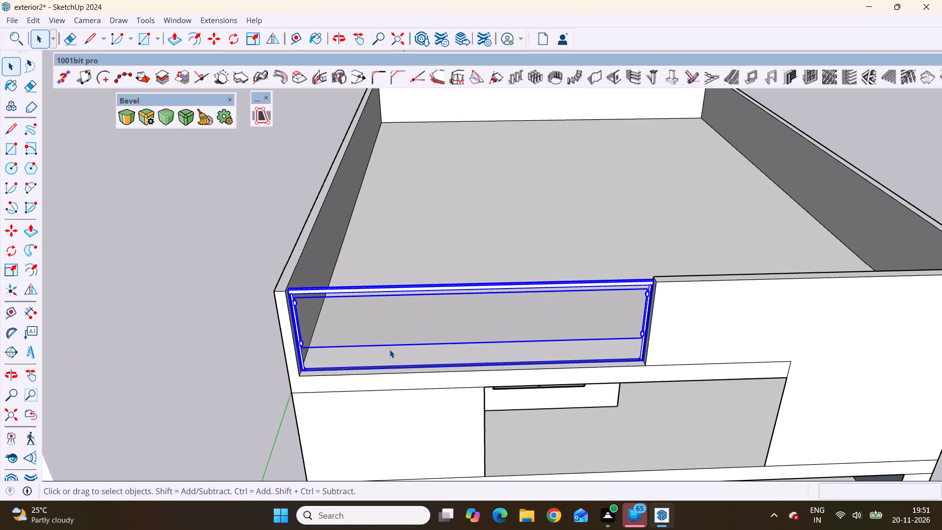
scroll(389, 349, down, 11)
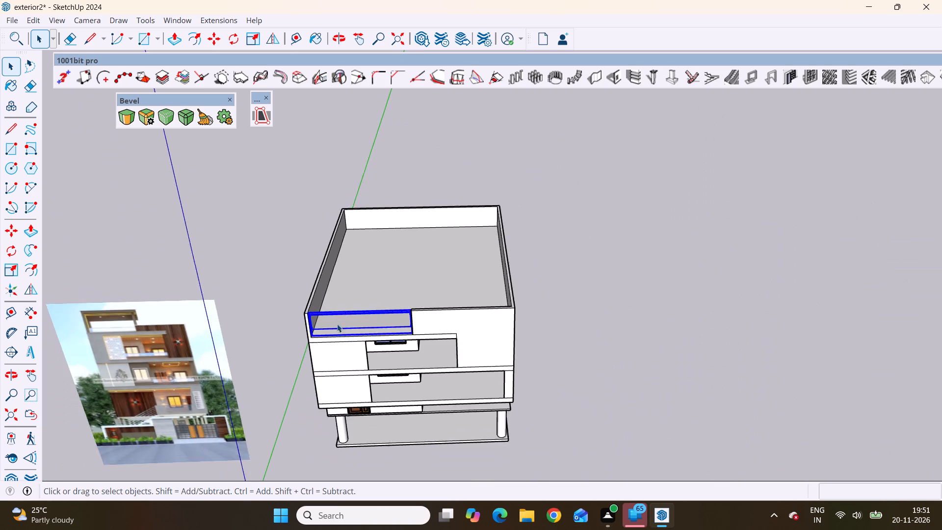
Compare the house's front facade and roof terrace with the reference image beside it.
scroll(337, 324, down, 2)
middle_drag(320, 369, 394, 273)
click(272, 223)
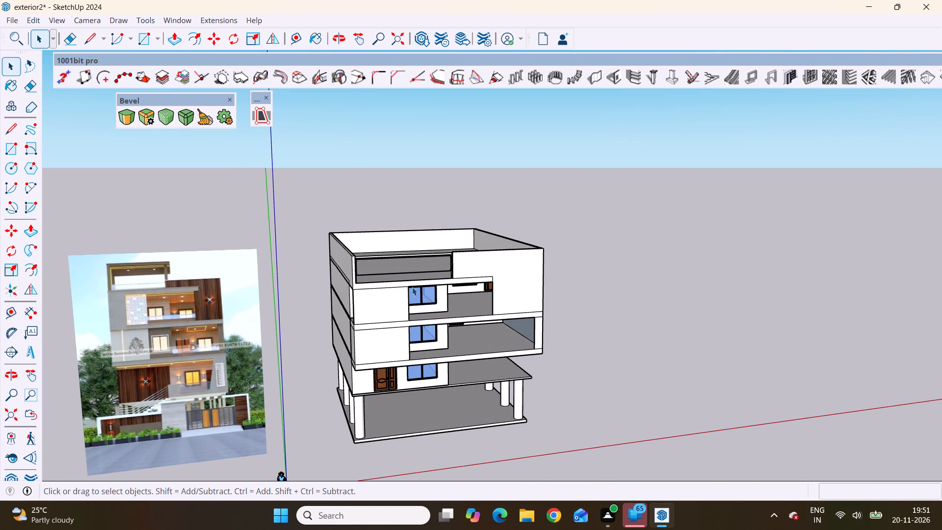
scroll(419, 292, down, 2)
middle_drag(471, 305, 389, 311)
scroll(235, 278, up, 7)
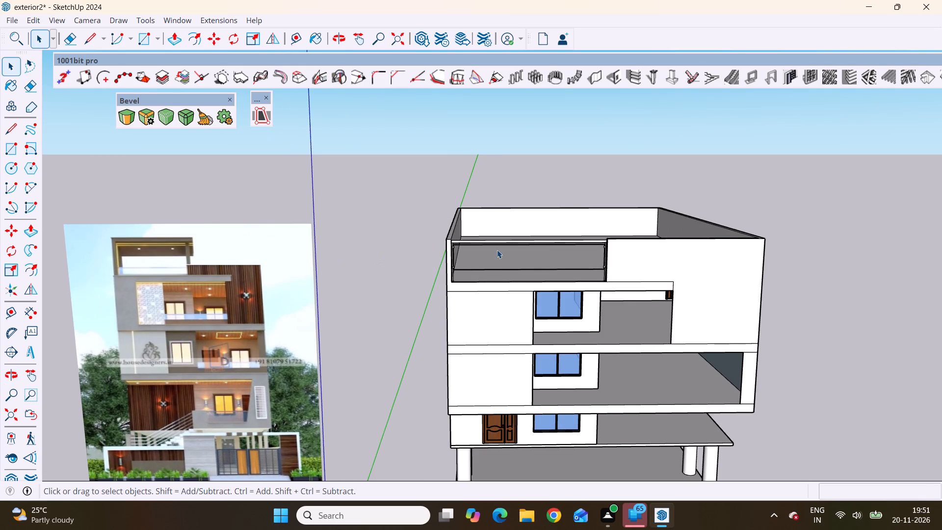
scroll(497, 250, down, 1)
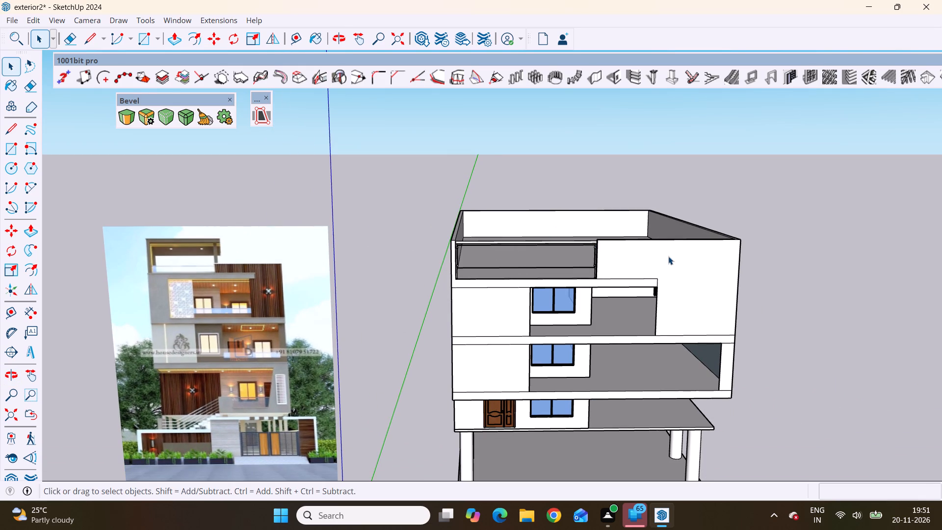
middle_drag(669, 266, 657, 322)
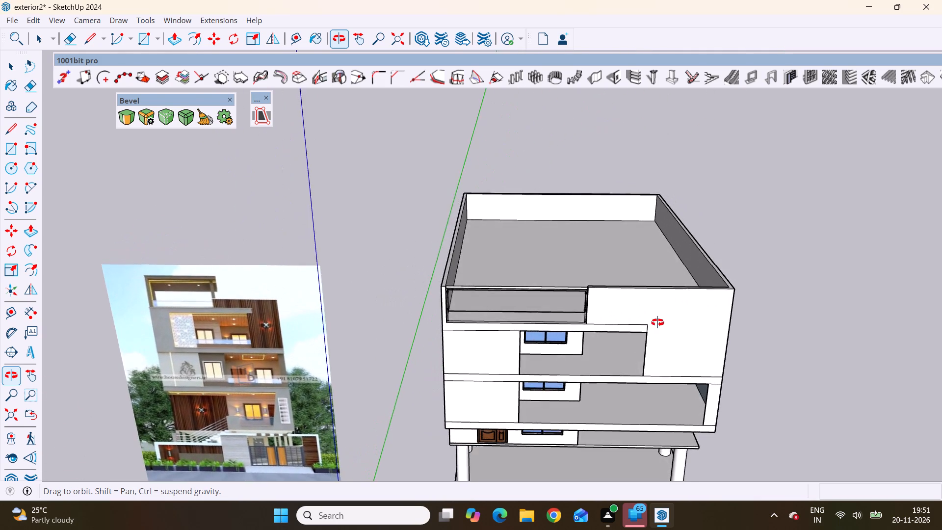
middle_drag(657, 322, 680, 347)
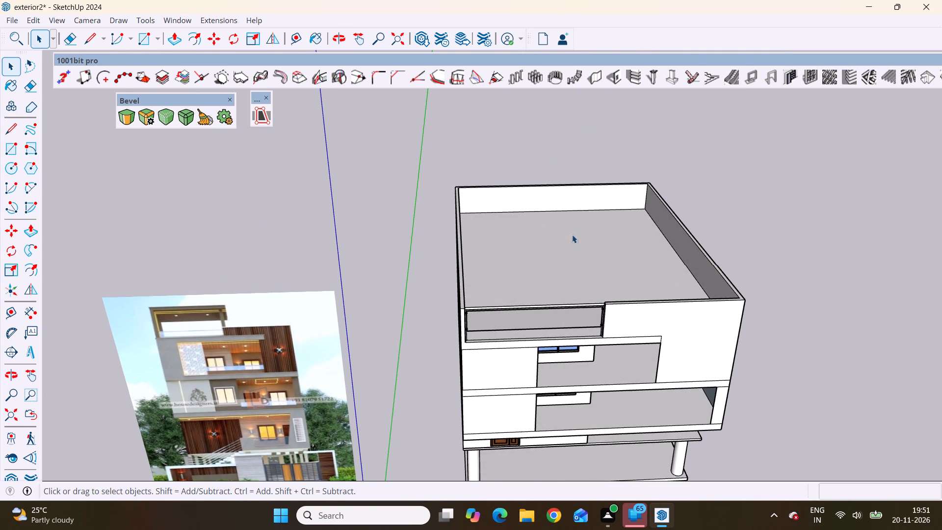
scroll(537, 227, up, 3)
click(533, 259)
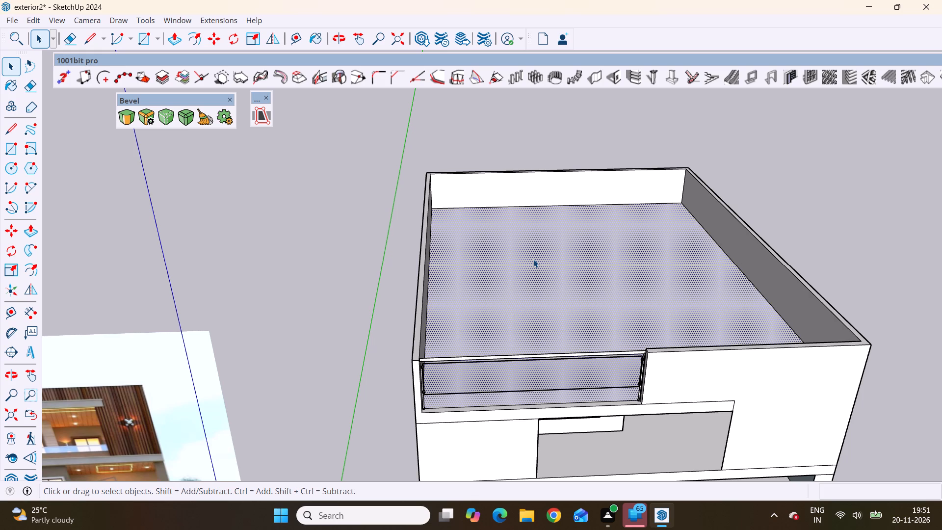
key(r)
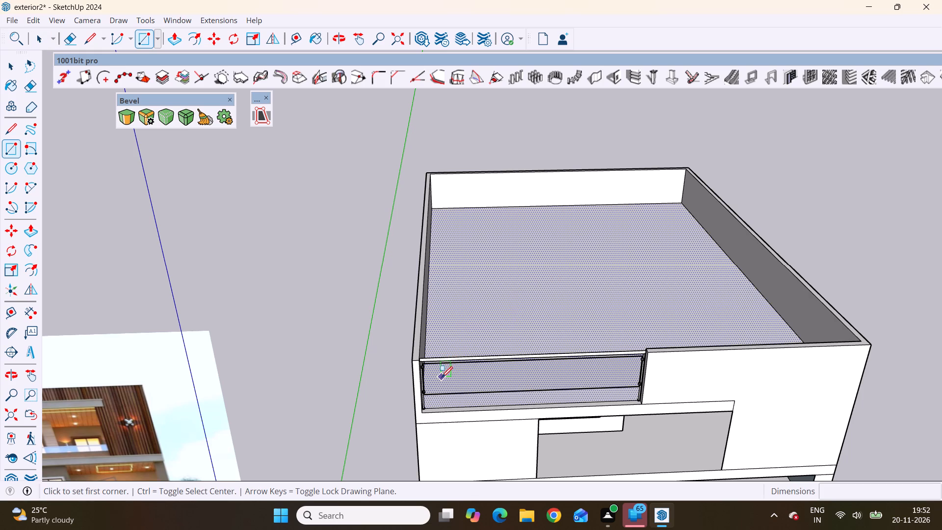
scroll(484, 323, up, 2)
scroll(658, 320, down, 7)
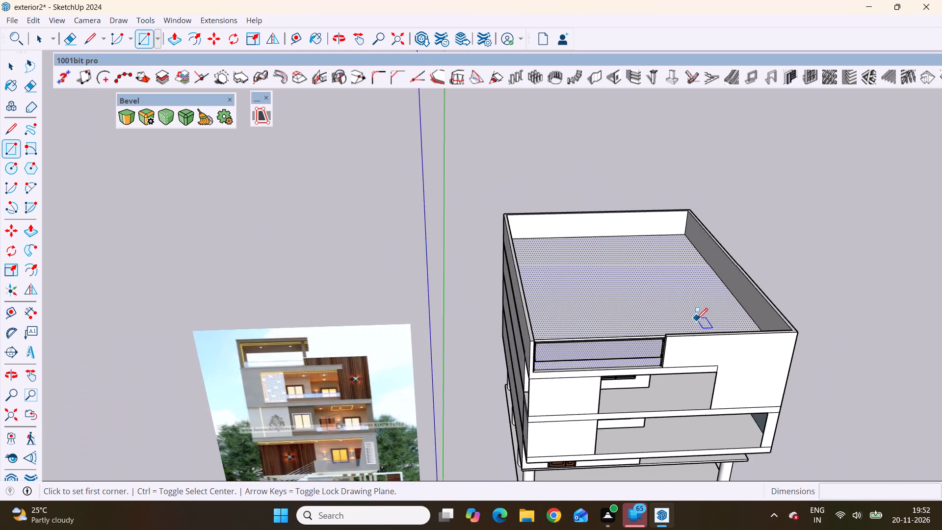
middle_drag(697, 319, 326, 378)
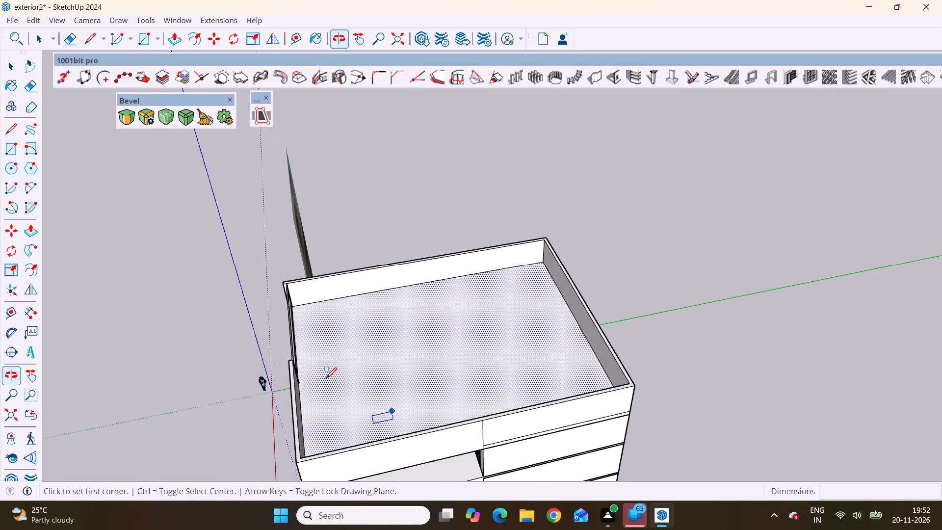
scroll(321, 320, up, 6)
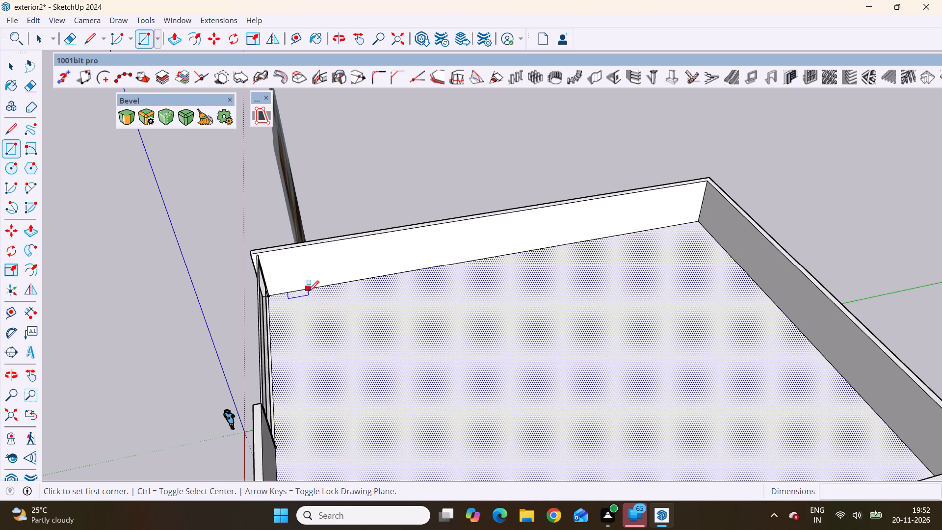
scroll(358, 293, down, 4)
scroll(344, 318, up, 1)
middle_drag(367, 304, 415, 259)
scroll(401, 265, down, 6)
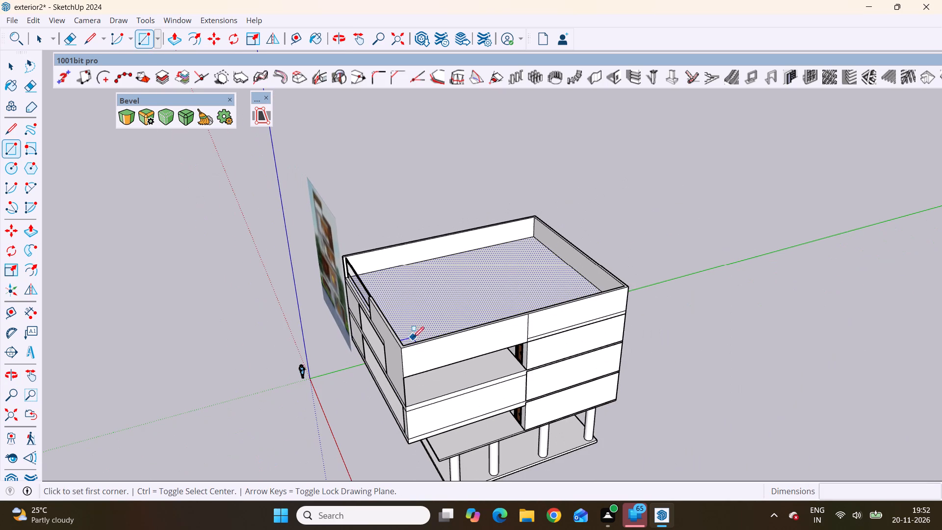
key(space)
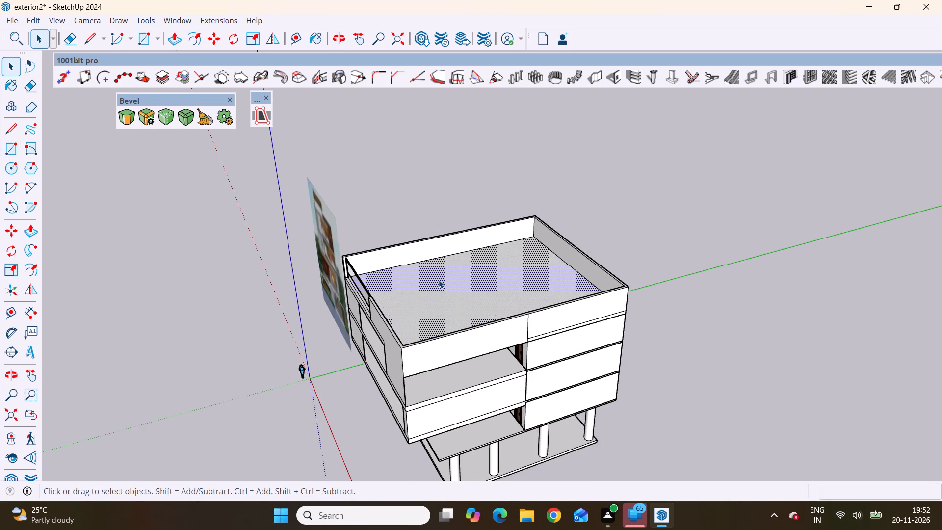
Delete the vertical dividing edge on the outer face of the long side parapet wall, above the side opening.
scroll(690, 383, up, 4)
scroll(468, 347, up, 4)
scroll(430, 289, up, 5)
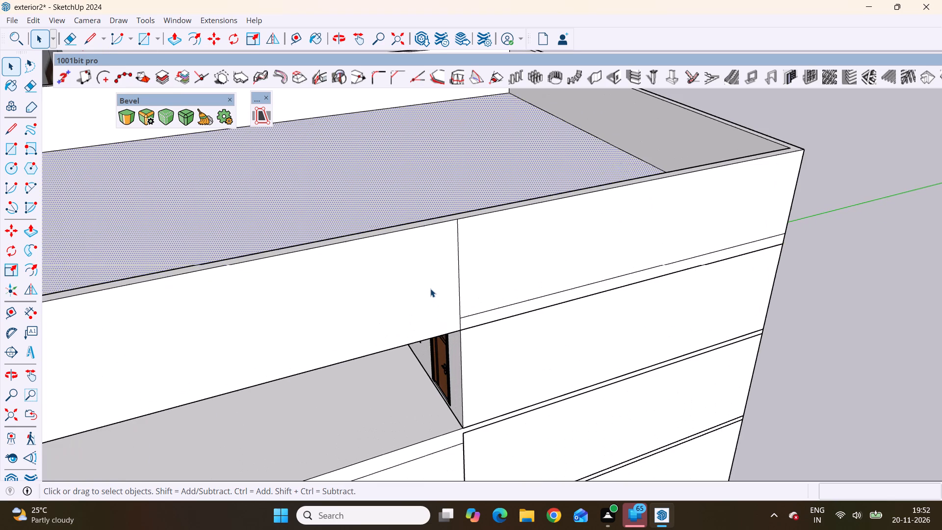
click(458, 296)
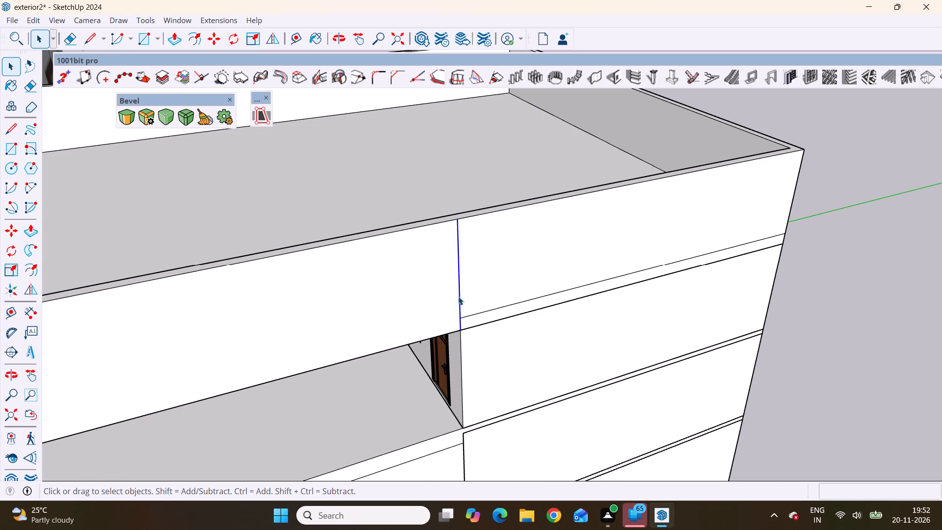
key(Delete)
Select the roof-terrace floor face enclosed by the parapet walls.
scroll(477, 287, down, 14)
middle_drag(386, 215, 535, 230)
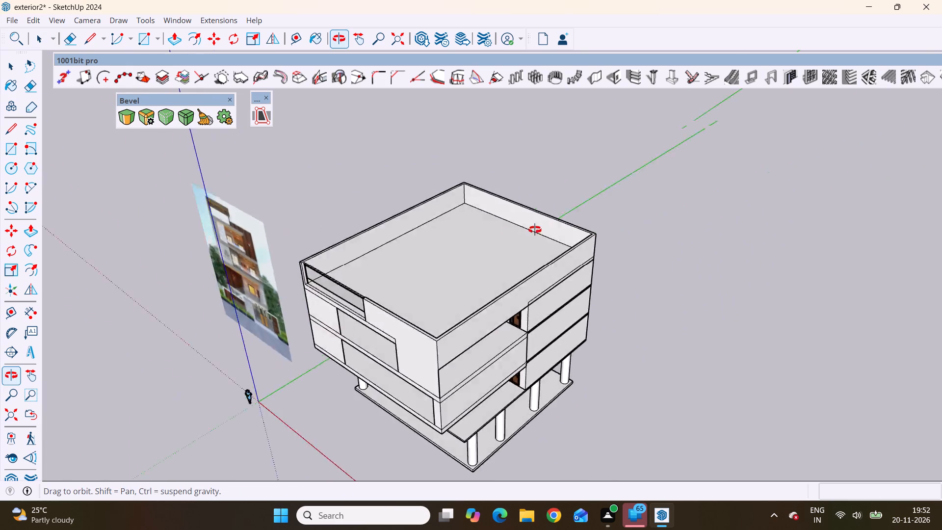
middle_drag(535, 230, 349, 242)
scroll(347, 239, up, 4)
click(390, 259)
scroll(326, 239, down, 3)
middle_drag(342, 238, 452, 254)
scroll(450, 254, up, 1)
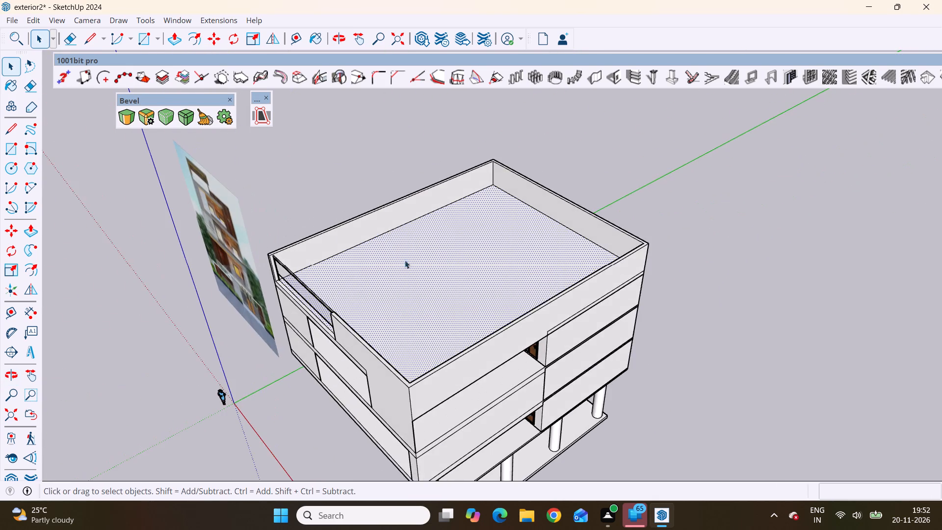
scroll(373, 263, up, 3)
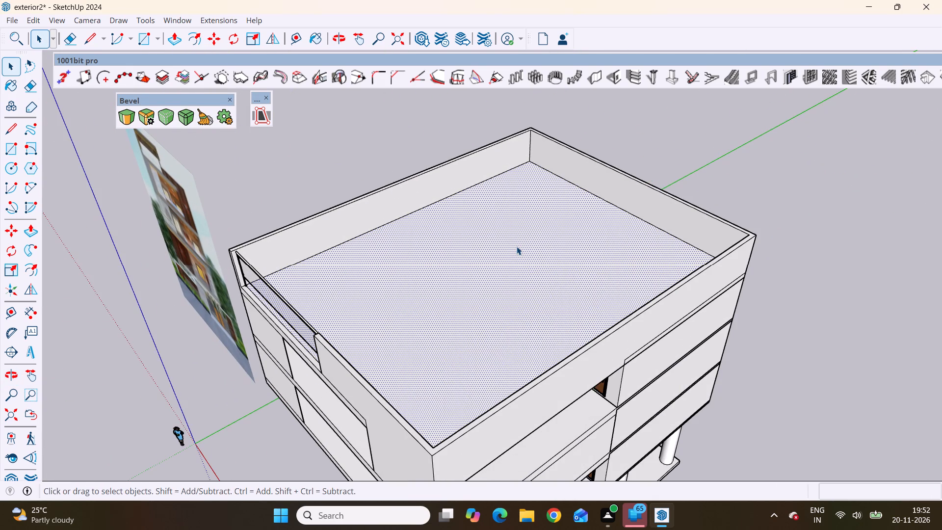
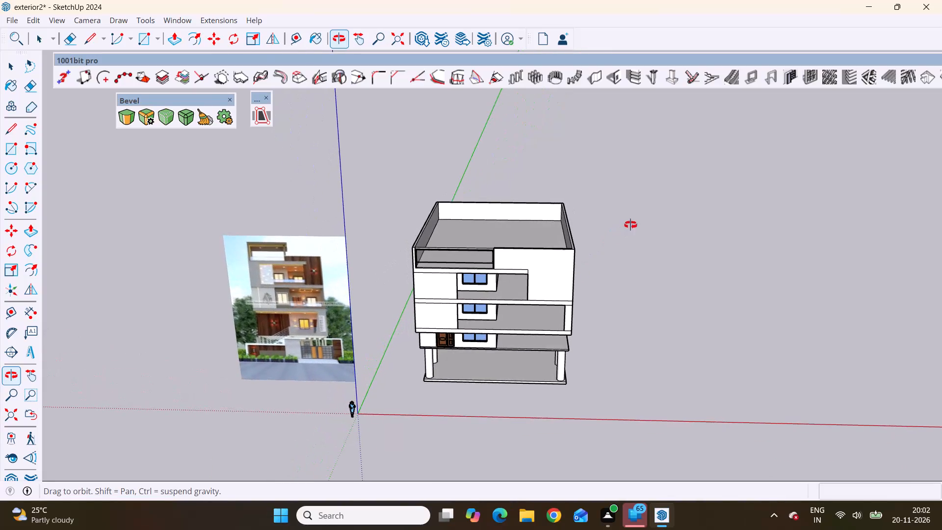
Compare the house's upper floors and roof terrace with the rooftop structure in the reference image.
scroll(419, 240, up, 1)
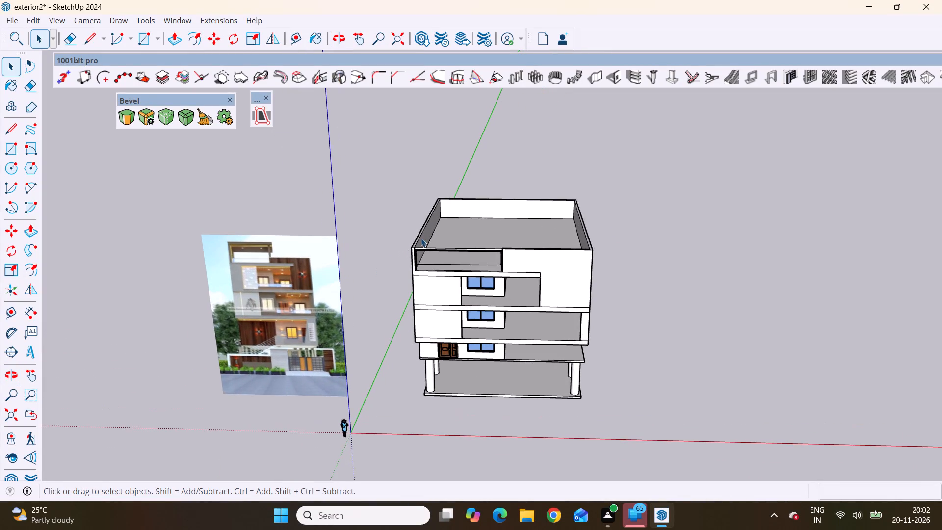
scroll(421, 238, up, 1)
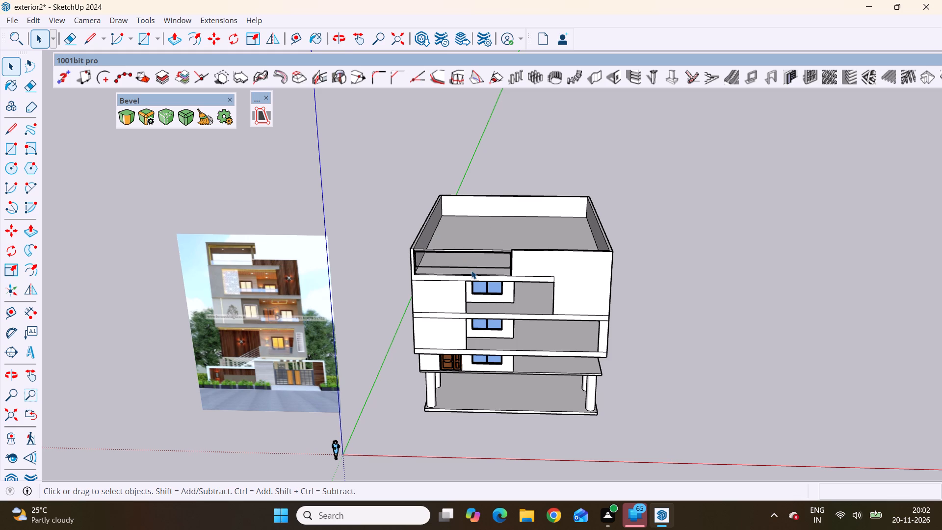
middle_drag(472, 270, 495, 241)
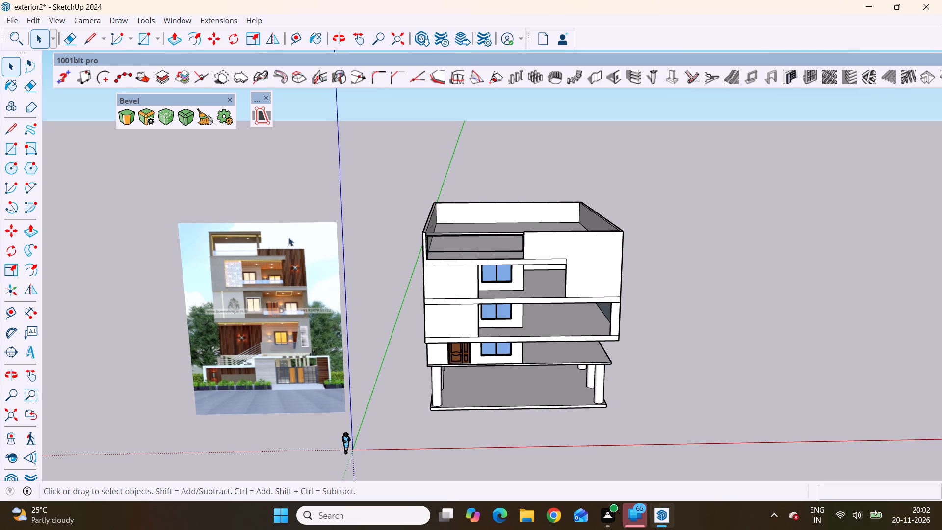
scroll(278, 293, up, 2)
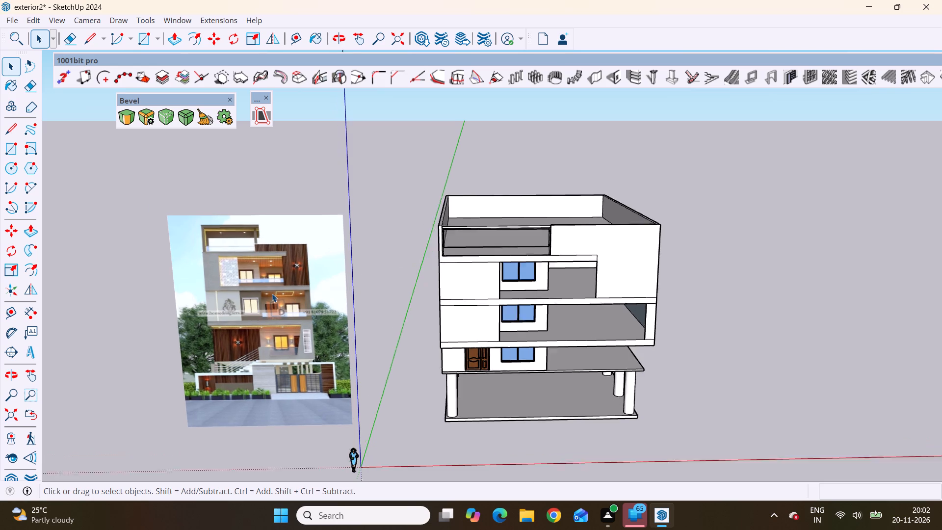
scroll(272, 293, up, 6)
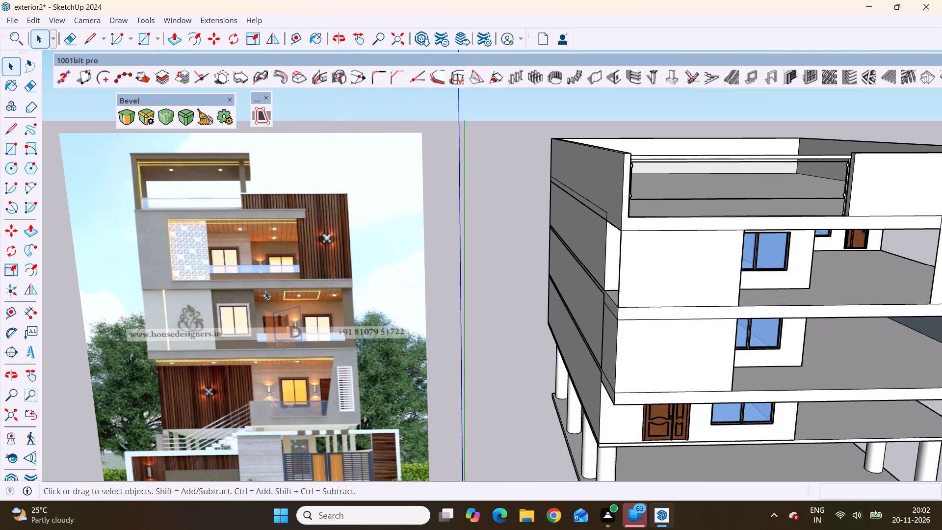
scroll(212, 267, down, 4)
middle_drag(463, 199, 476, 315)
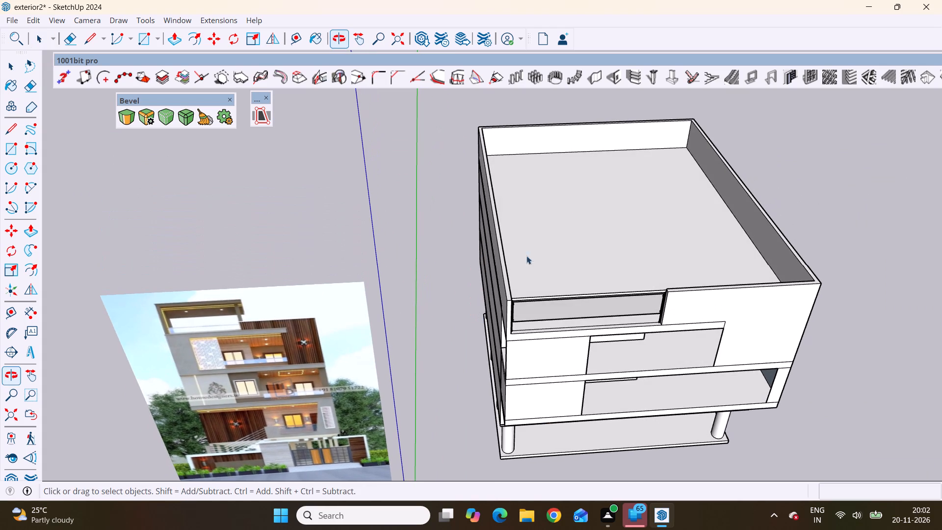
Draw a rectangle about 22' 11" by 24' 8" on the roof-terrace floor, behind the front glass railing and near the side parapet.
click(559, 215)
scroll(559, 215, up, 1)
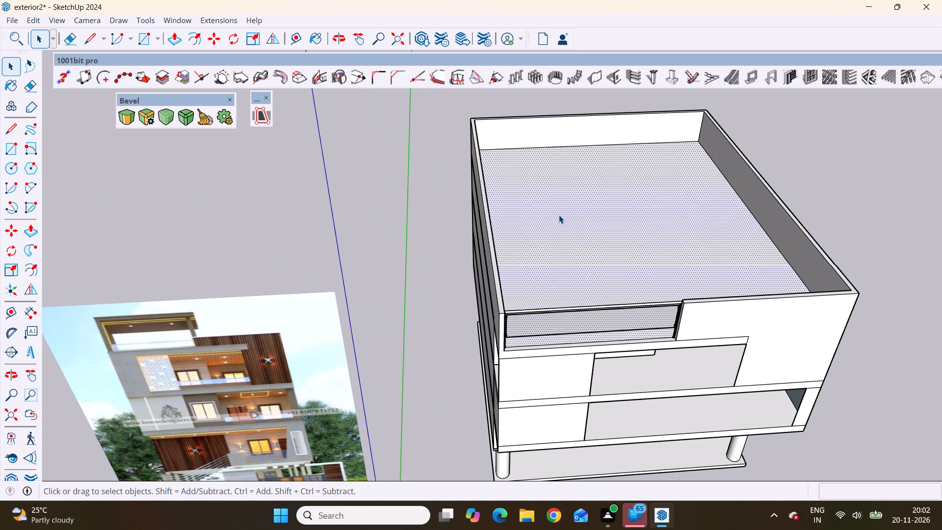
text(r4)
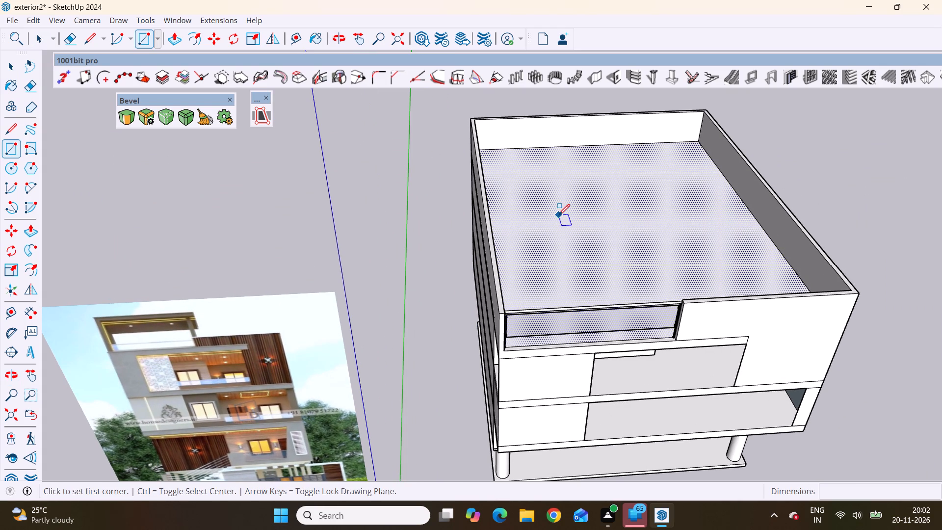
key(space)
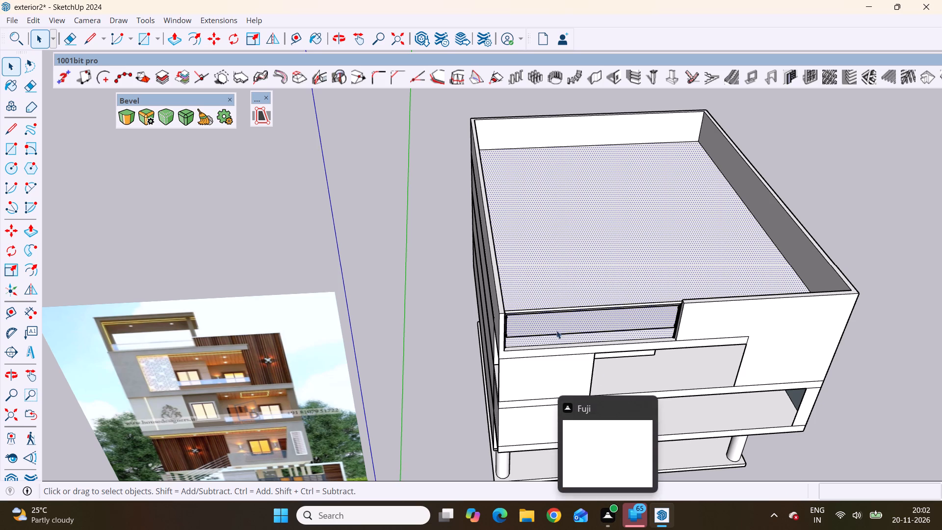
scroll(549, 257, up, 1)
click(549, 243)
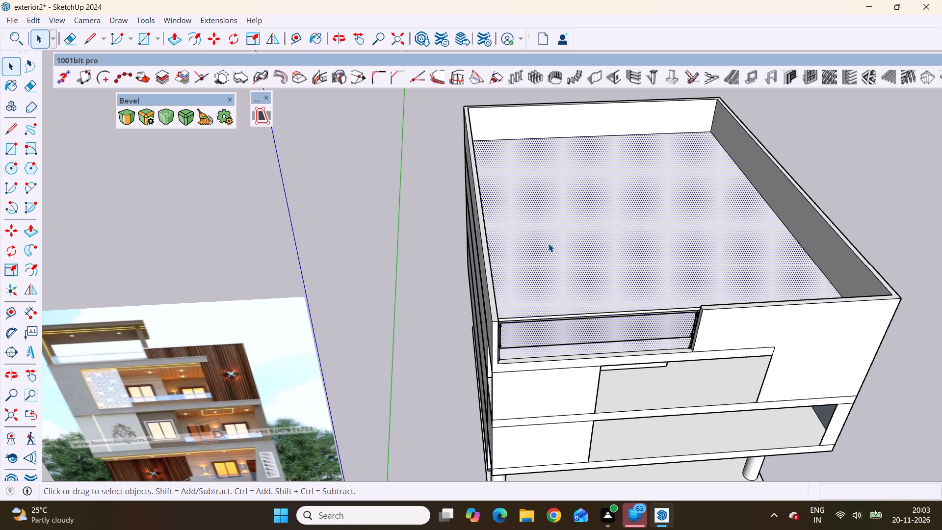
key(r)
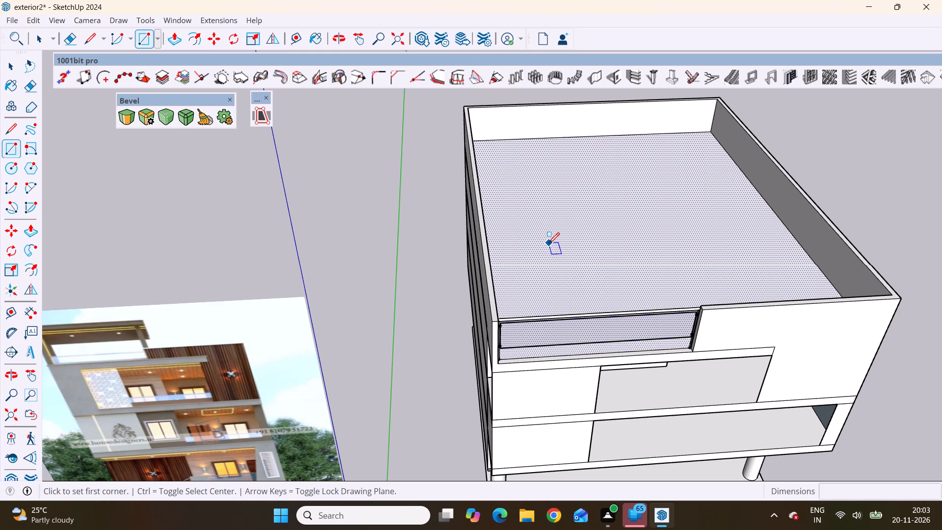
scroll(513, 217, up, 2)
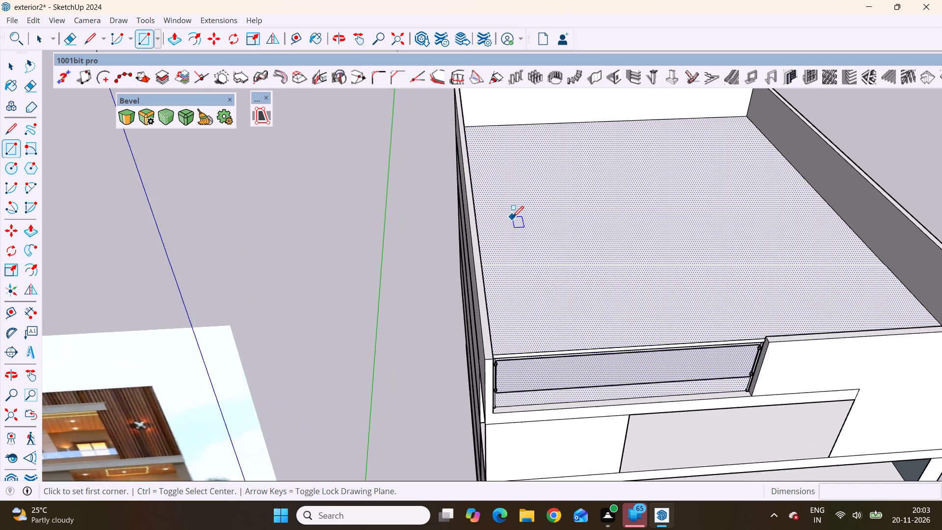
scroll(513, 217, up, 1)
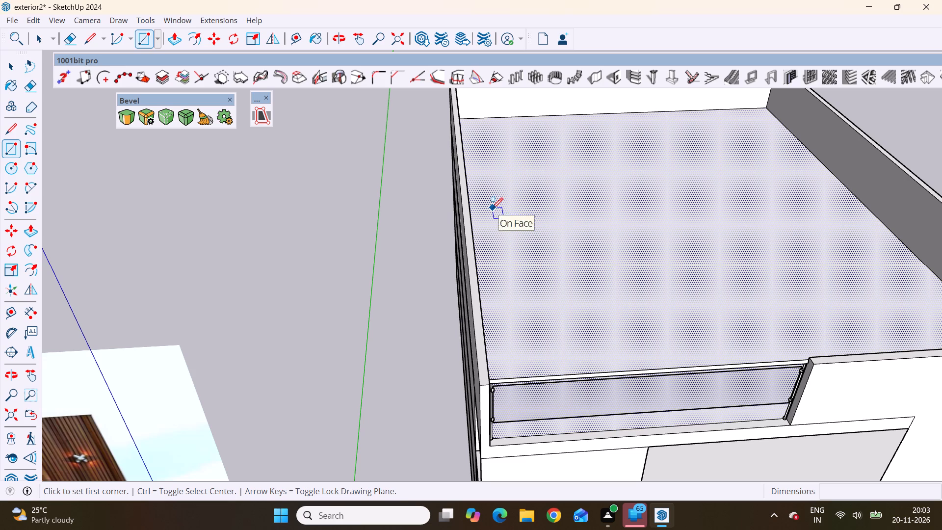
click(492, 209)
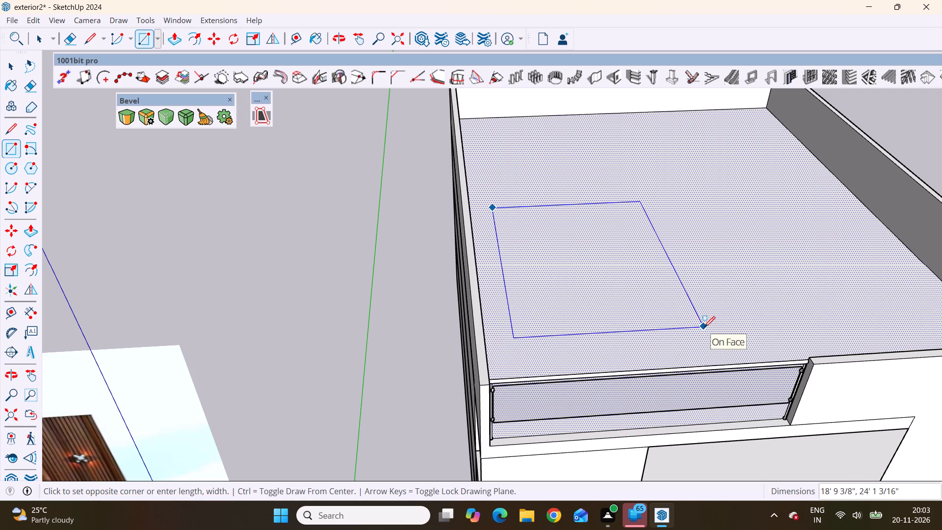
scroll(704, 327, down, 6)
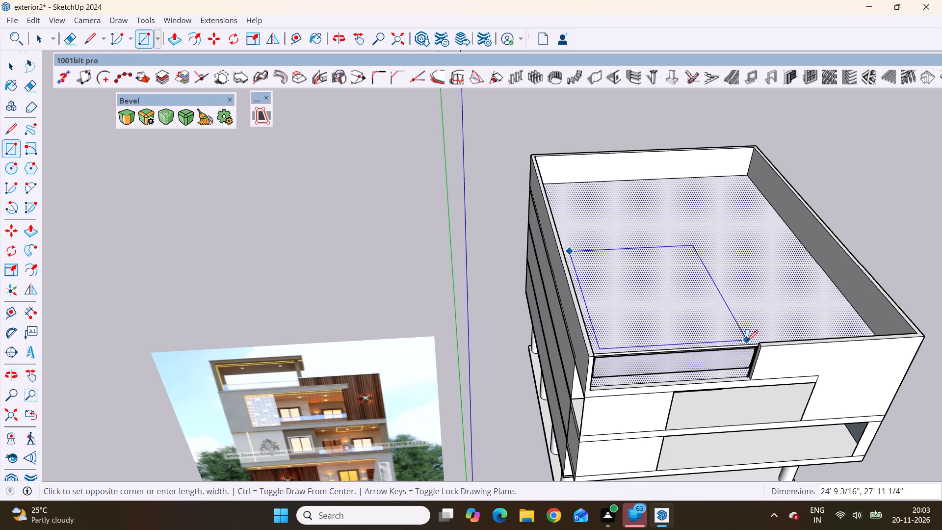
scroll(744, 341, up, 2)
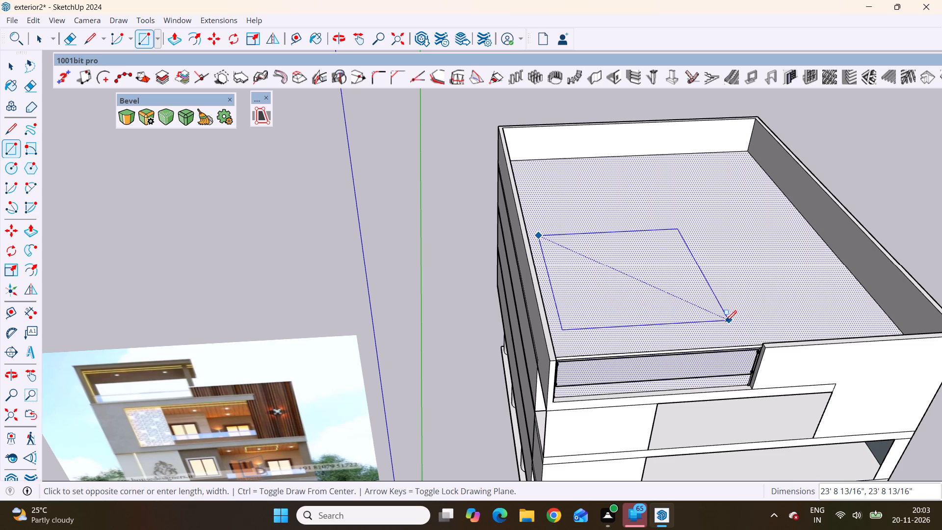
click(725, 325)
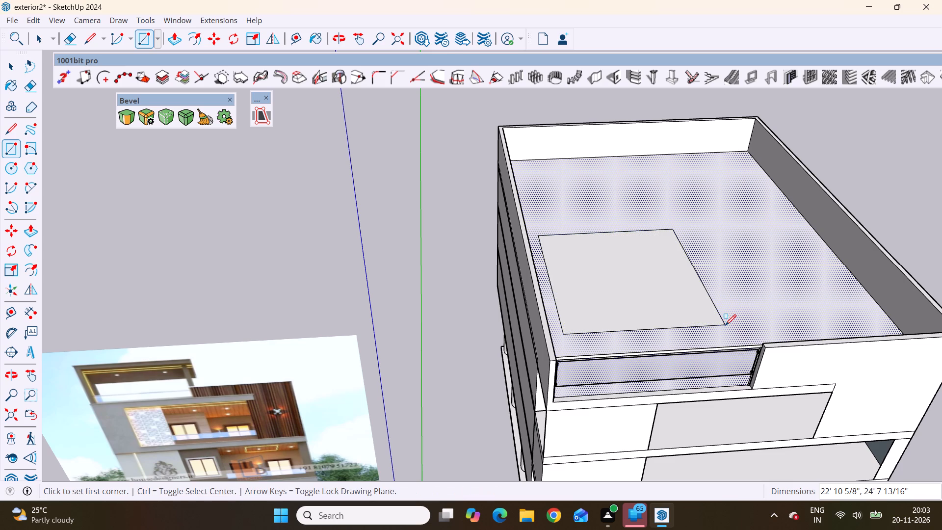
Make a group from the terrace-floor rectangle's face and its bounding edges.
scroll(696, 327, down, 5)
middle_drag(726, 360, 689, 297)
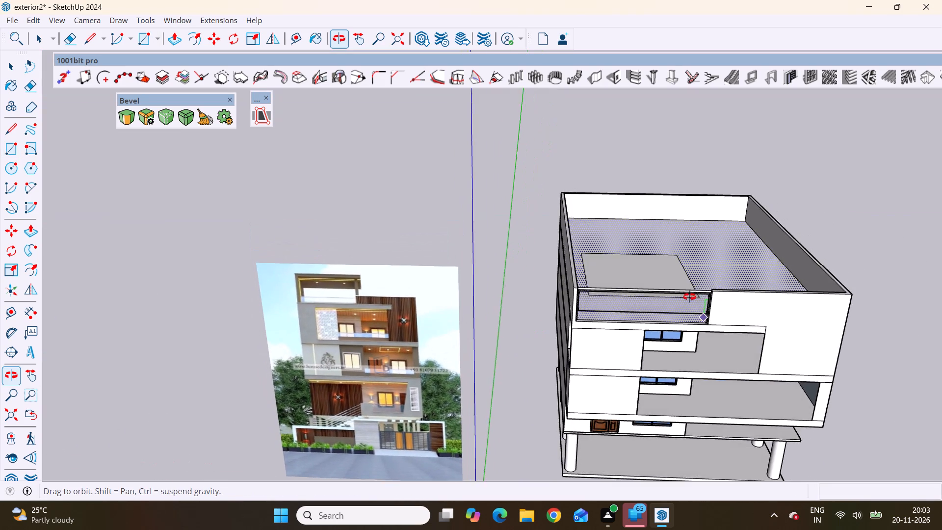
middle_drag(689, 297, 700, 312)
scroll(630, 288, up, 2)
key(space)
double_click(630, 288)
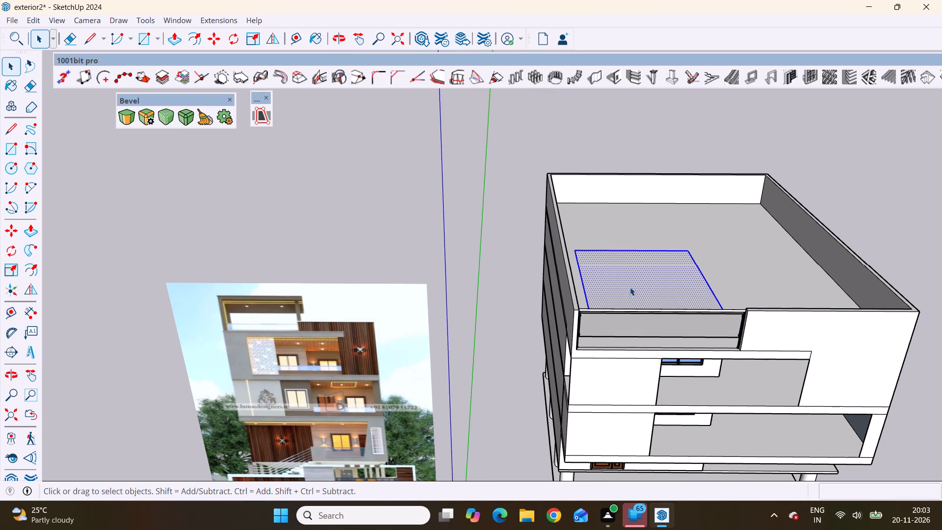
right_click(629, 287)
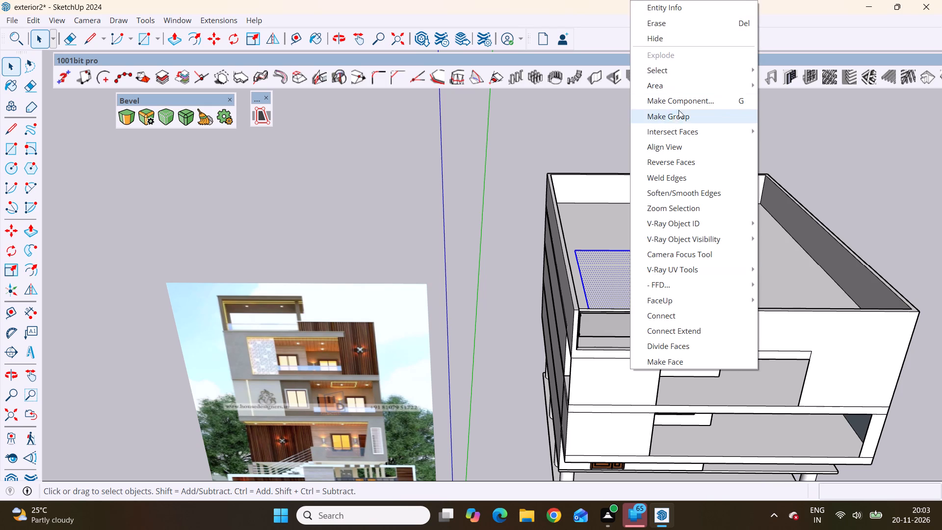
click(674, 114)
Inside the rectangle group, extrude the face 15' upward to form the rooftop room block, and close the group.
click(639, 267)
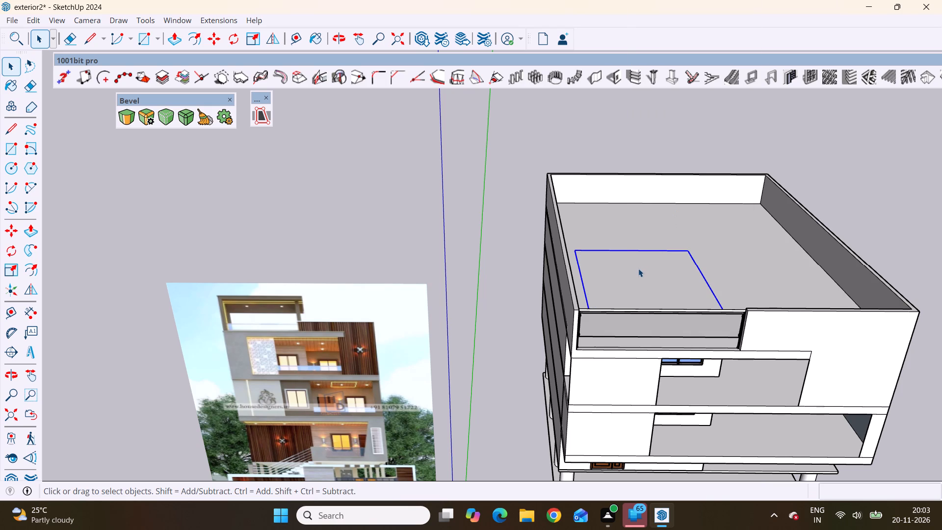
click(638, 268)
double_click(652, 283)
click(652, 283)
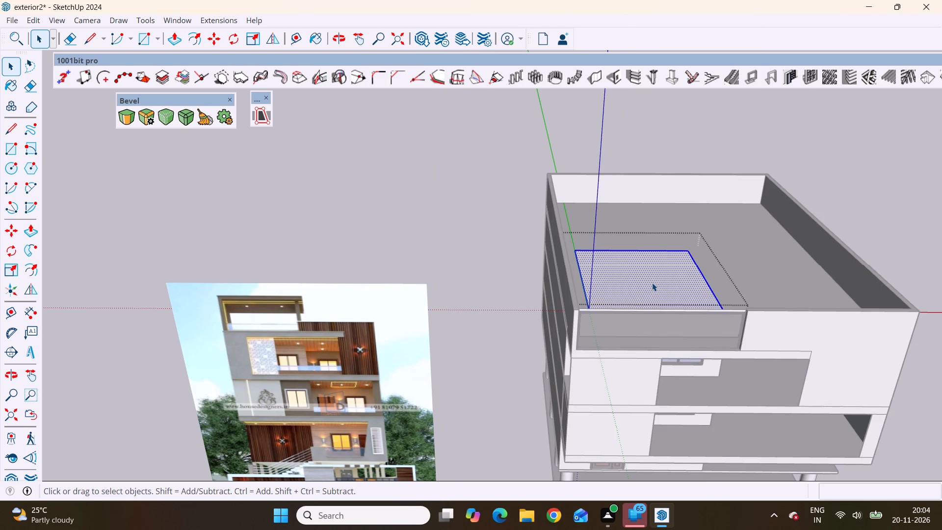
click(652, 281)
key(p)
click(652, 281)
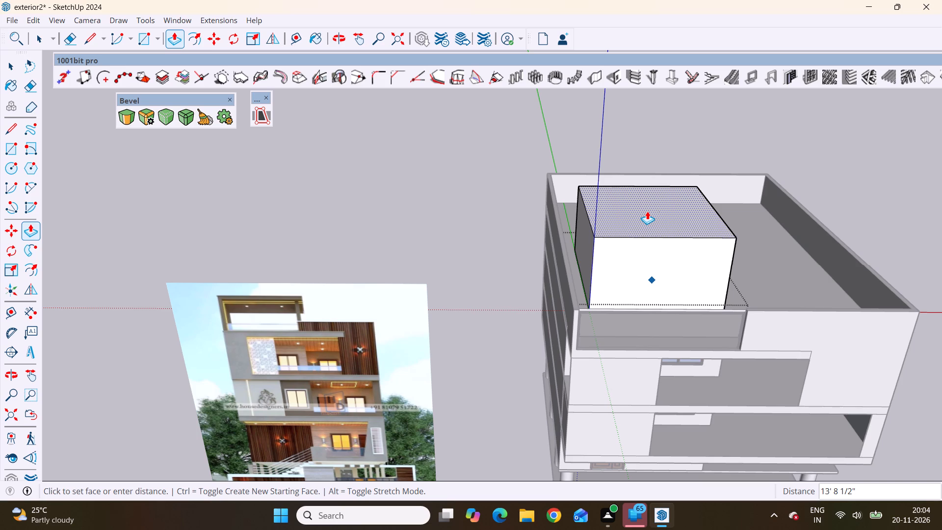
scroll(647, 211, down, 8)
scroll(647, 235, up, 3)
middle_drag(647, 235, 633, 215)
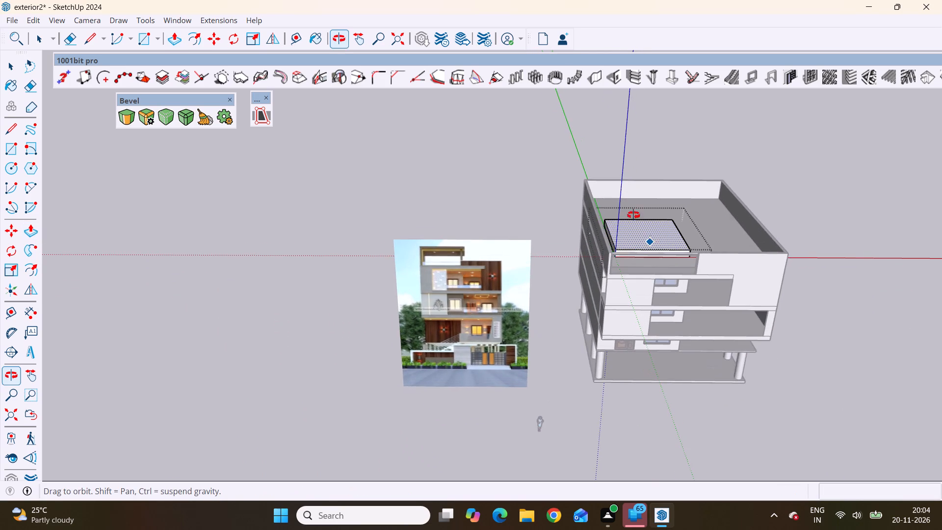
middle_drag(633, 215, 628, 165)
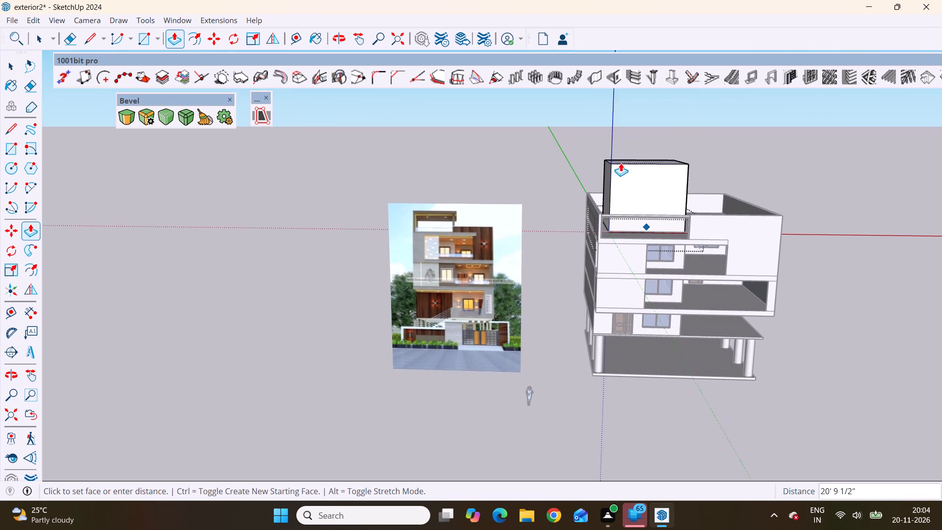
scroll(621, 163, up, 8)
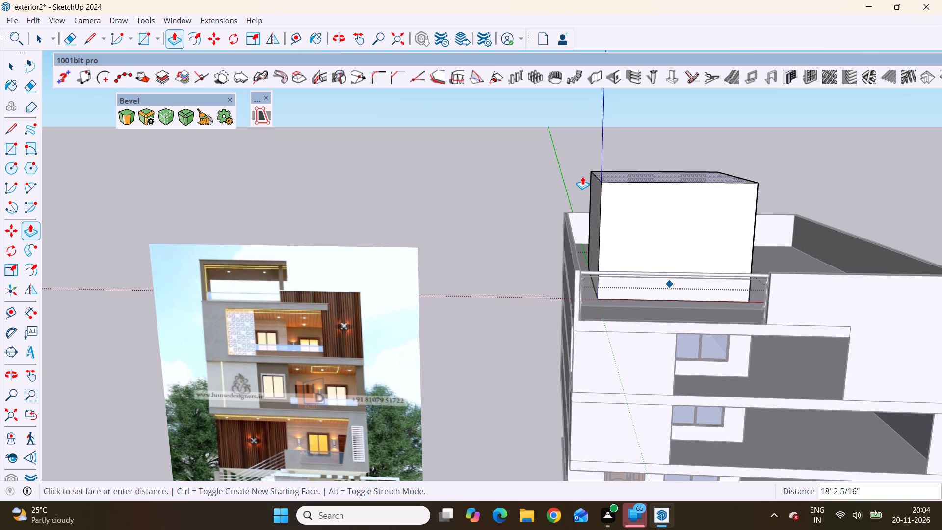
scroll(582, 176, down, 3)
middle_drag(582, 176, 586, 145)
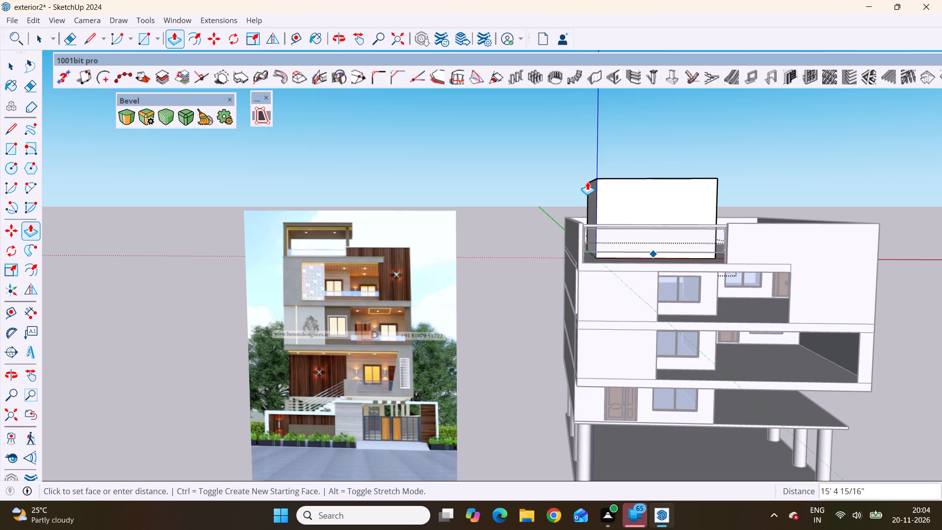
key(1)
text(5')
key(Return)
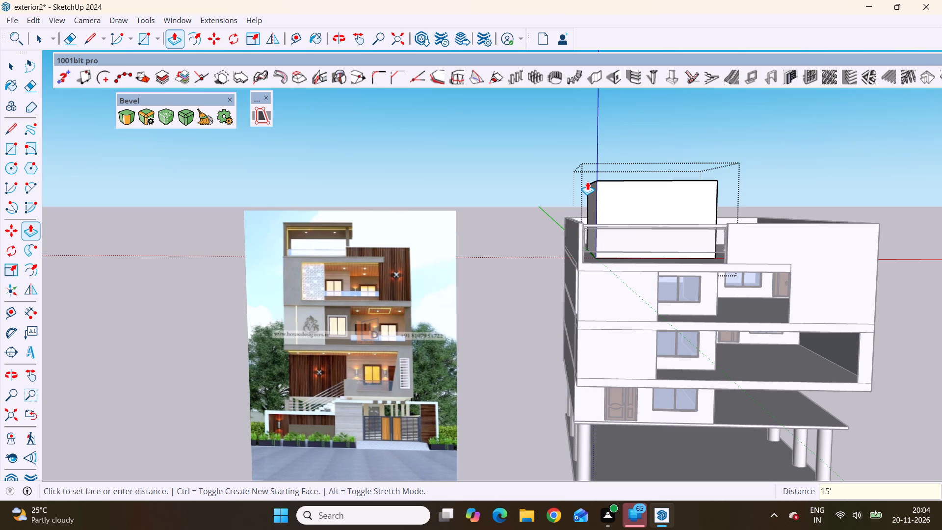
scroll(587, 183, down, 6)
key(space)
click(705, 141)
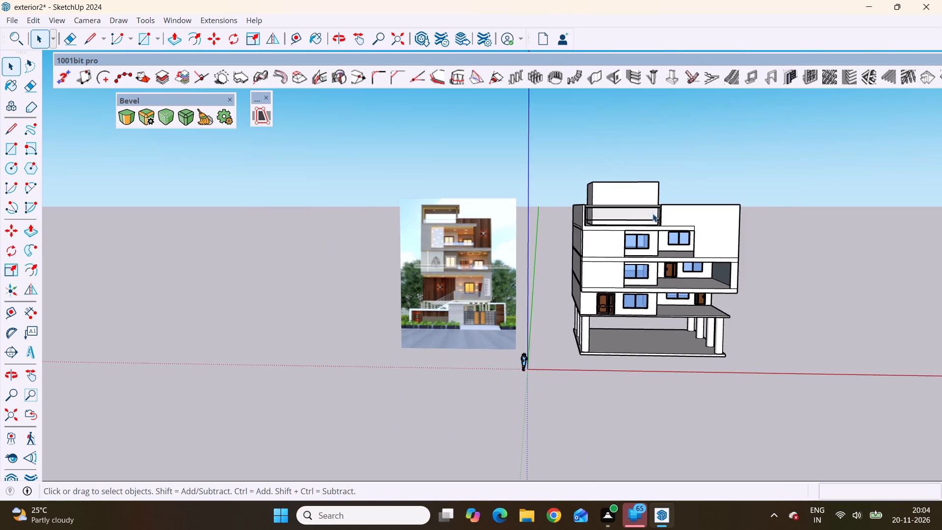
scroll(652, 211, up, 3)
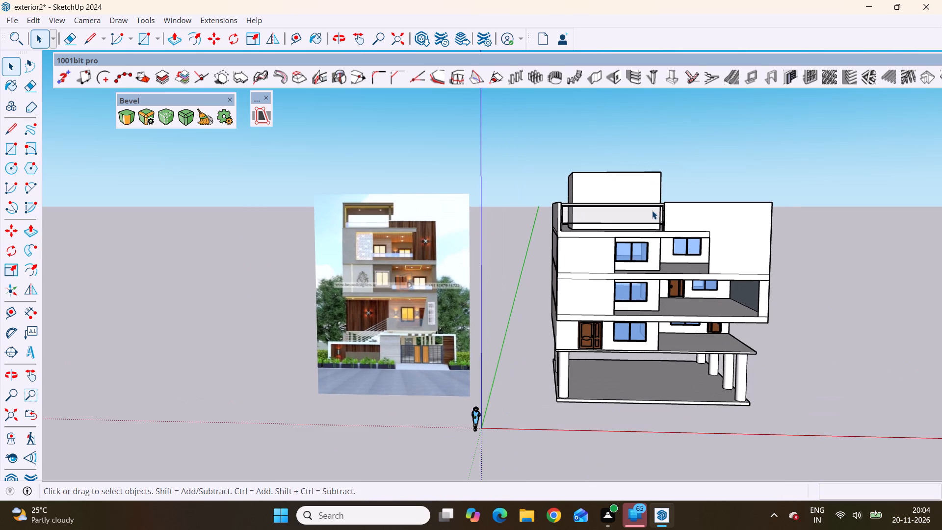